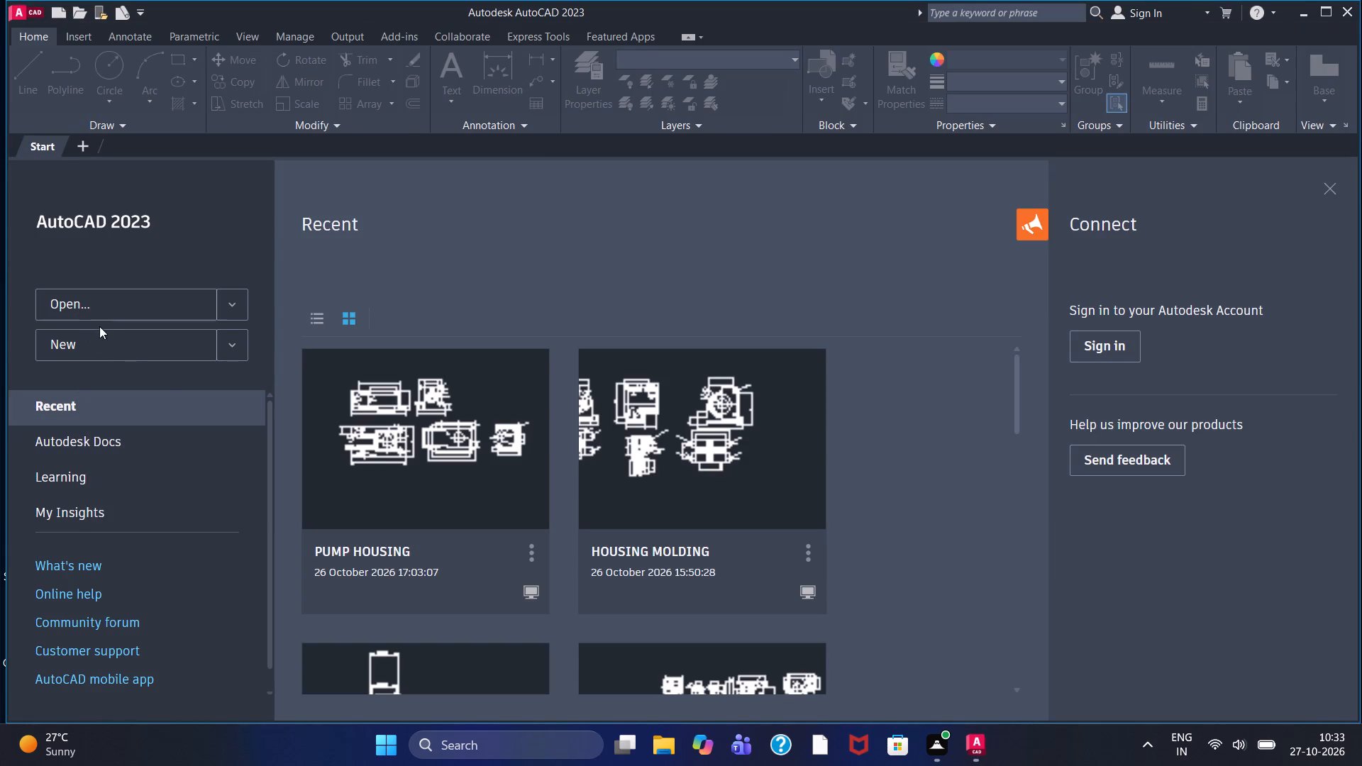
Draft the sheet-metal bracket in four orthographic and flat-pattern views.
Create a new blank drawing.
click(109, 338)
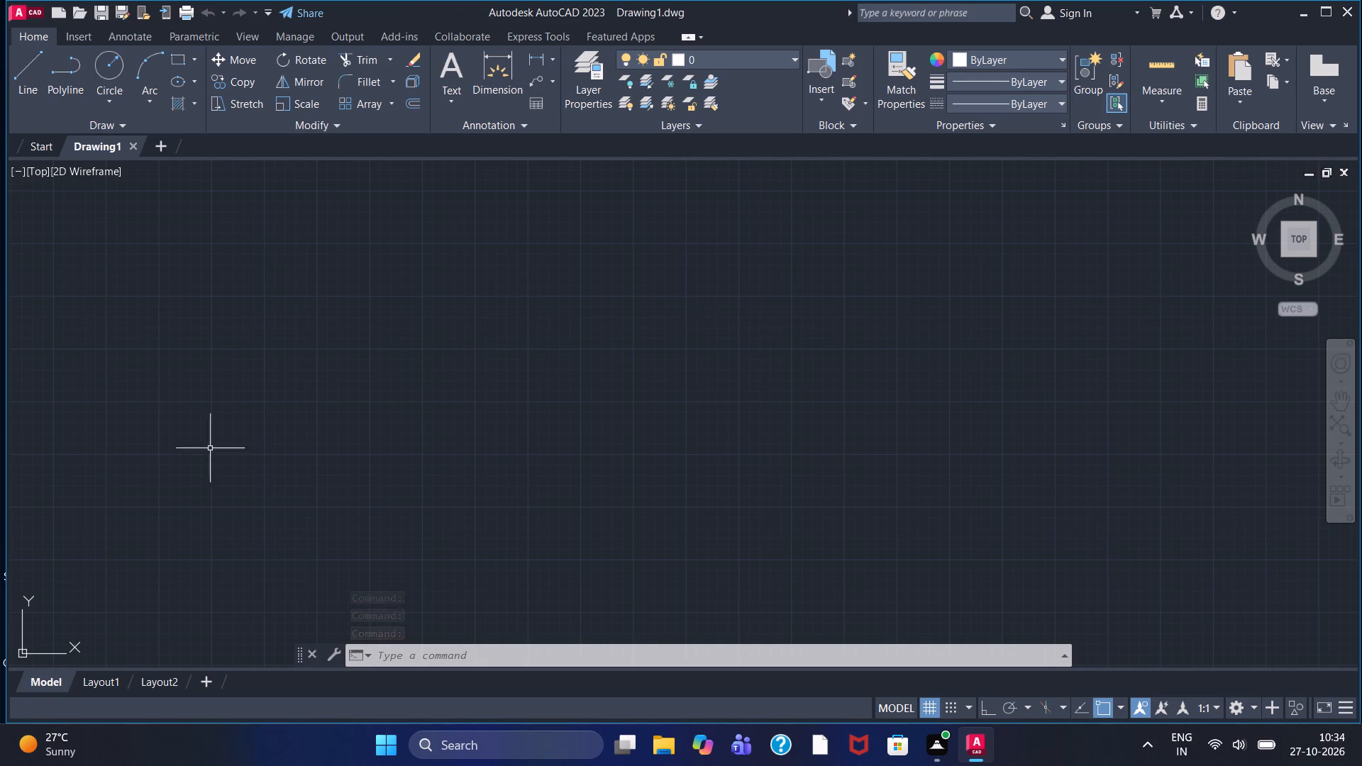
With Ortho on, draw a closed rectangle from lines, 104 wide and 80 high.
scroll(203, 422, up, 8)
scroll(196, 408, down, 1)
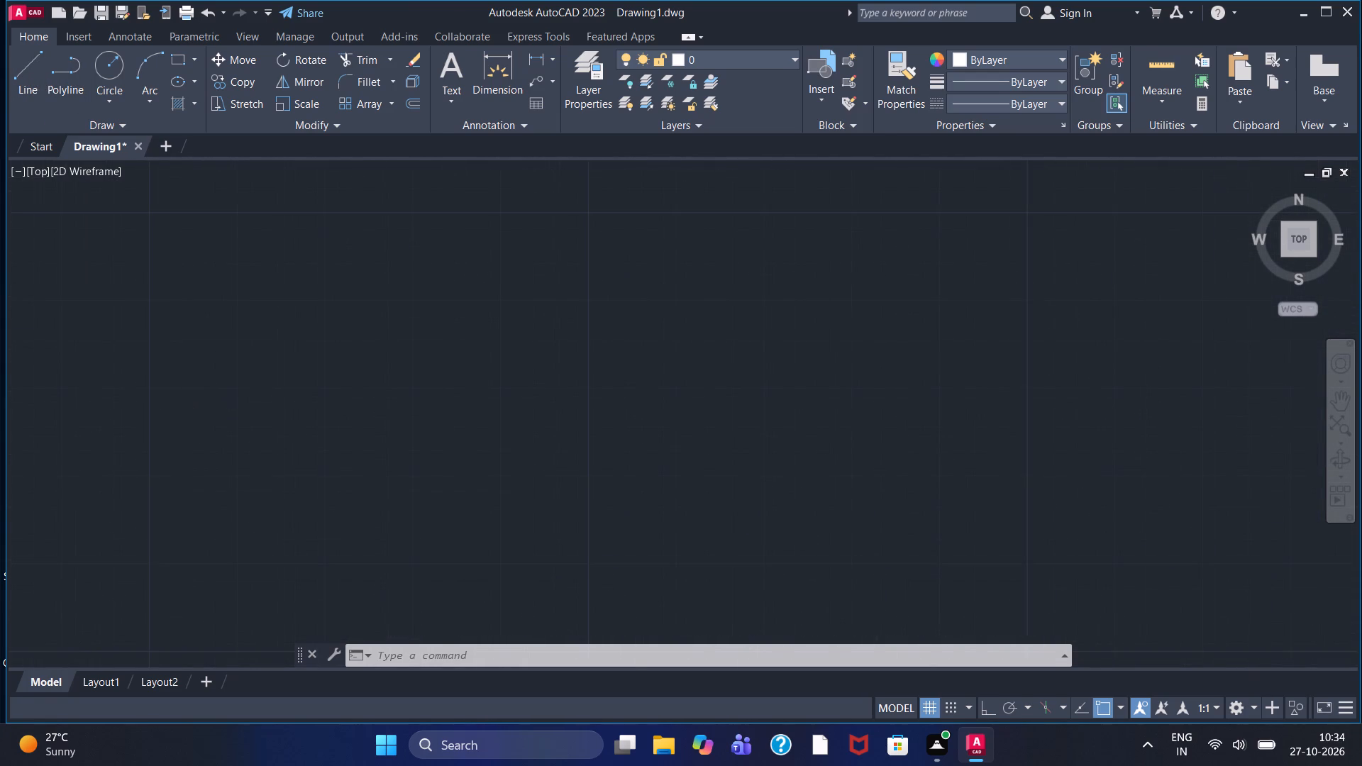
click(35, 73)
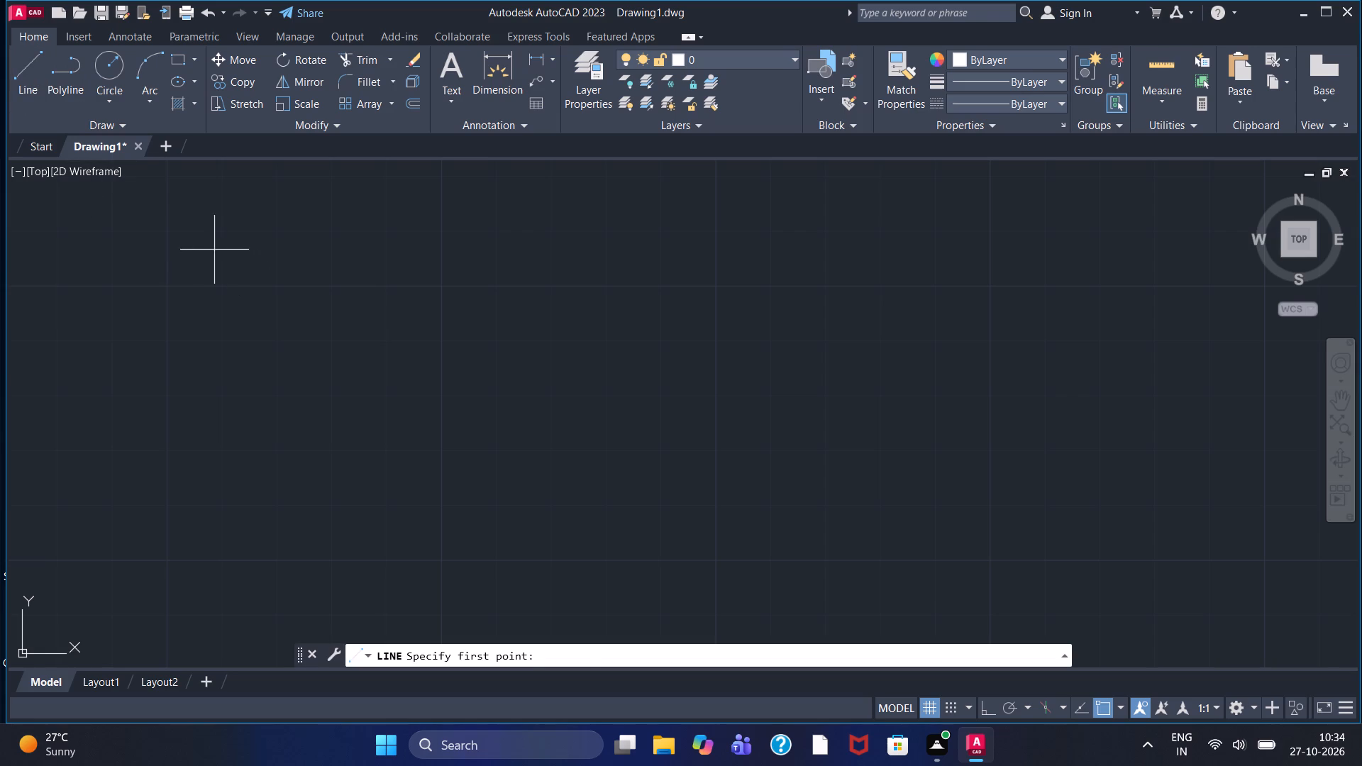
click(179, 222)
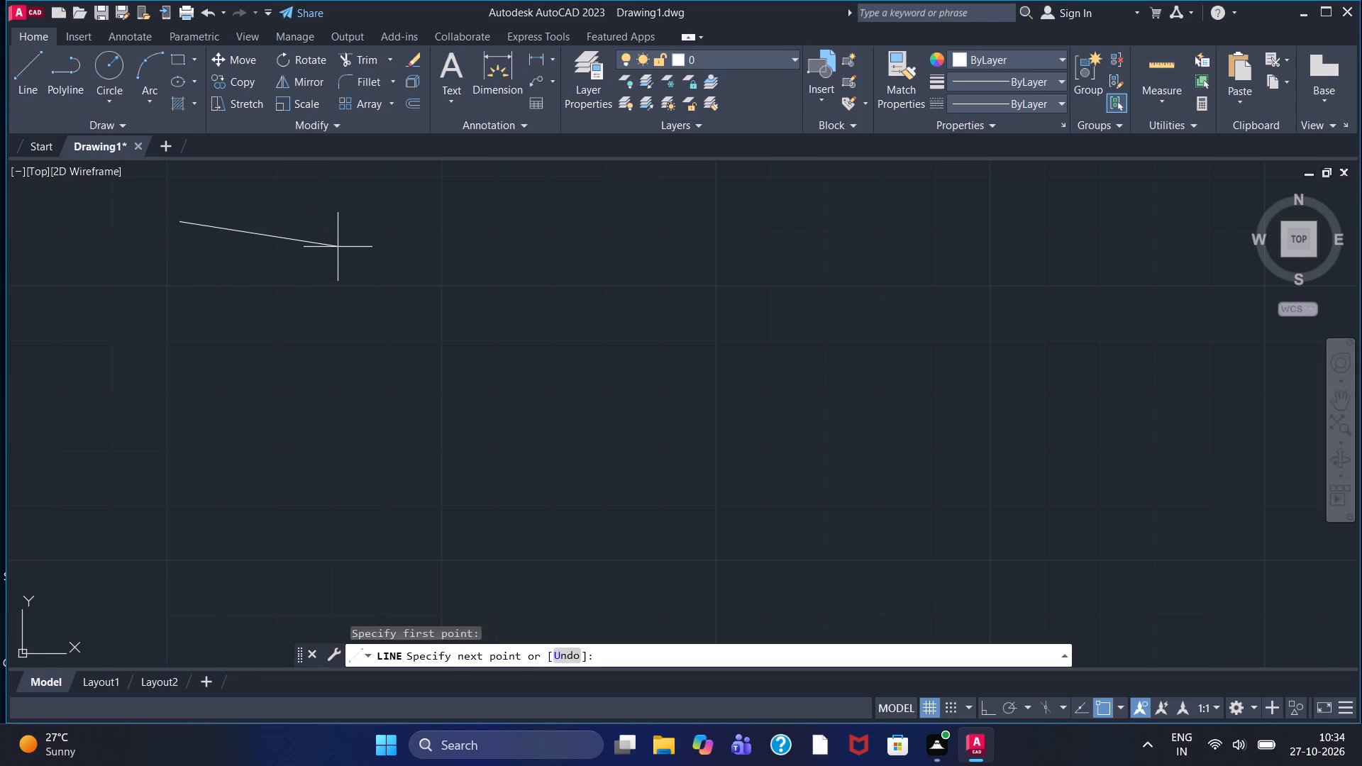
key(F8)
text(104)
key(Return)
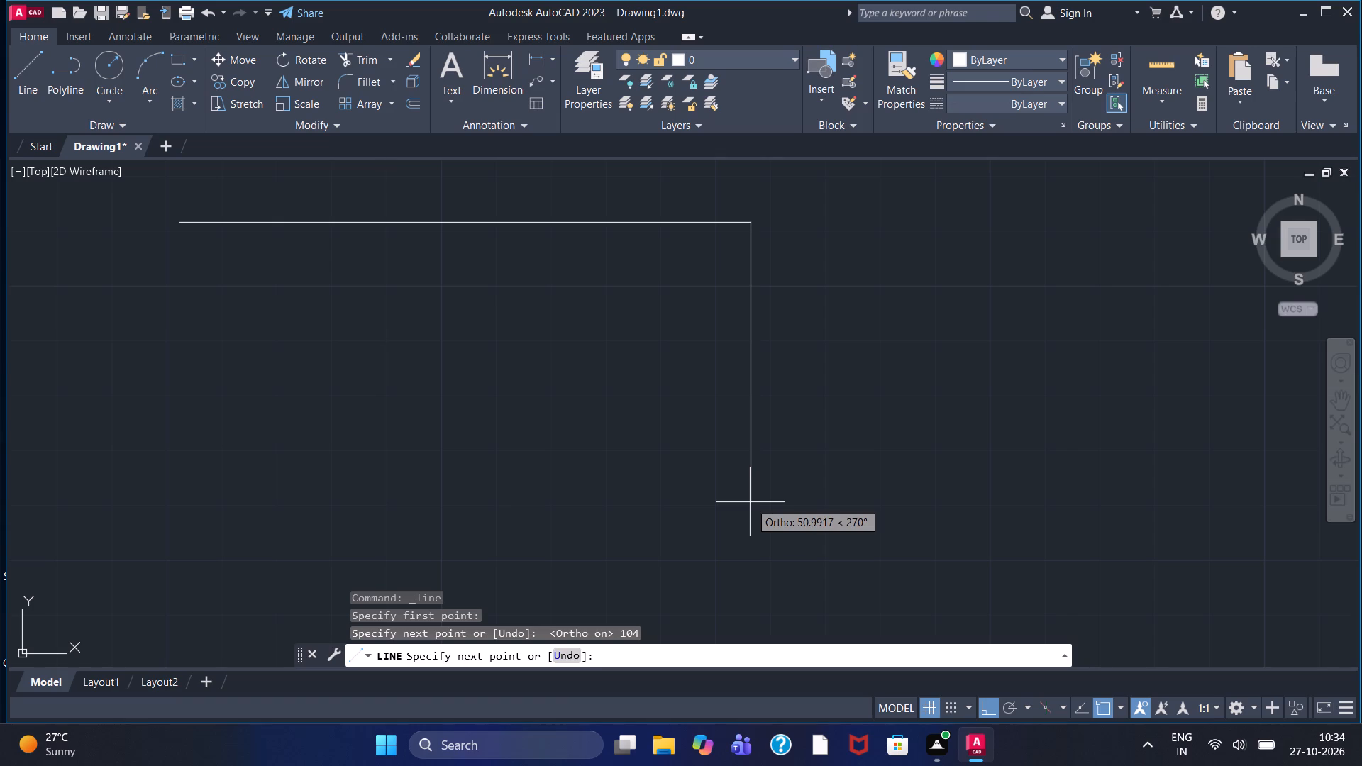
text(80)
key(Return)
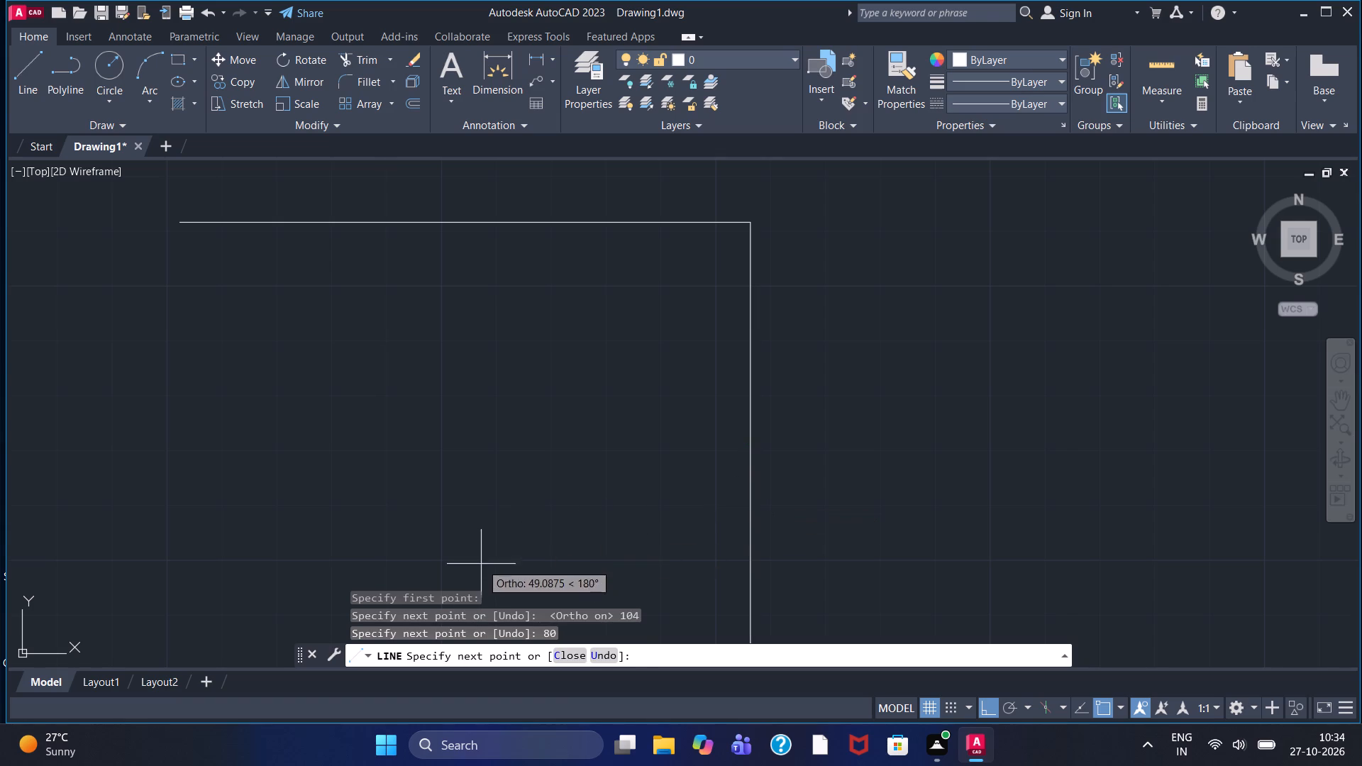
scroll(488, 516, down, 2)
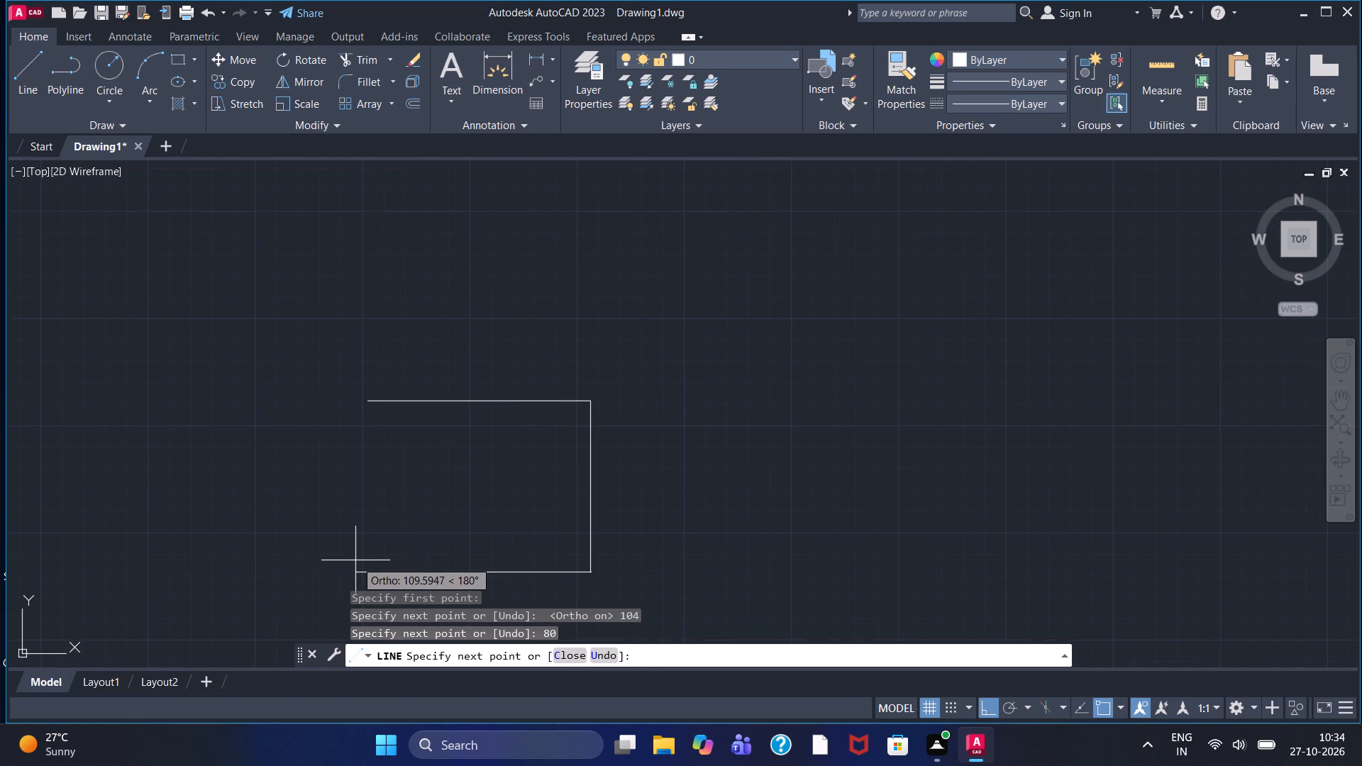
text(10)
key(4)
key(Return)
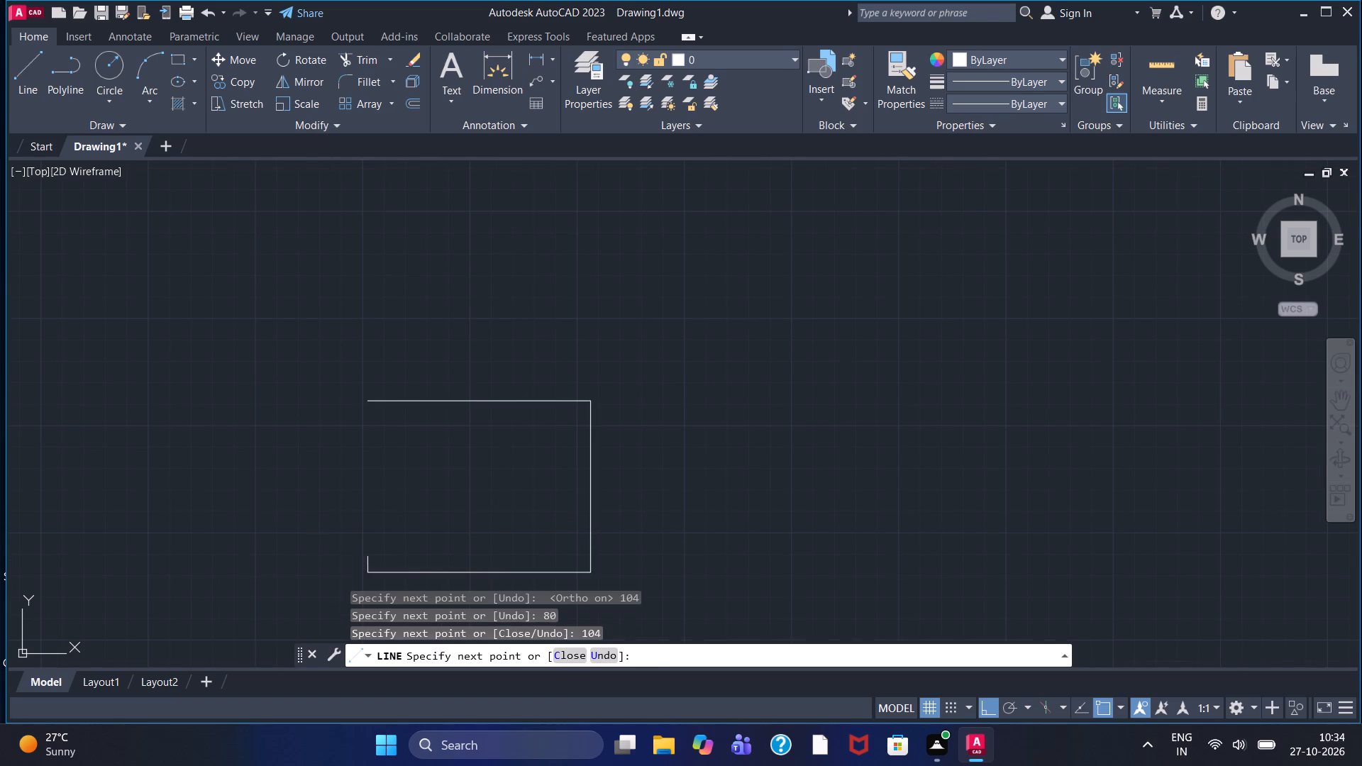
click(367, 402)
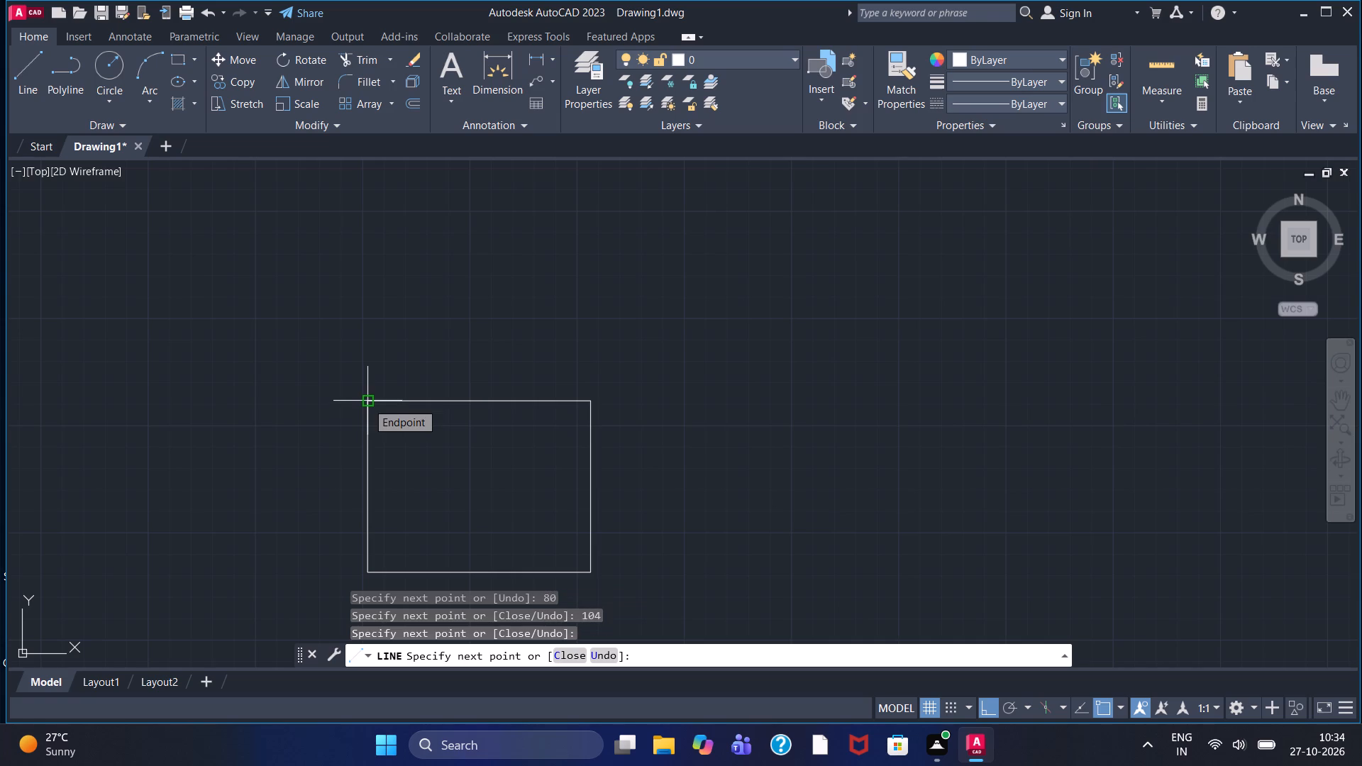
key(Escape)
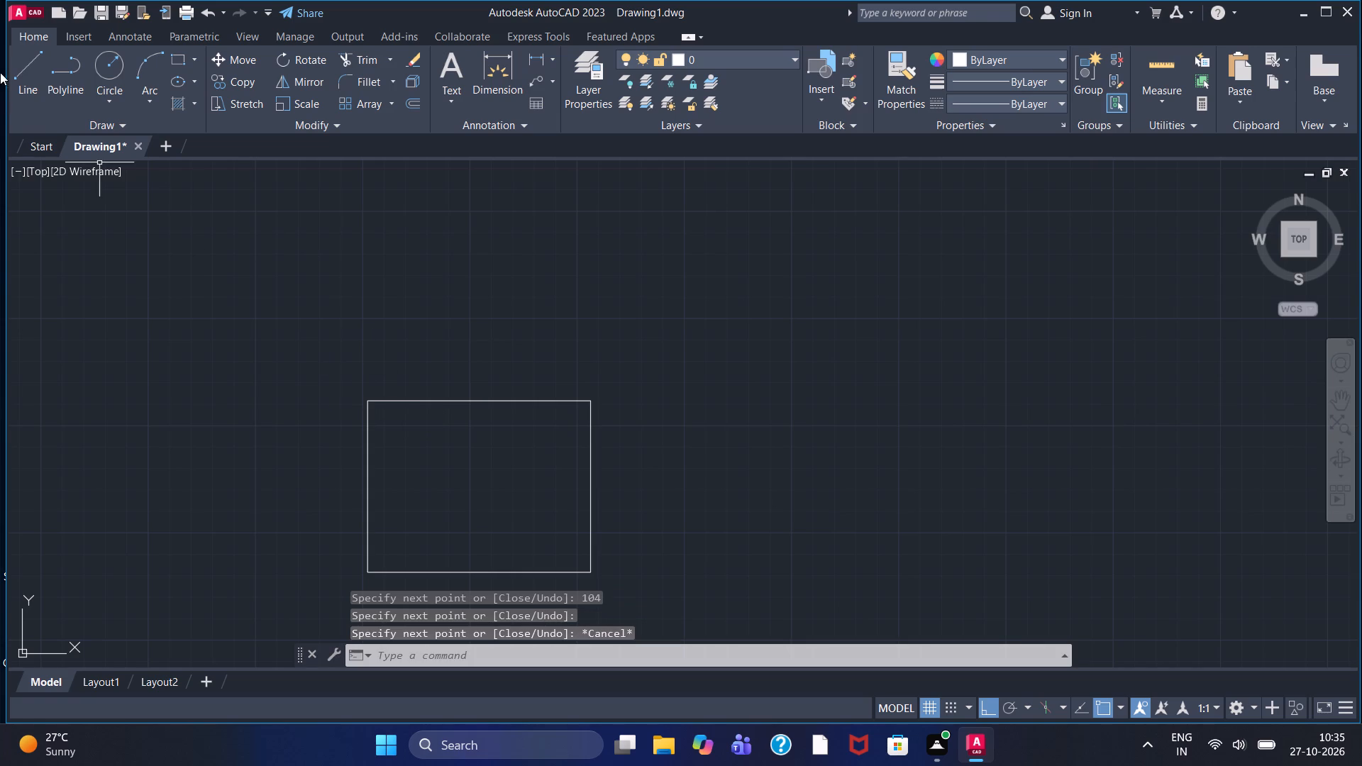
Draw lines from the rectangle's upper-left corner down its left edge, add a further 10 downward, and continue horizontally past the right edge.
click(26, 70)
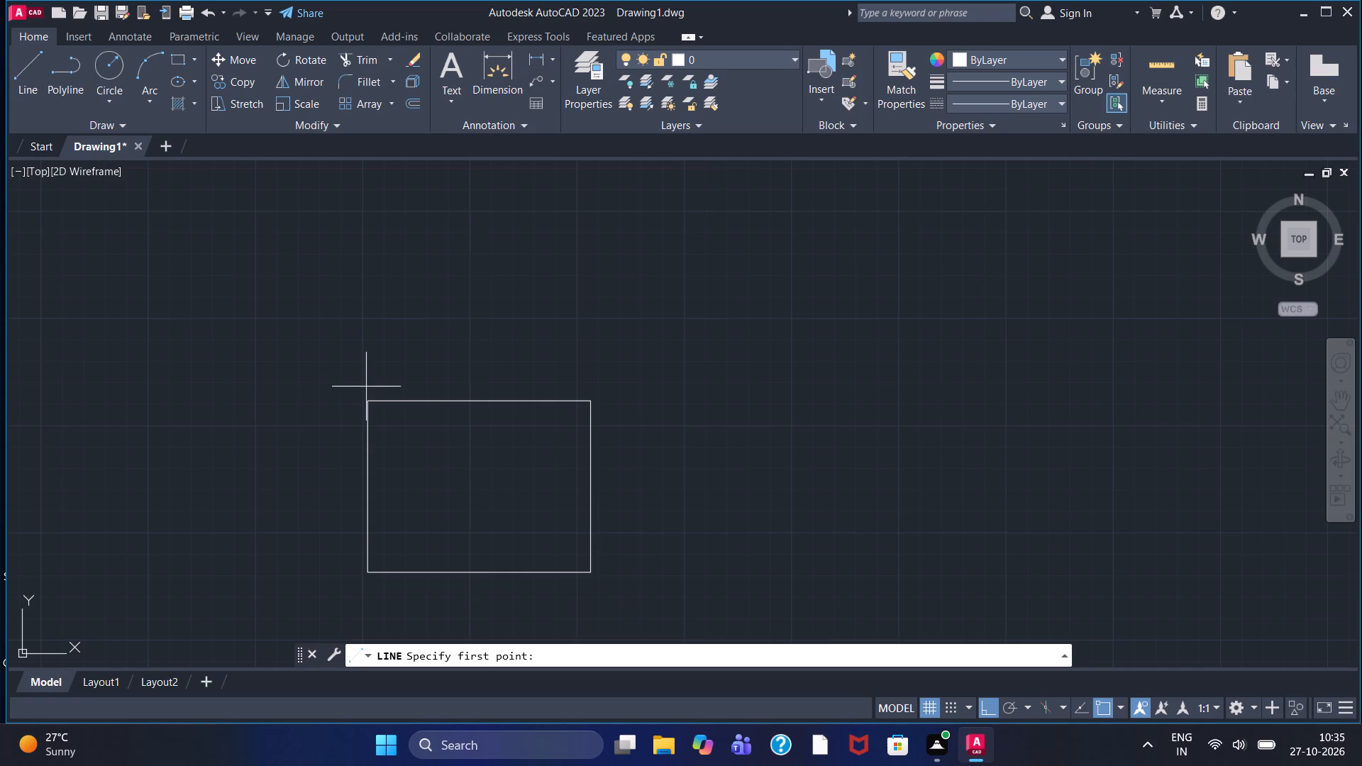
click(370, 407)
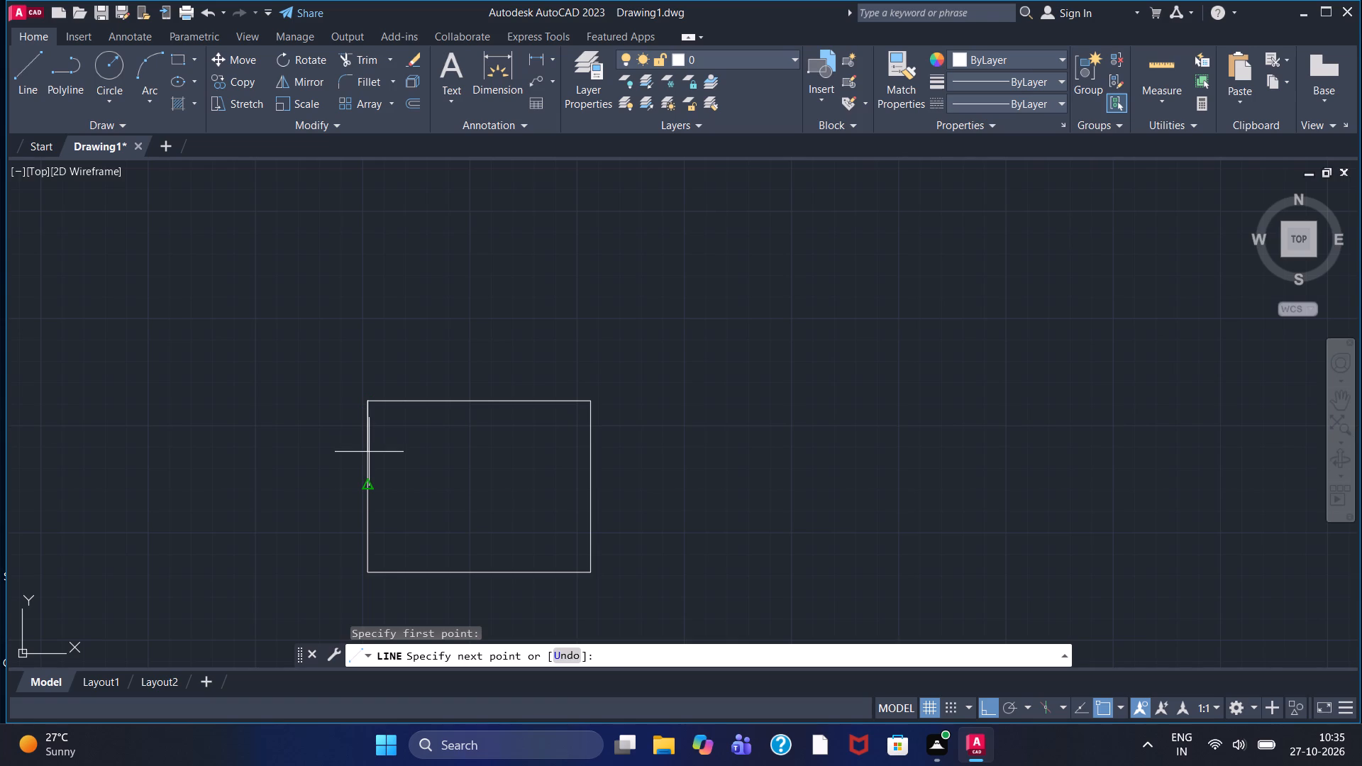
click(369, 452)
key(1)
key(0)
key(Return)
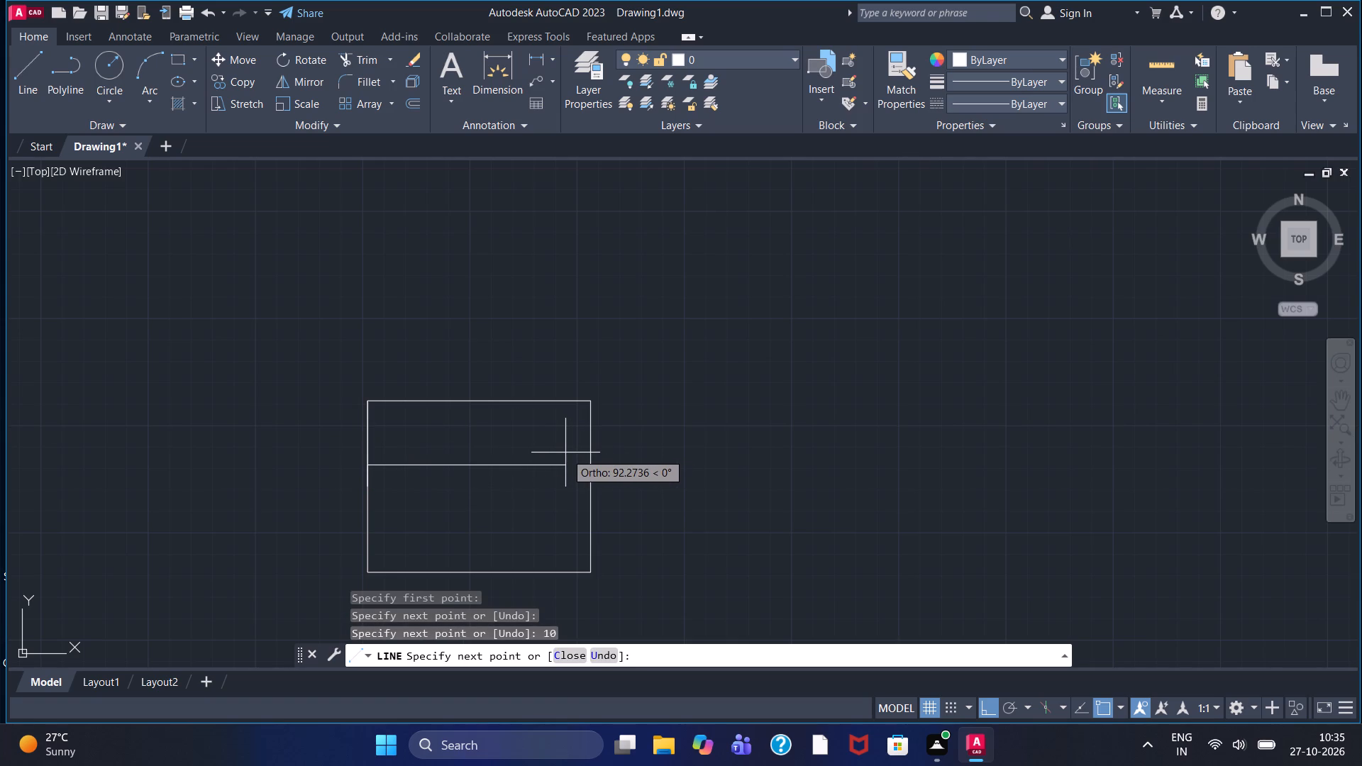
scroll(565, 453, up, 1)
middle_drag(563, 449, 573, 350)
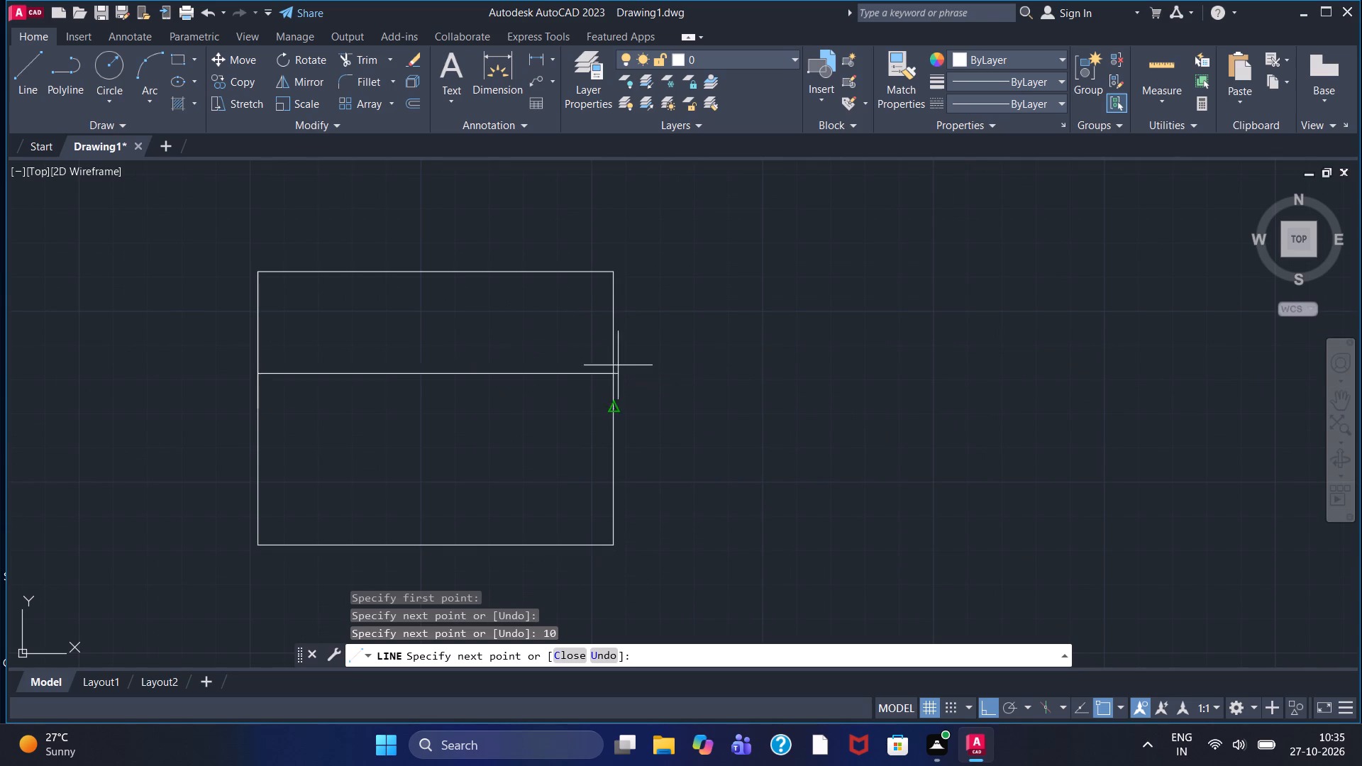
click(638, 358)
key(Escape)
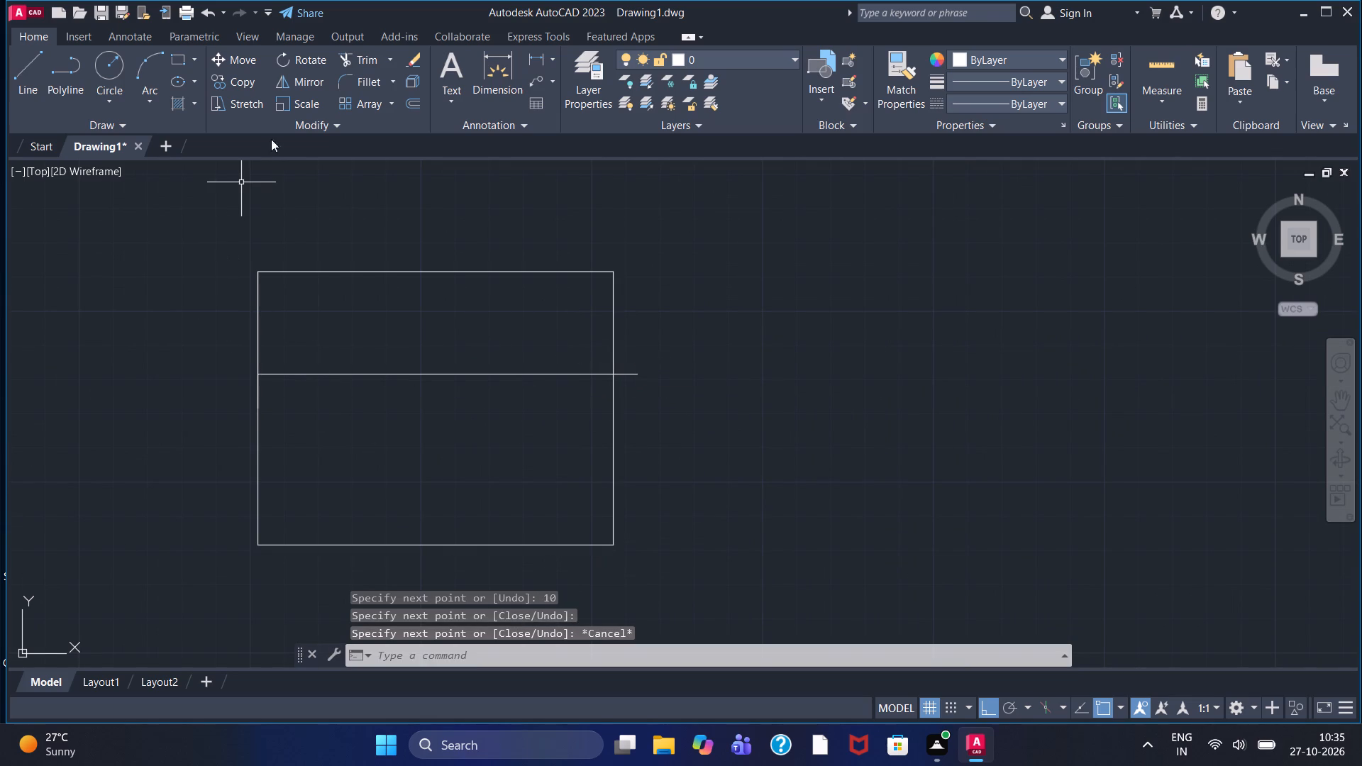
Check the vertical distance from the rectangle's upper-left corner to the horizontal line with a linear dimension.
click(536, 57)
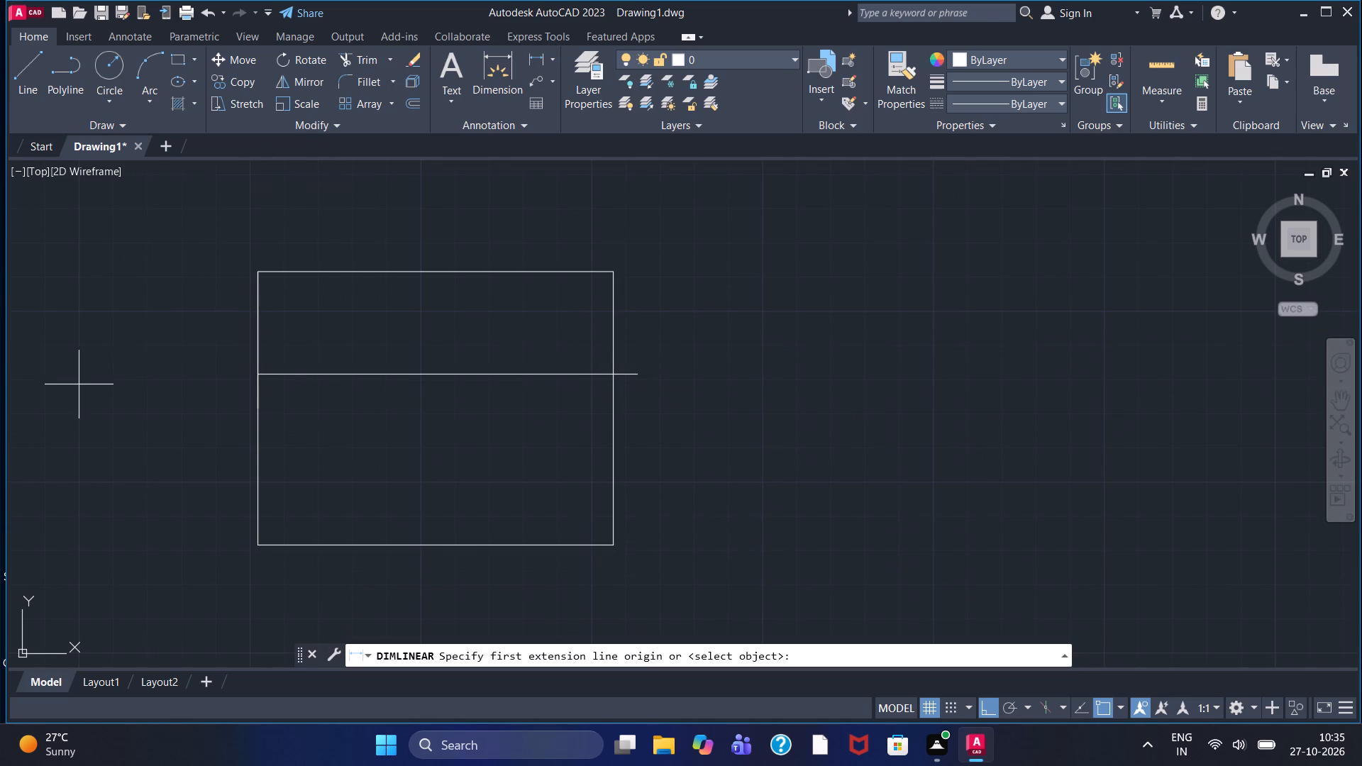
click(257, 268)
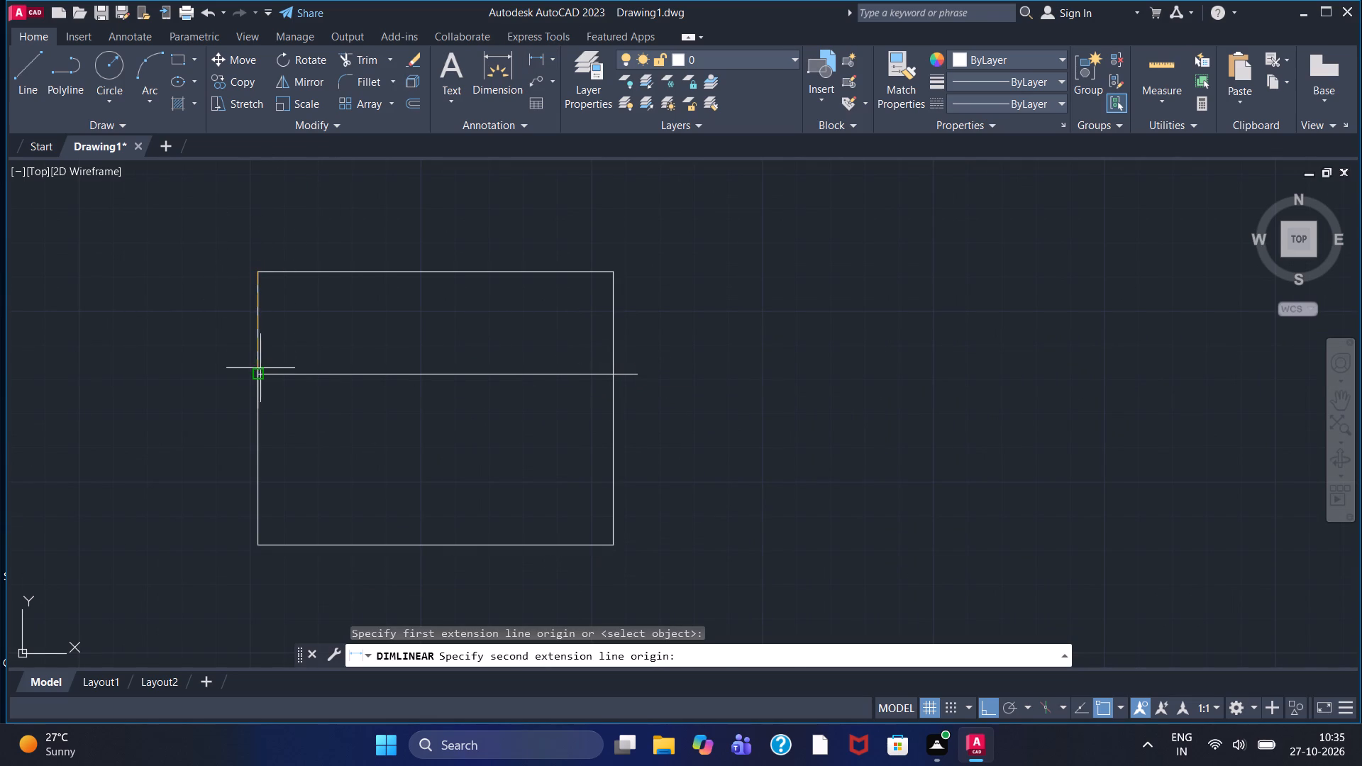
click(260, 374)
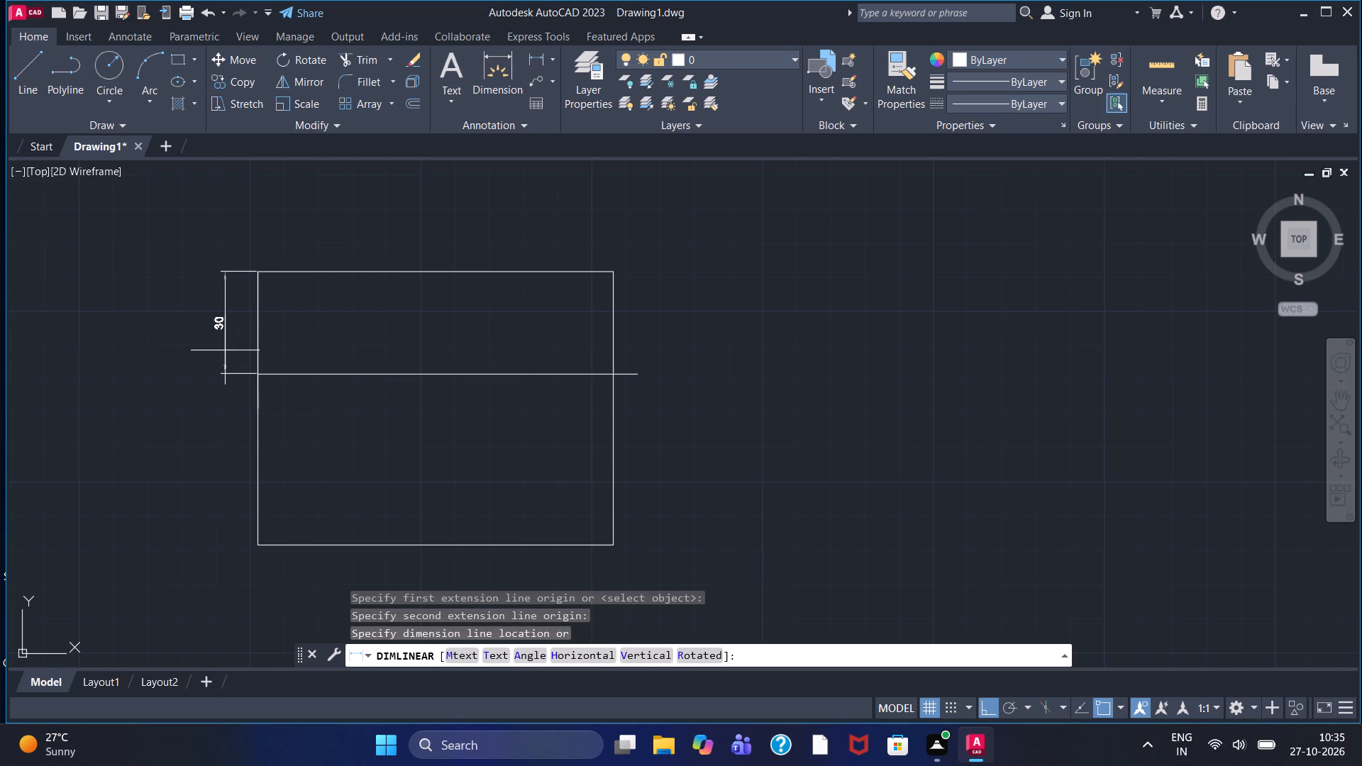
key(Escape)
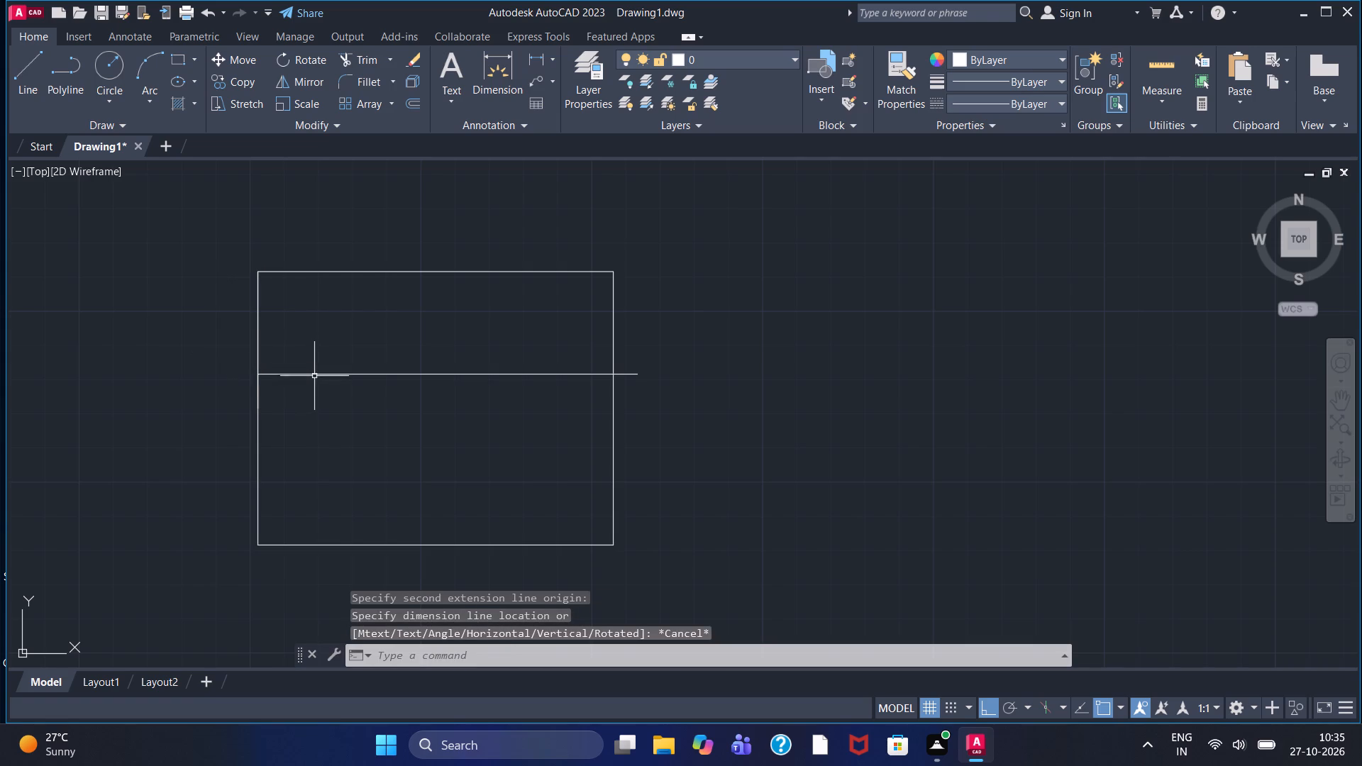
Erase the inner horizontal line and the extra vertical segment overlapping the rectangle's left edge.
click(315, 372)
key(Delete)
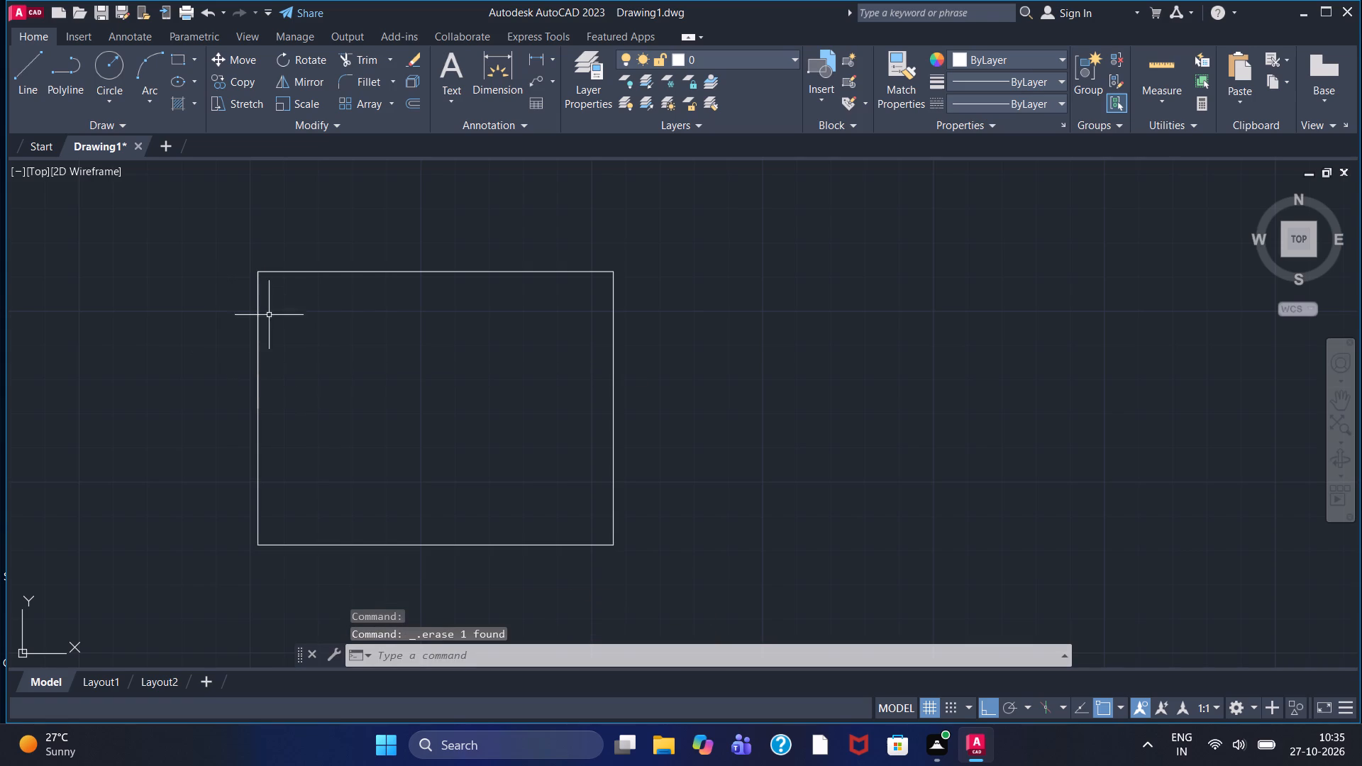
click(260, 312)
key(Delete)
Draw a line 10 down from the rectangle's upper-left corner and continue it horizontally past the right edge.
click(21, 74)
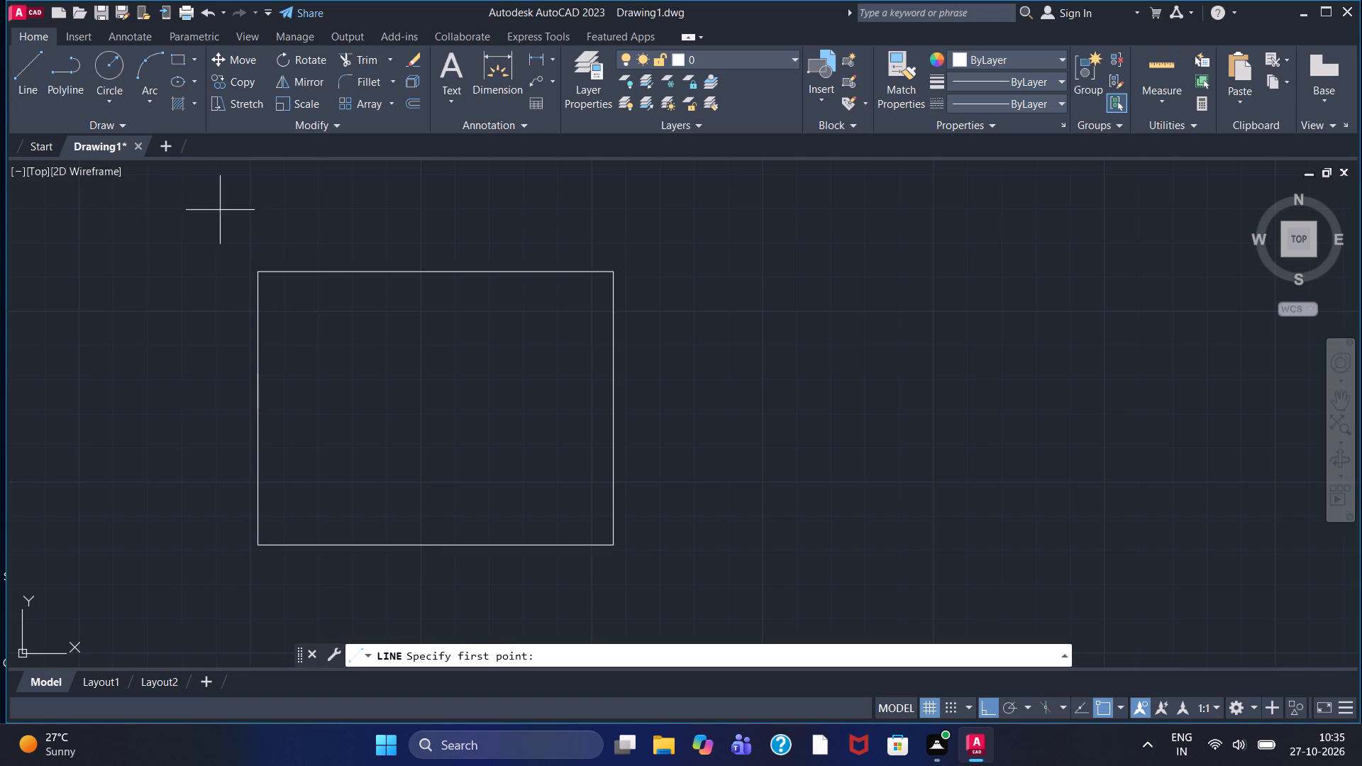
click(260, 273)
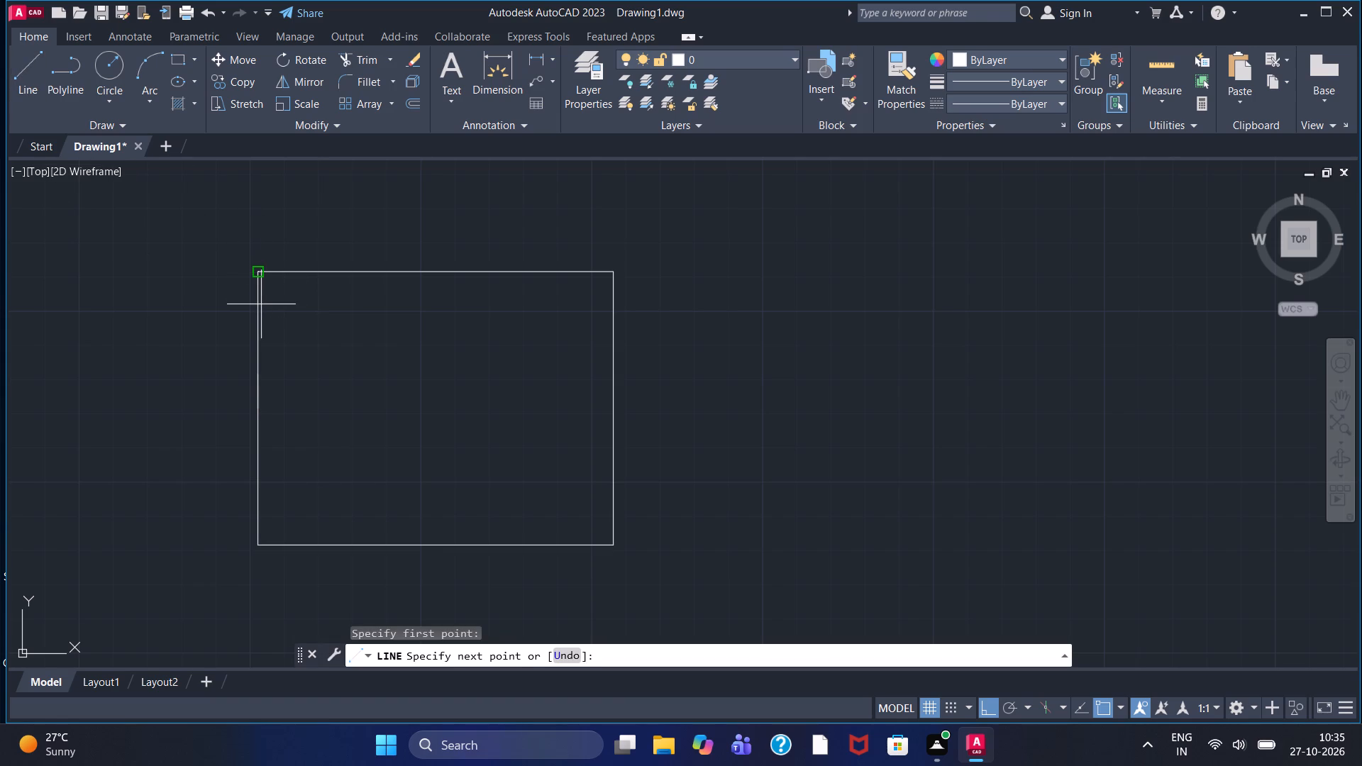
key(1)
key(0)
key(Return)
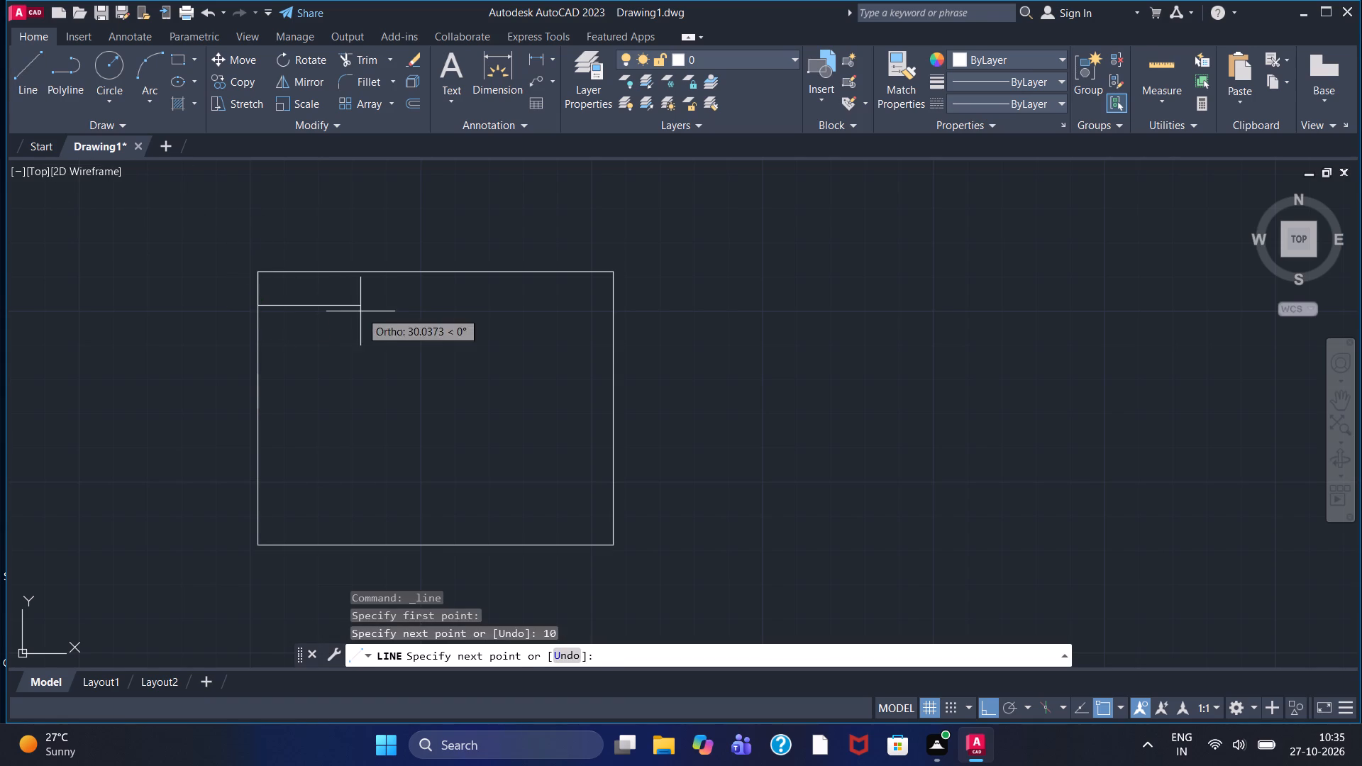
click(657, 321)
key(Escape)
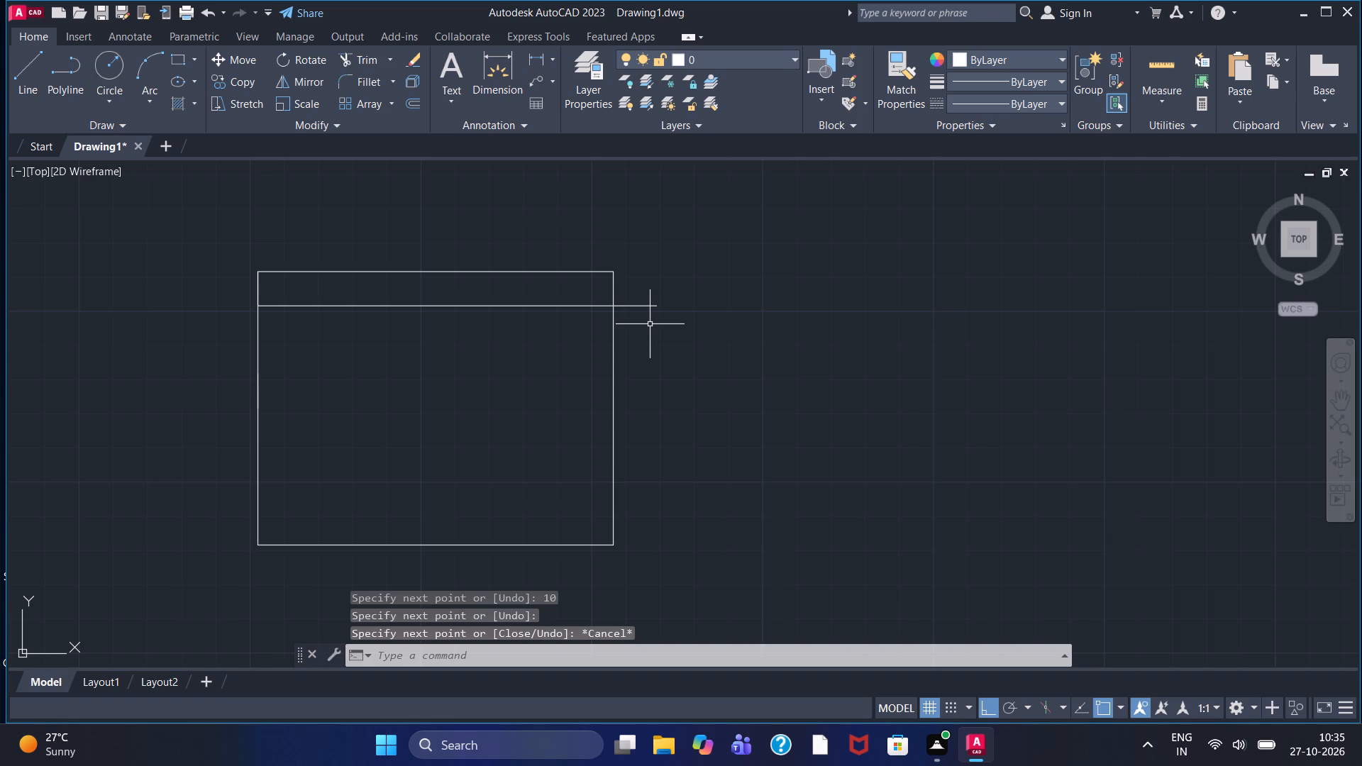
Trim the part of the horizontal line that projects beyond the rectangle's right edge.
click(358, 62)
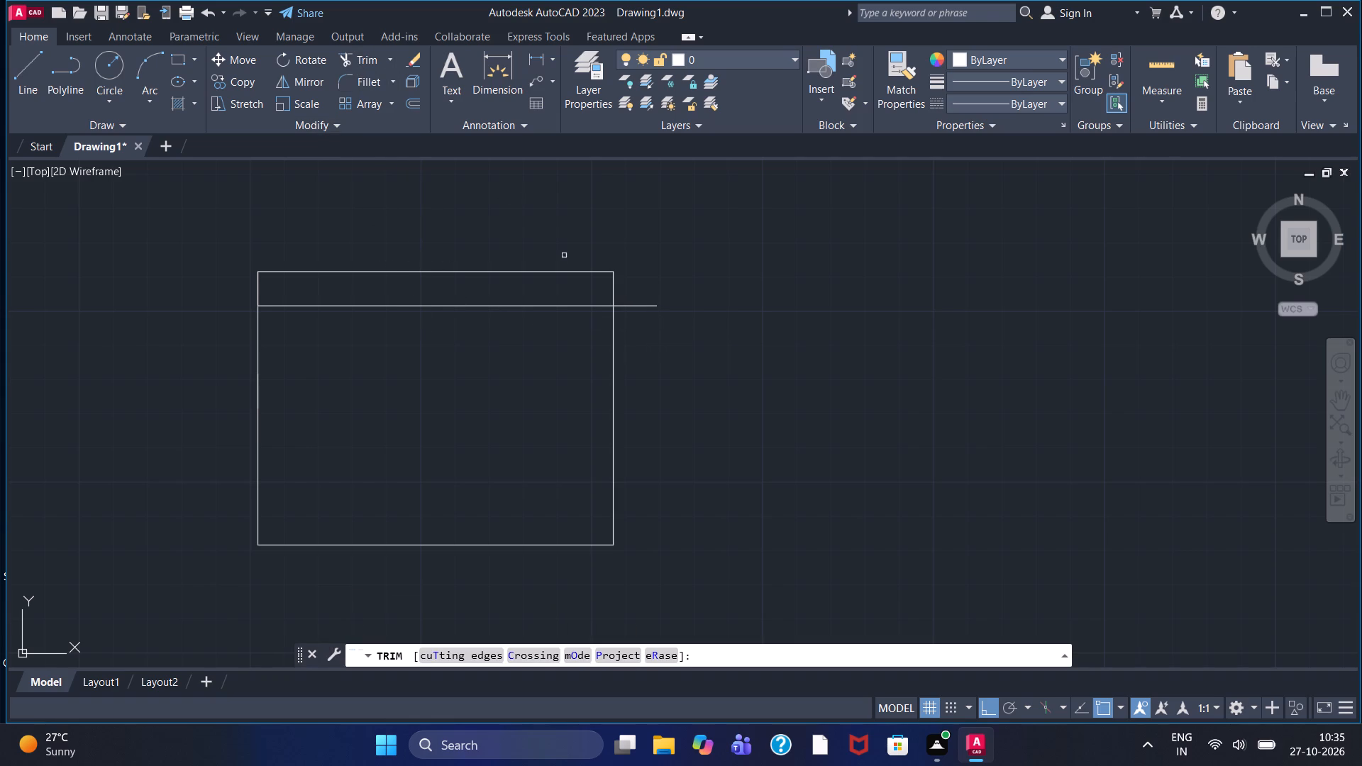
click(628, 306)
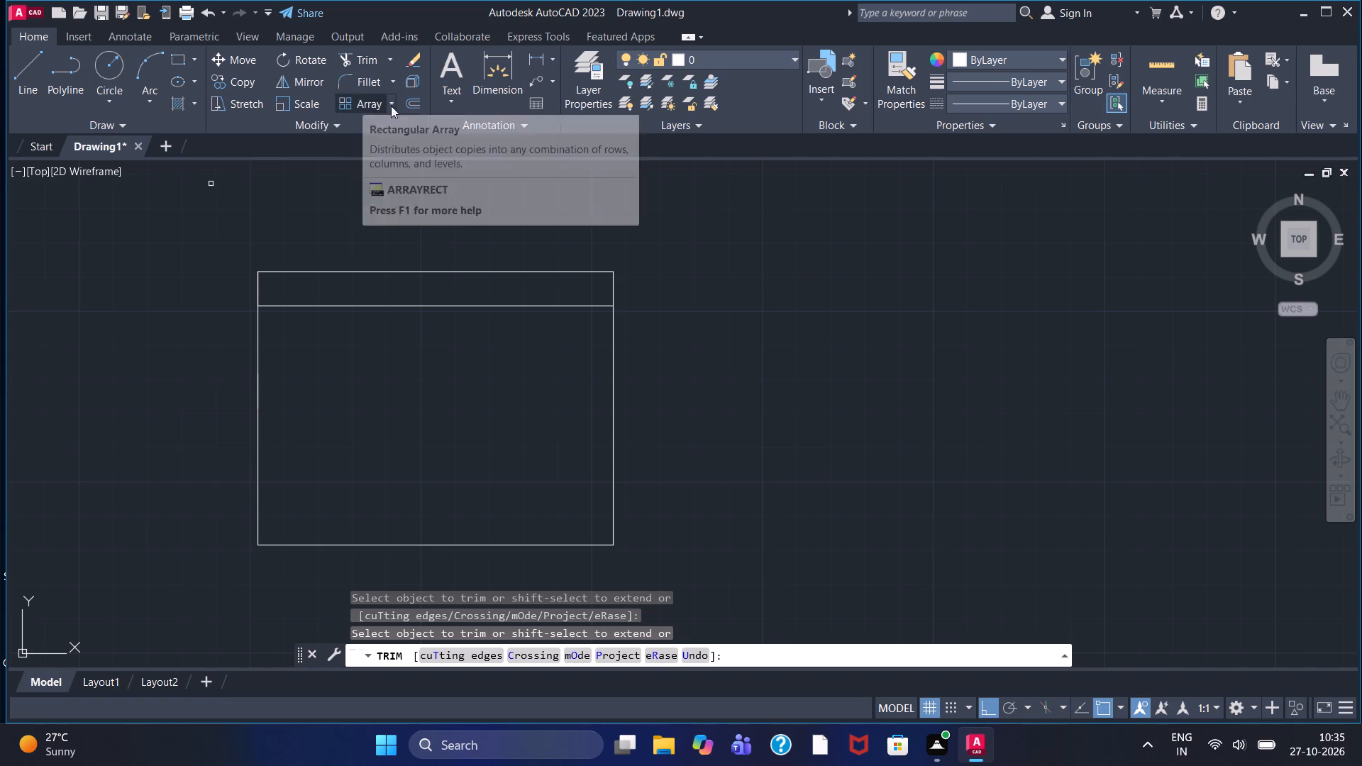
Offset the rectangle's bottom edge inward, using the Through option with a point slightly above it.
click(416, 99)
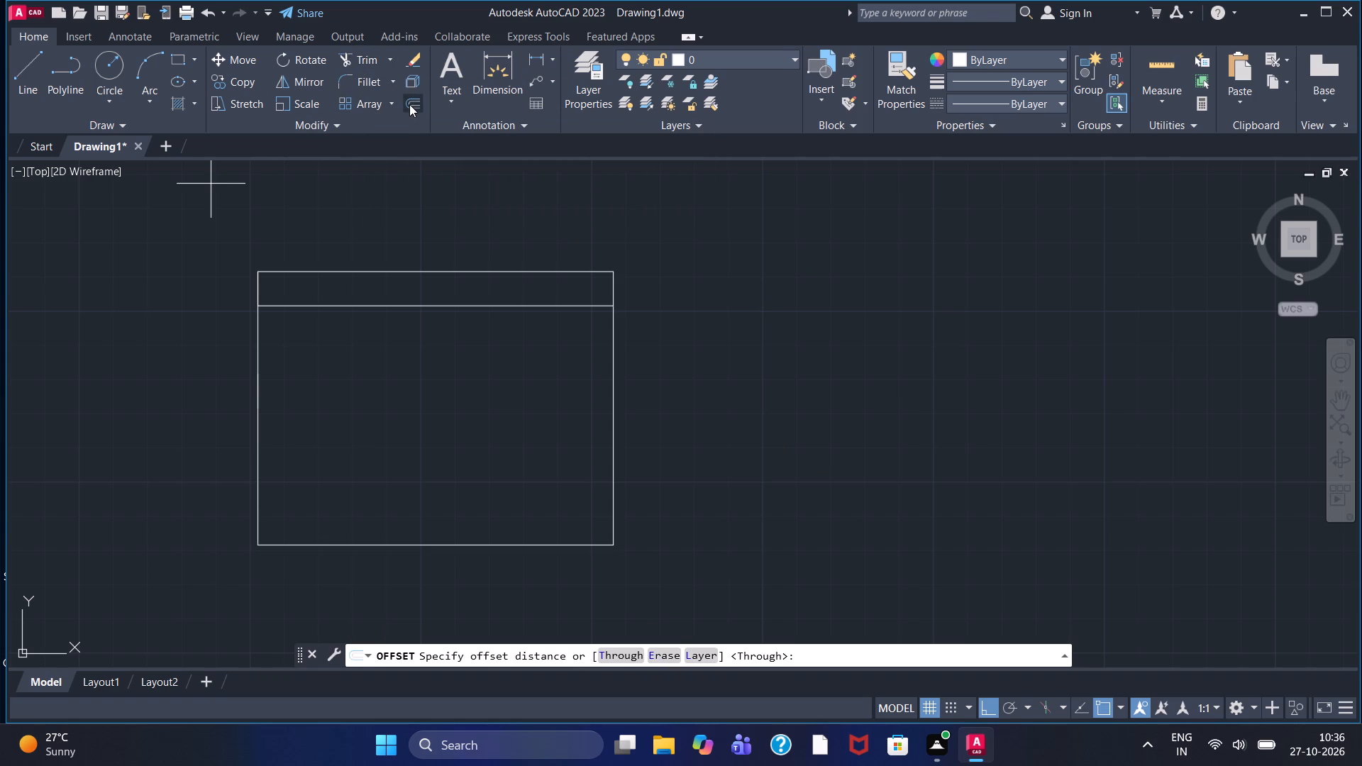
click(625, 655)
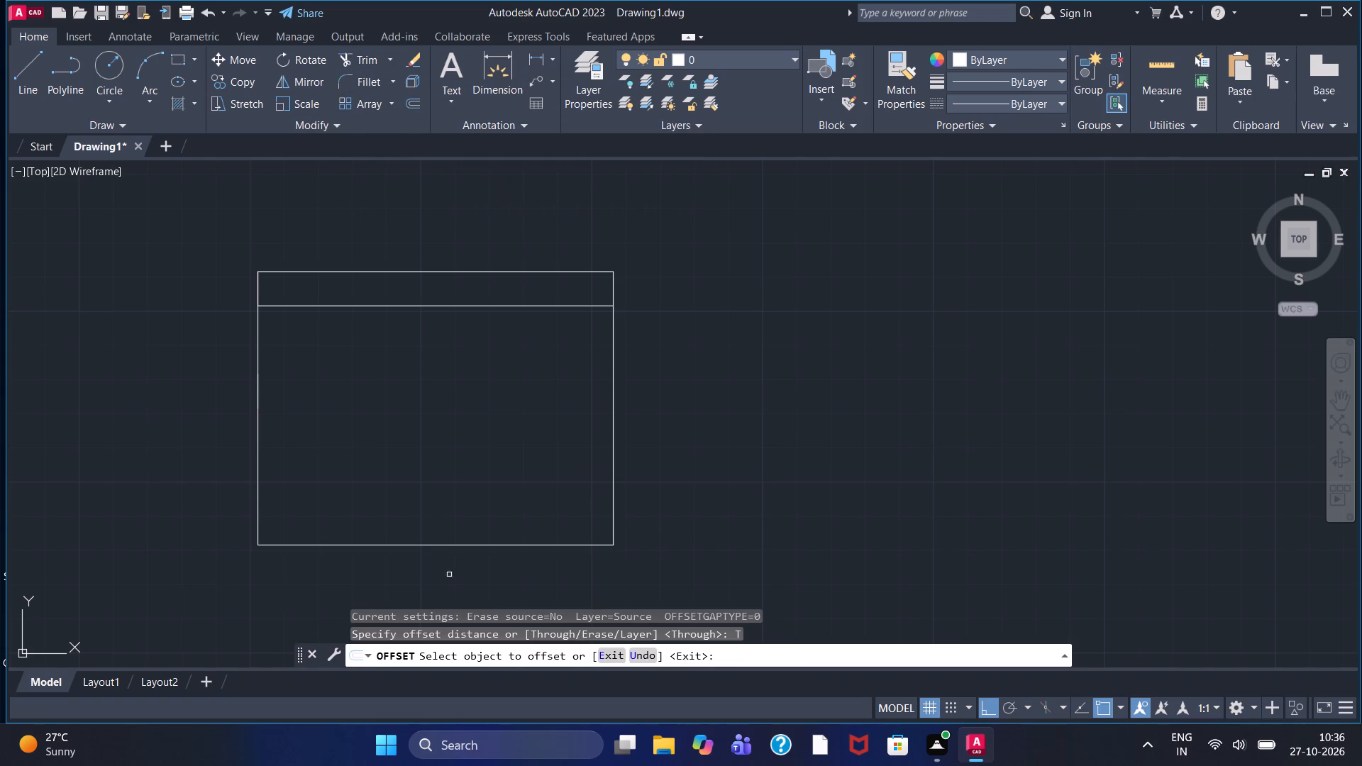
click(450, 543)
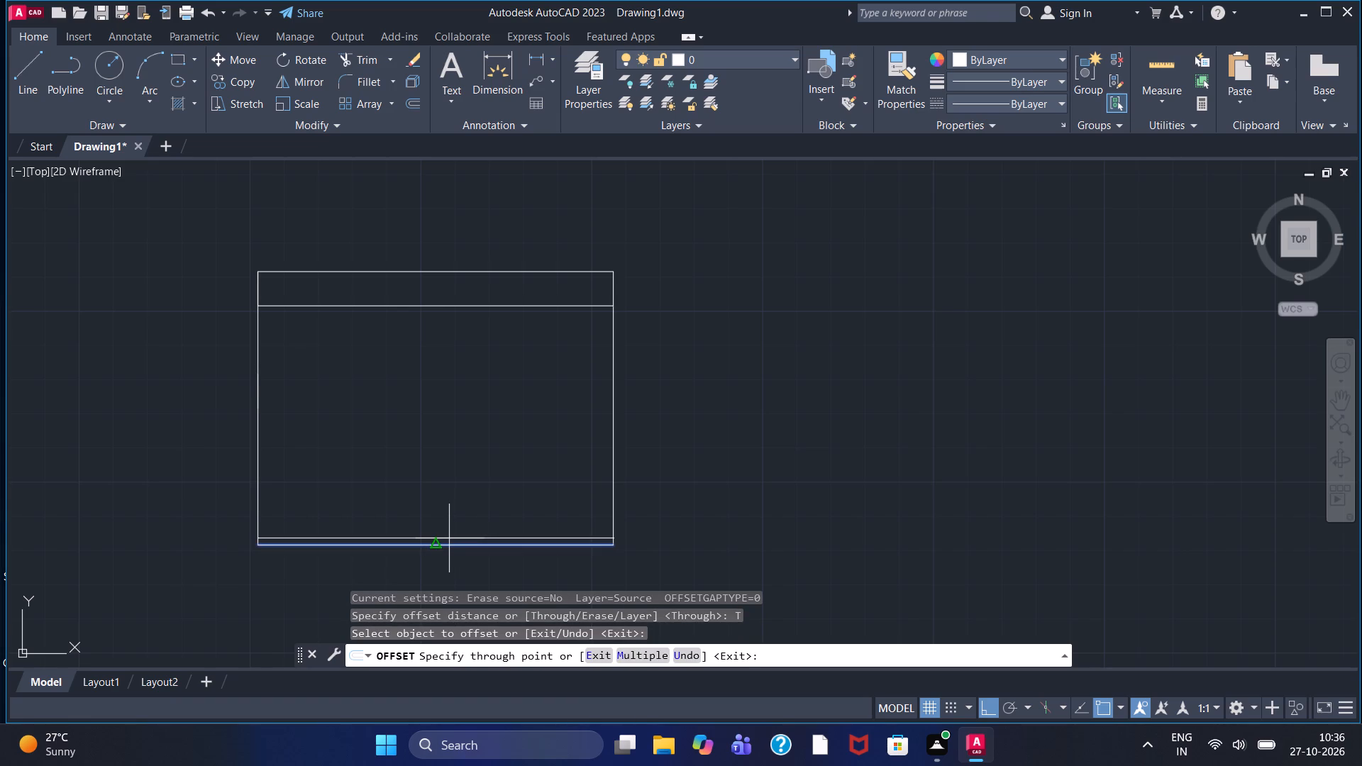
click(449, 535)
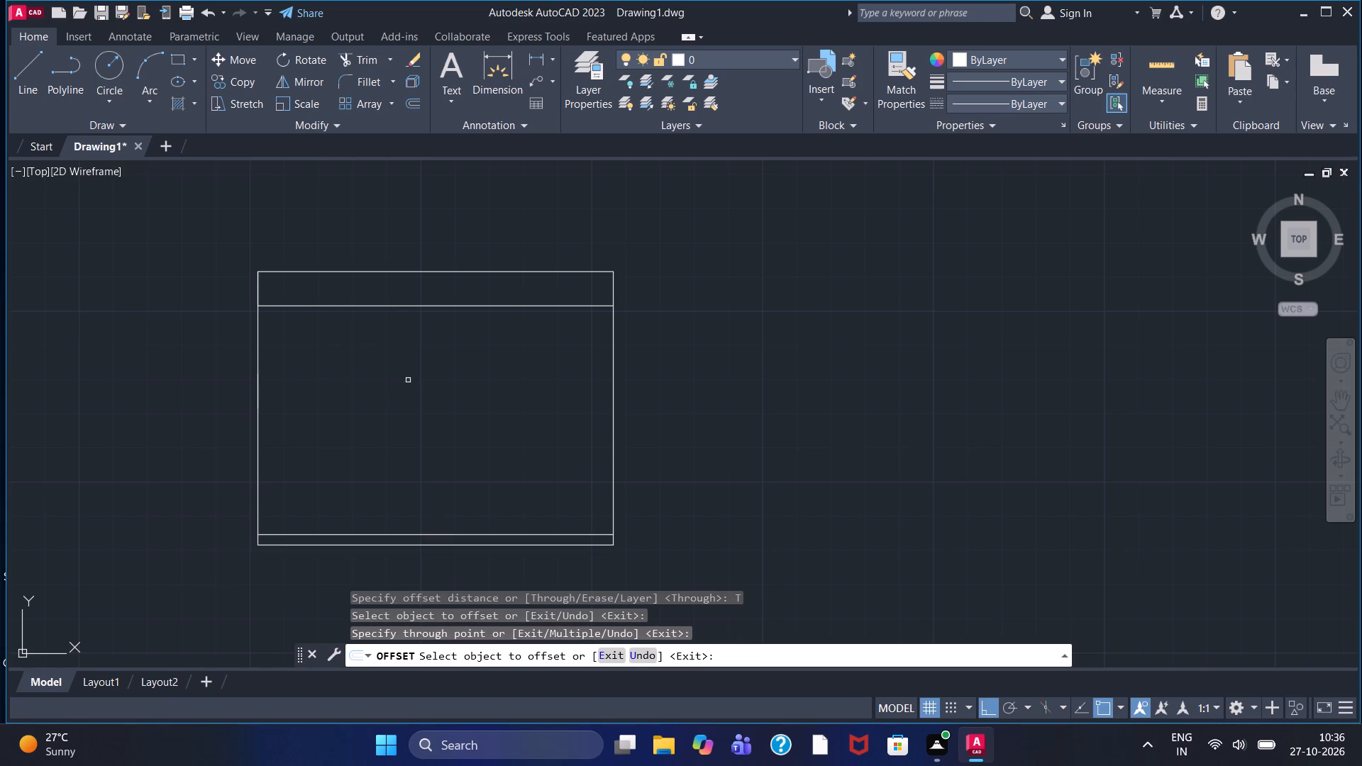
Fillet the right edge with the rectangle's bottom edge and with the offset line above it, both at radius 5.
click(367, 81)
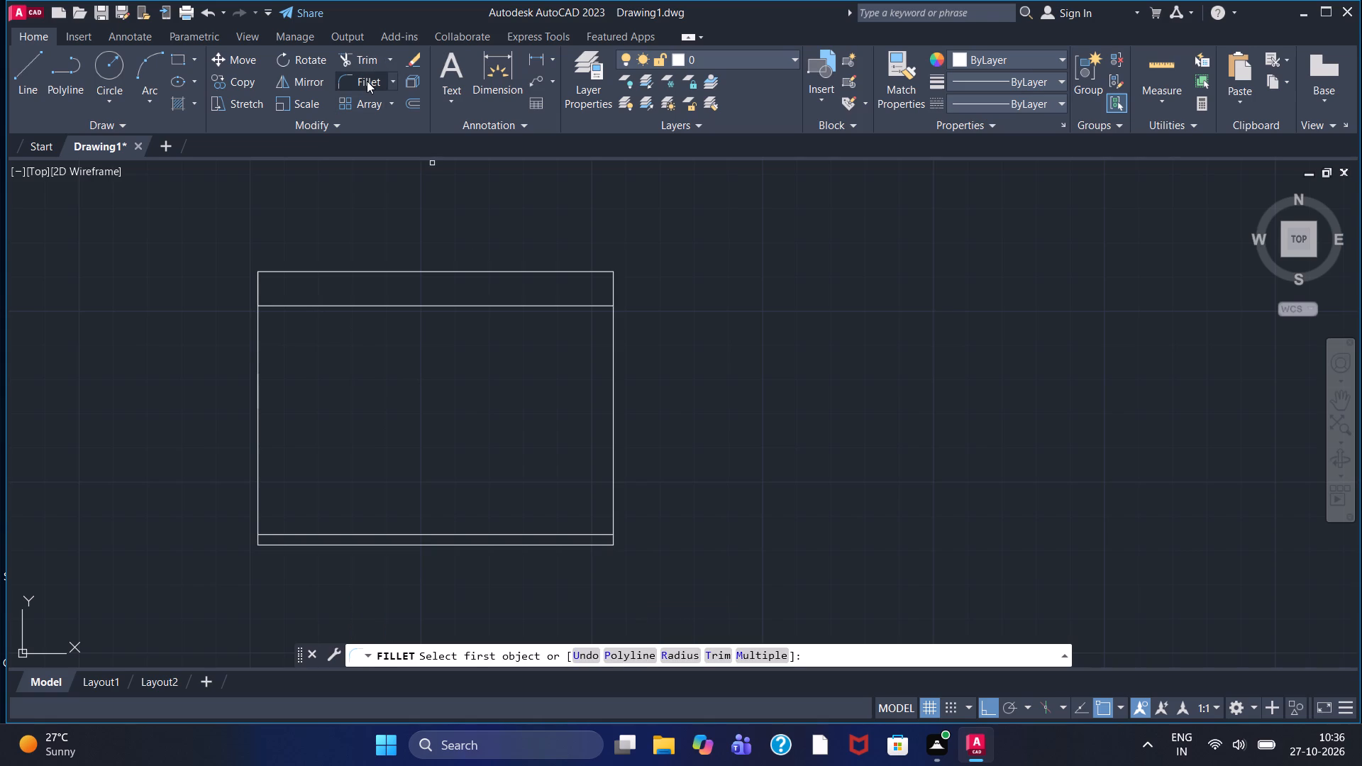
click(668, 650)
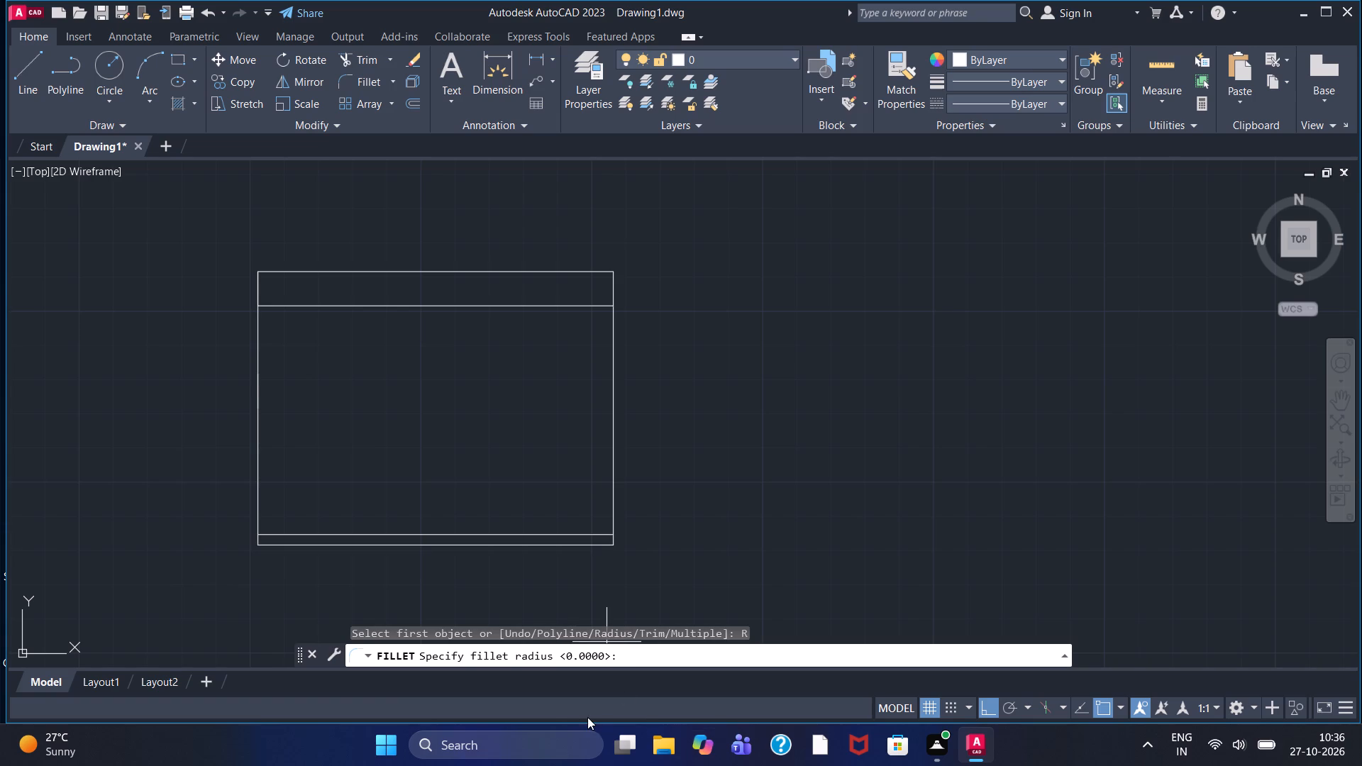
key(5)
key(Return)
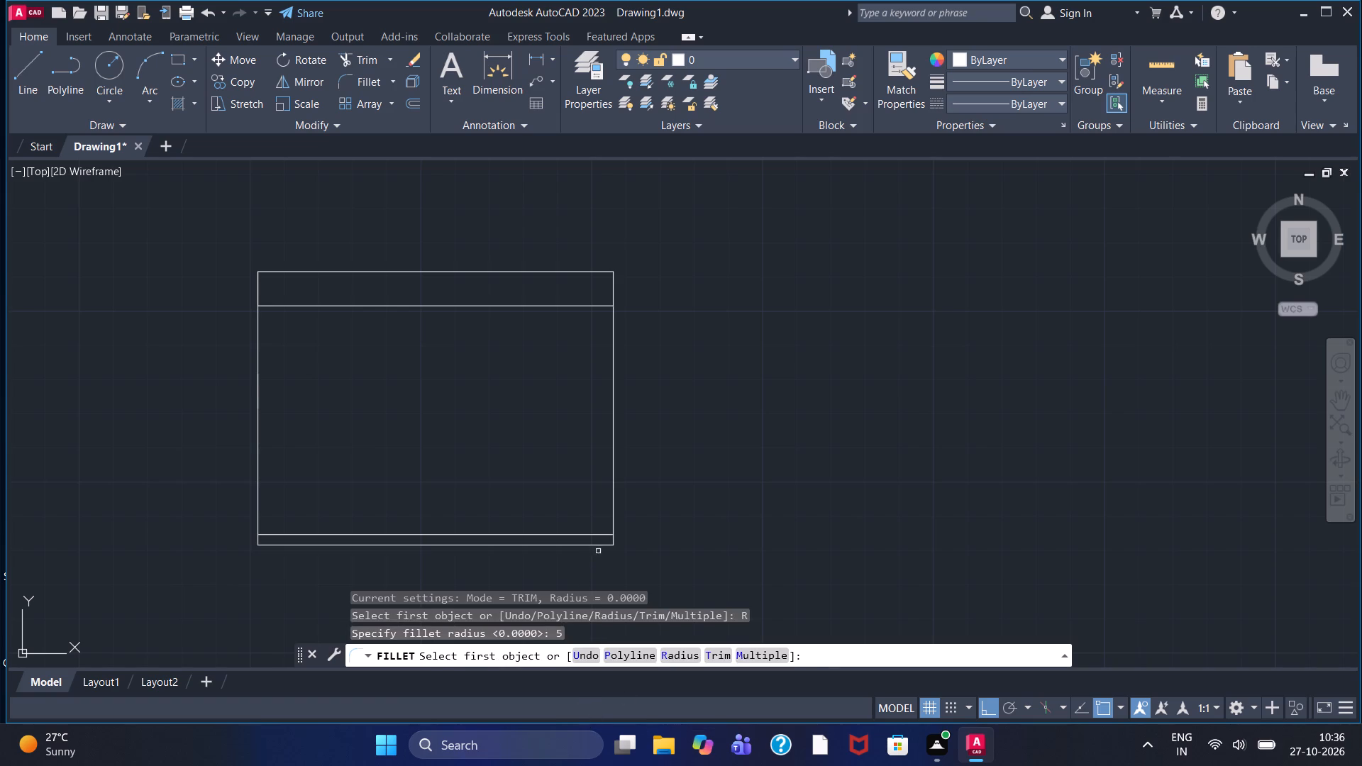
click(599, 546)
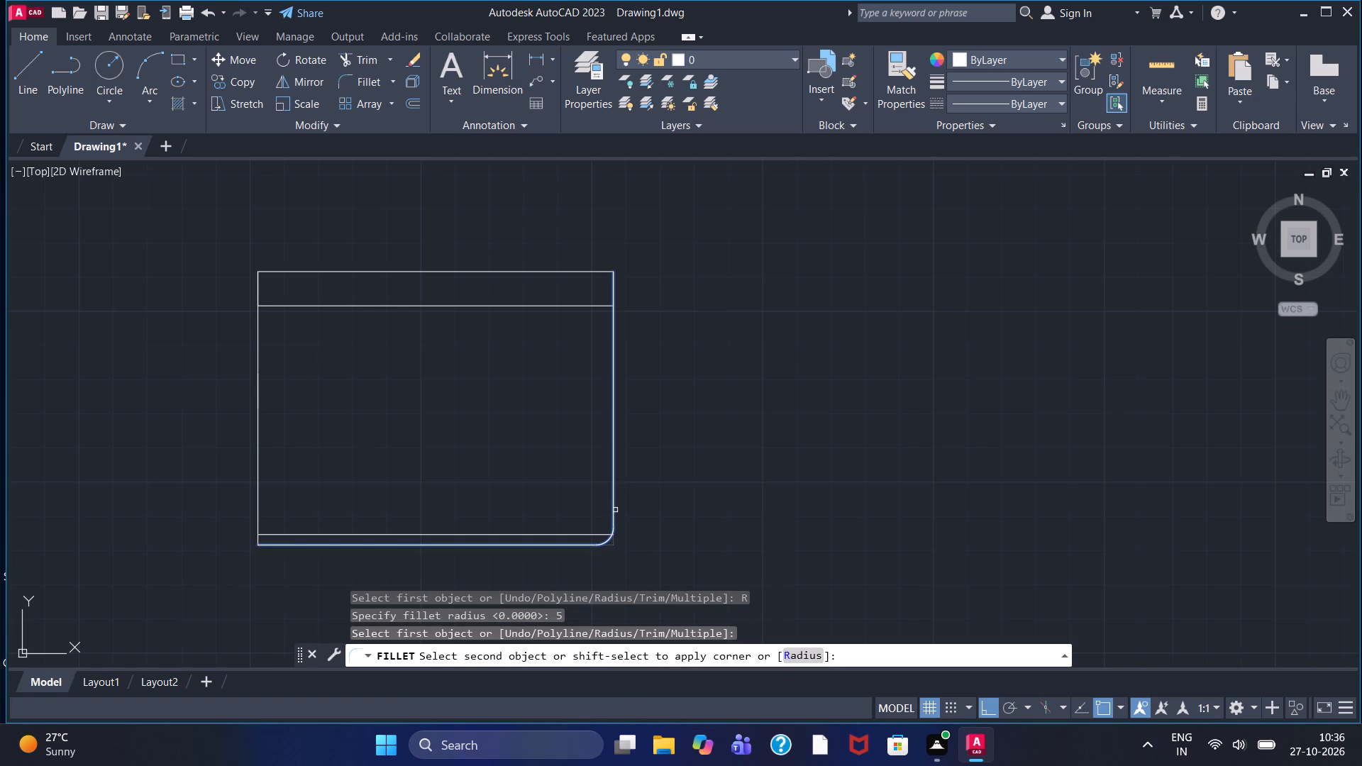
click(615, 510)
right_click(580, 500)
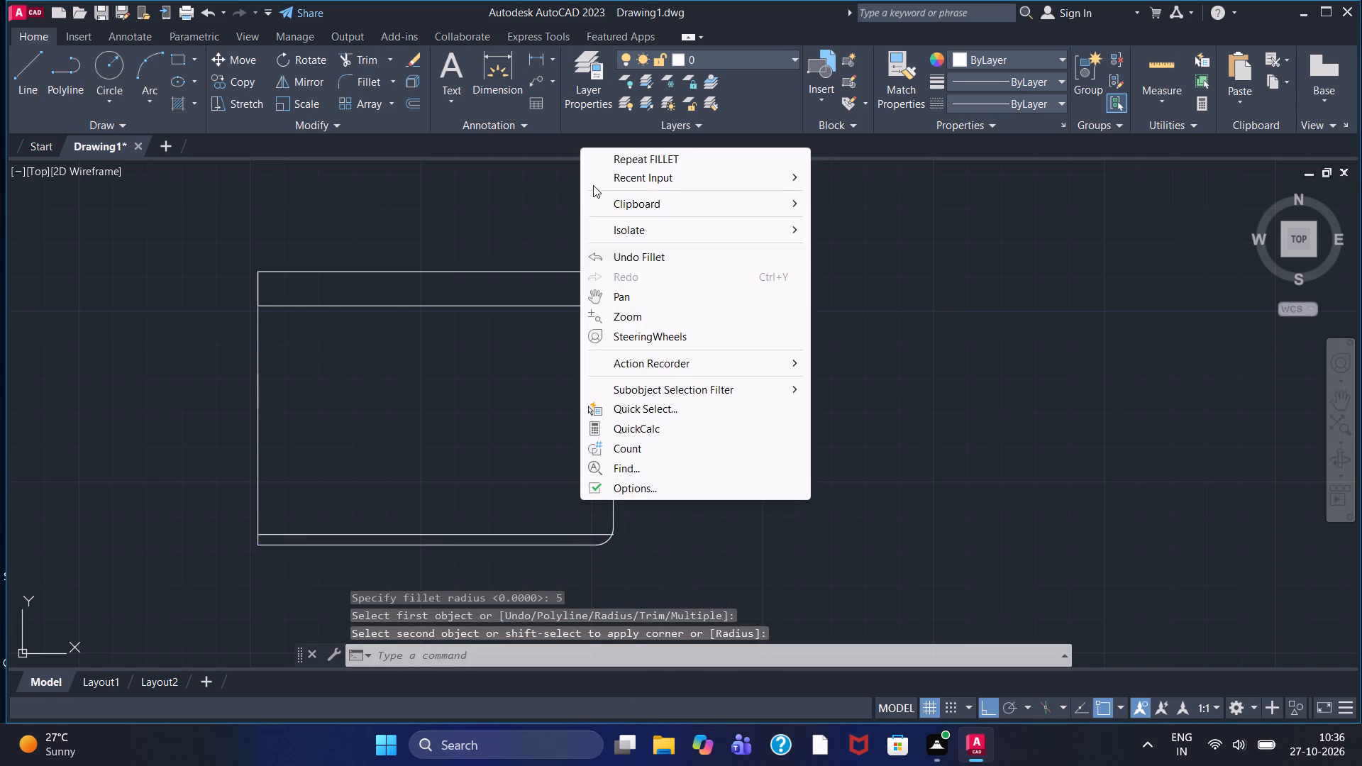
click(648, 152)
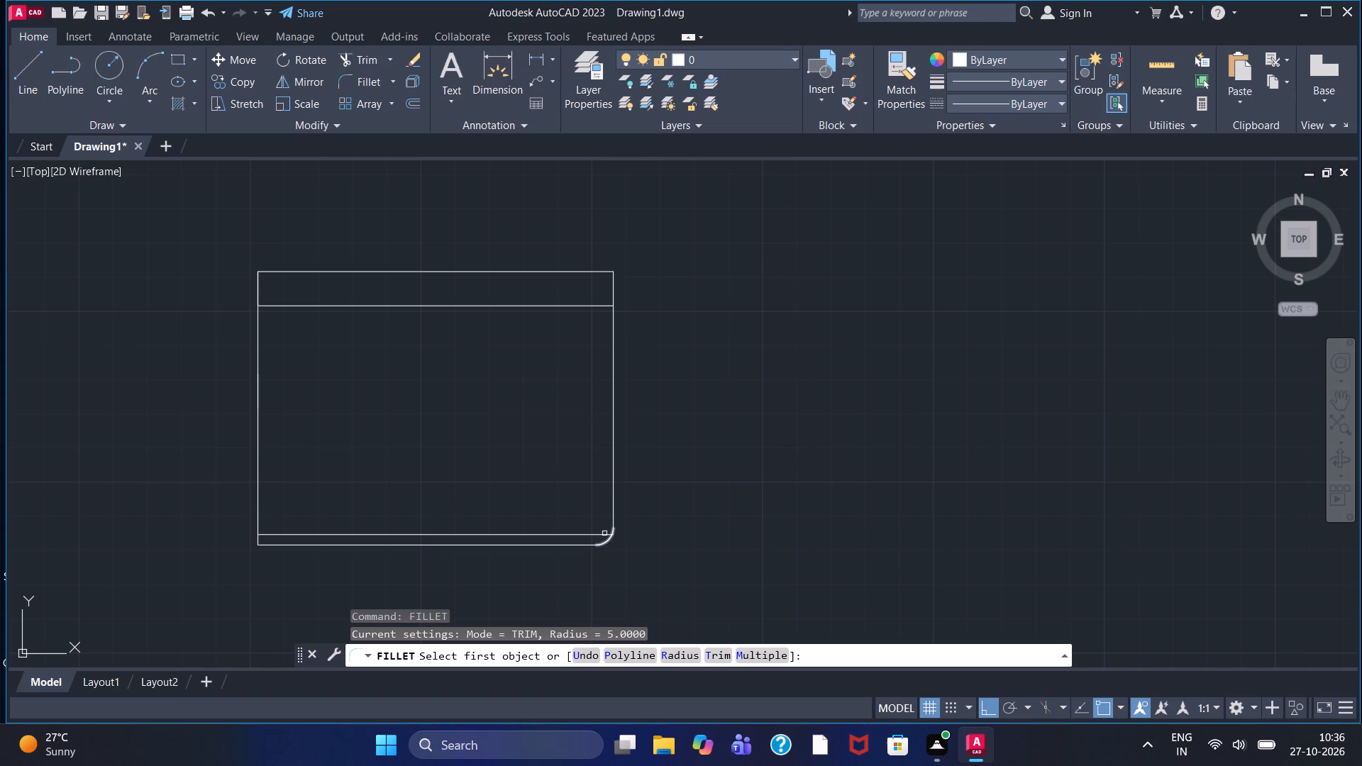
click(593, 534)
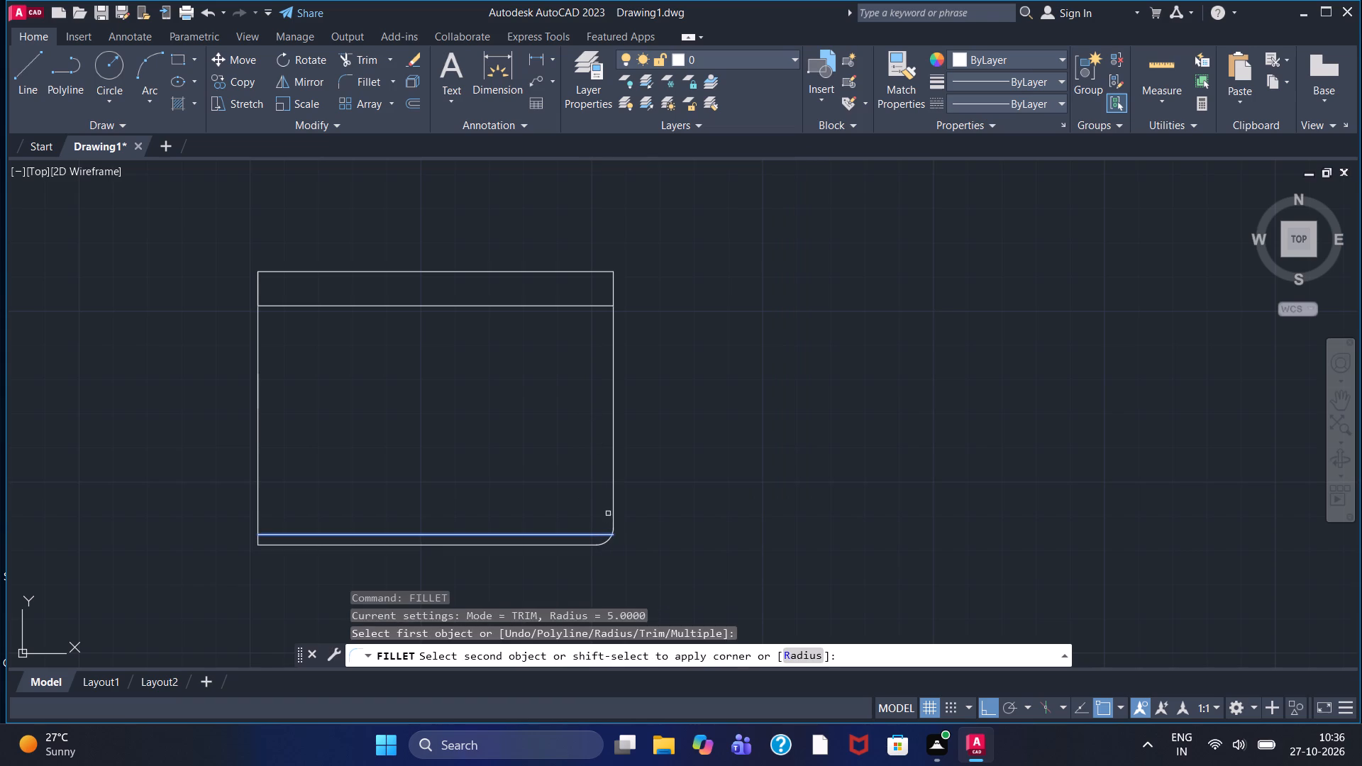
click(611, 504)
Fillet the left edge with the rectangle's bottom edge and with the offset line above it, both at radius 5.
right_click(482, 481)
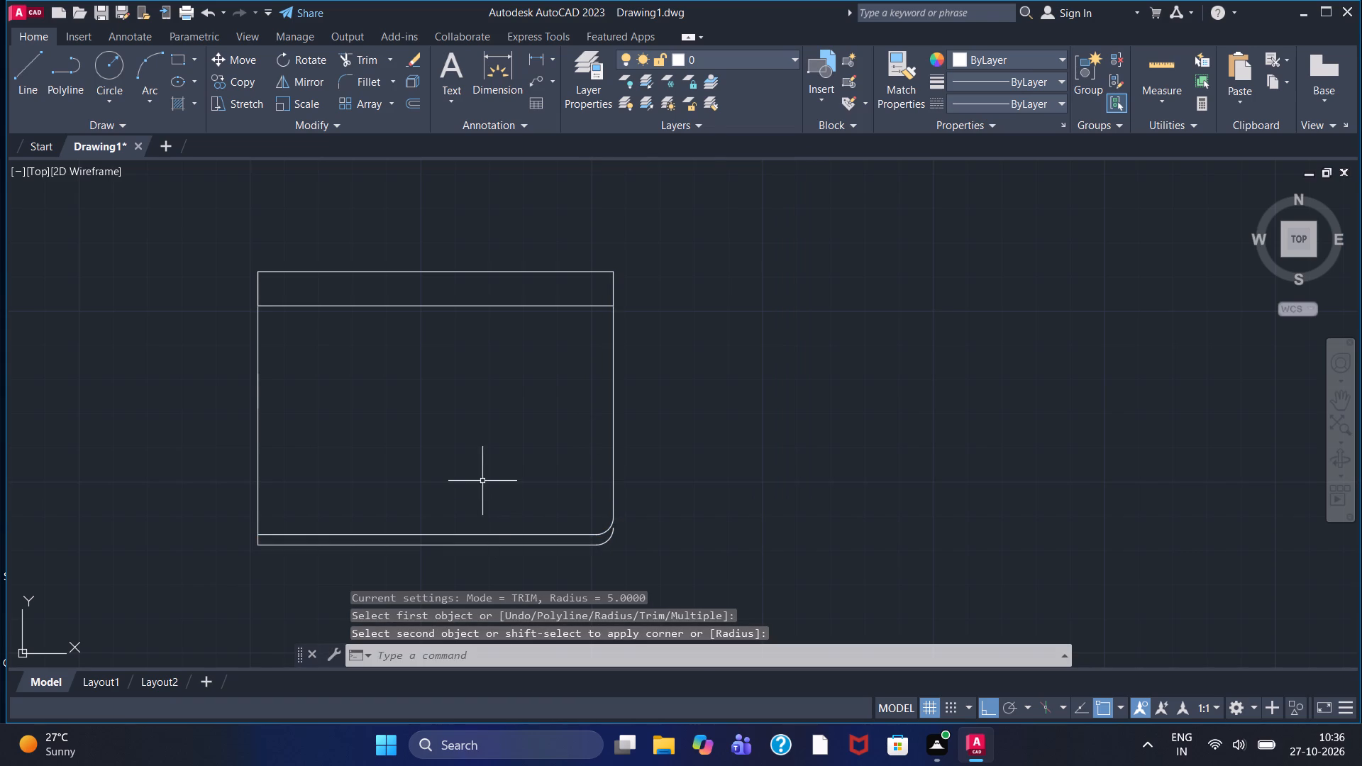
click(579, 140)
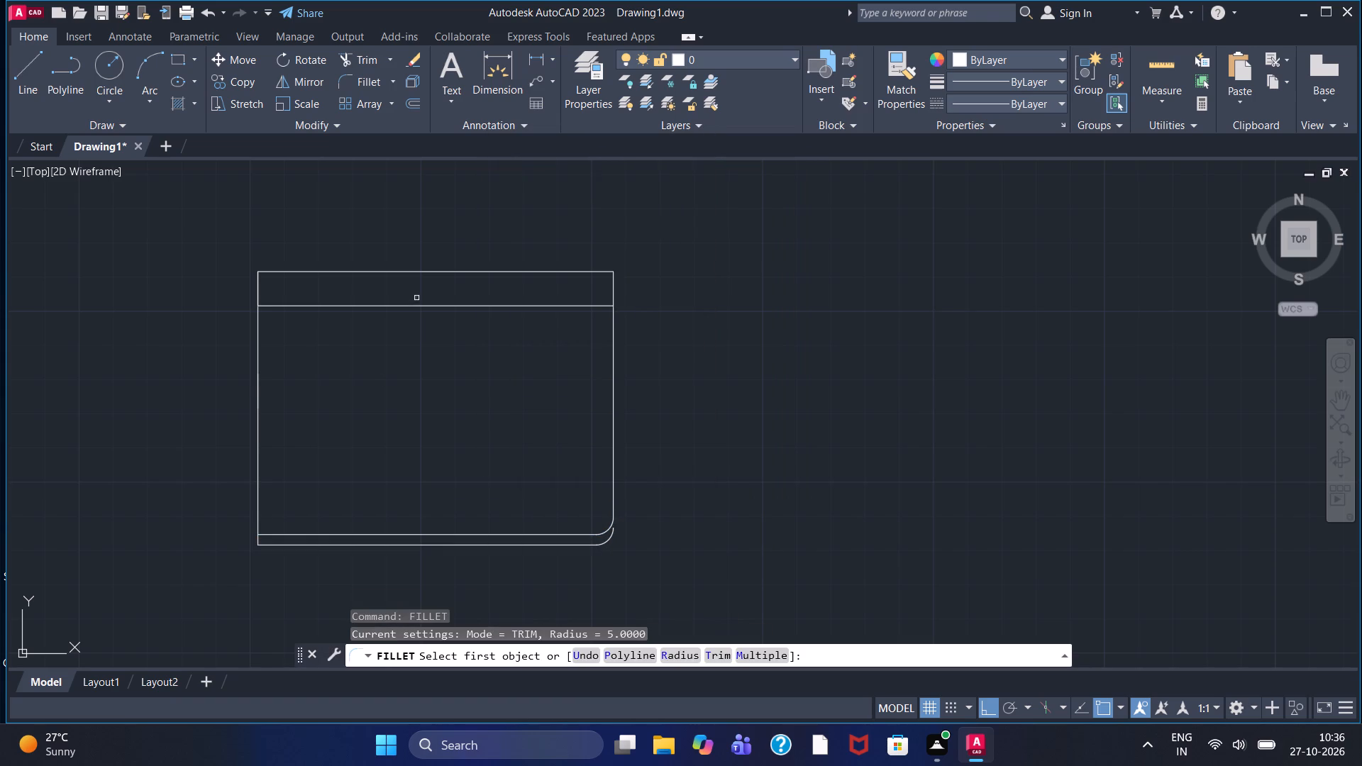
click(260, 509)
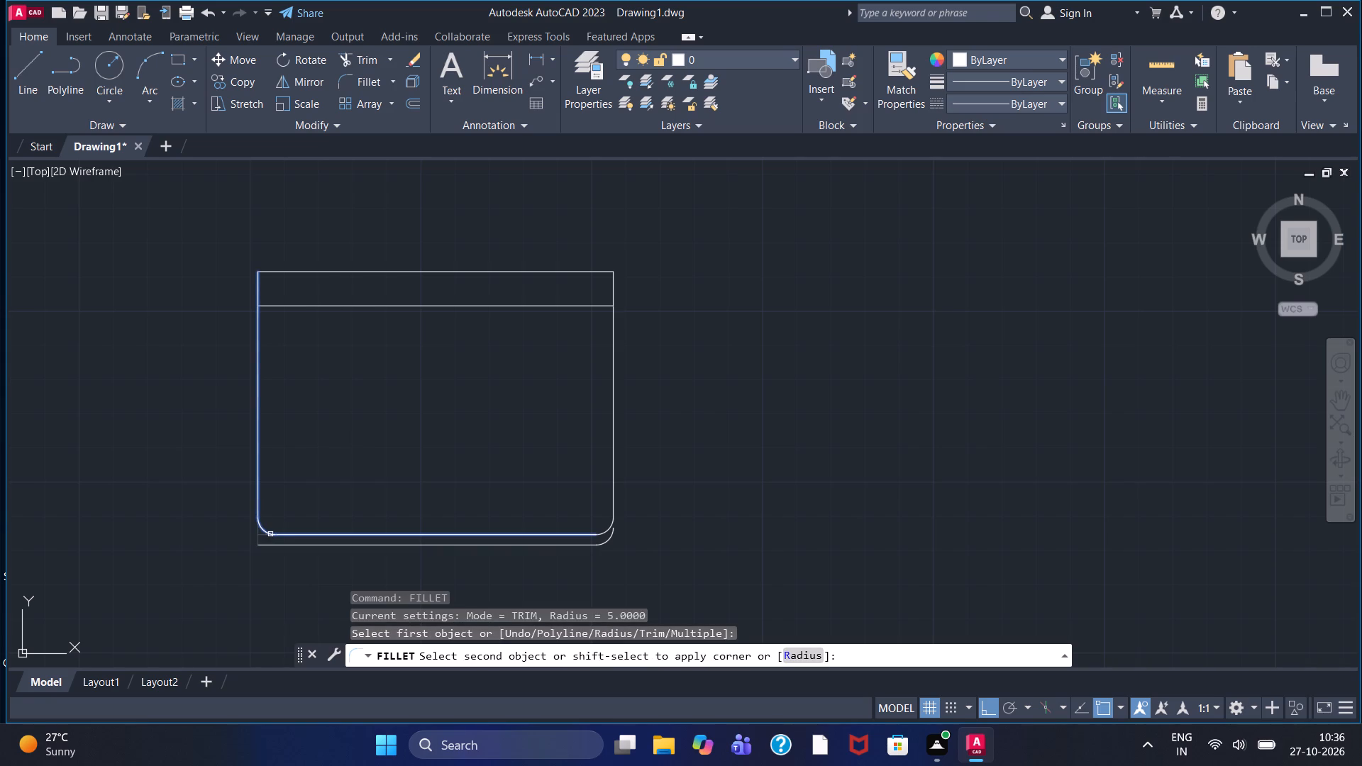
click(269, 544)
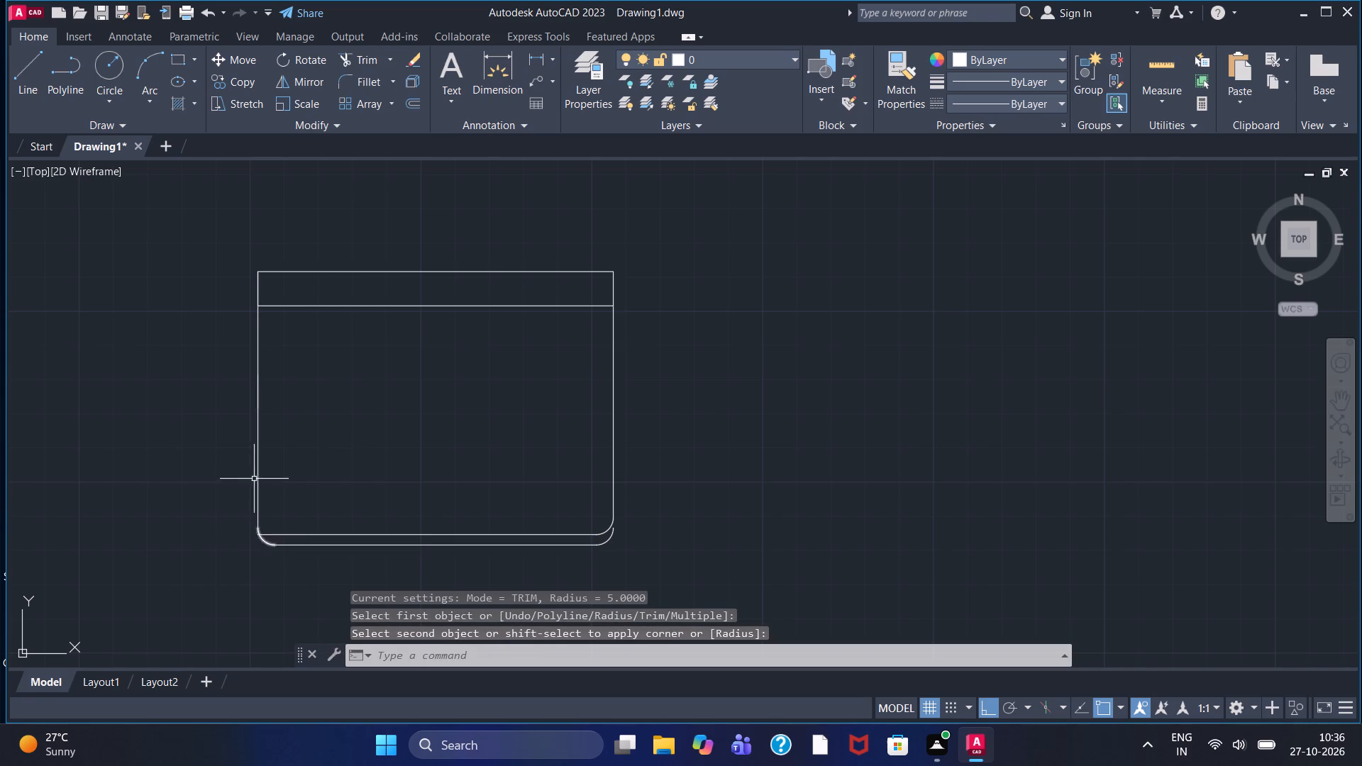
right_click(258, 477)
click(344, 136)
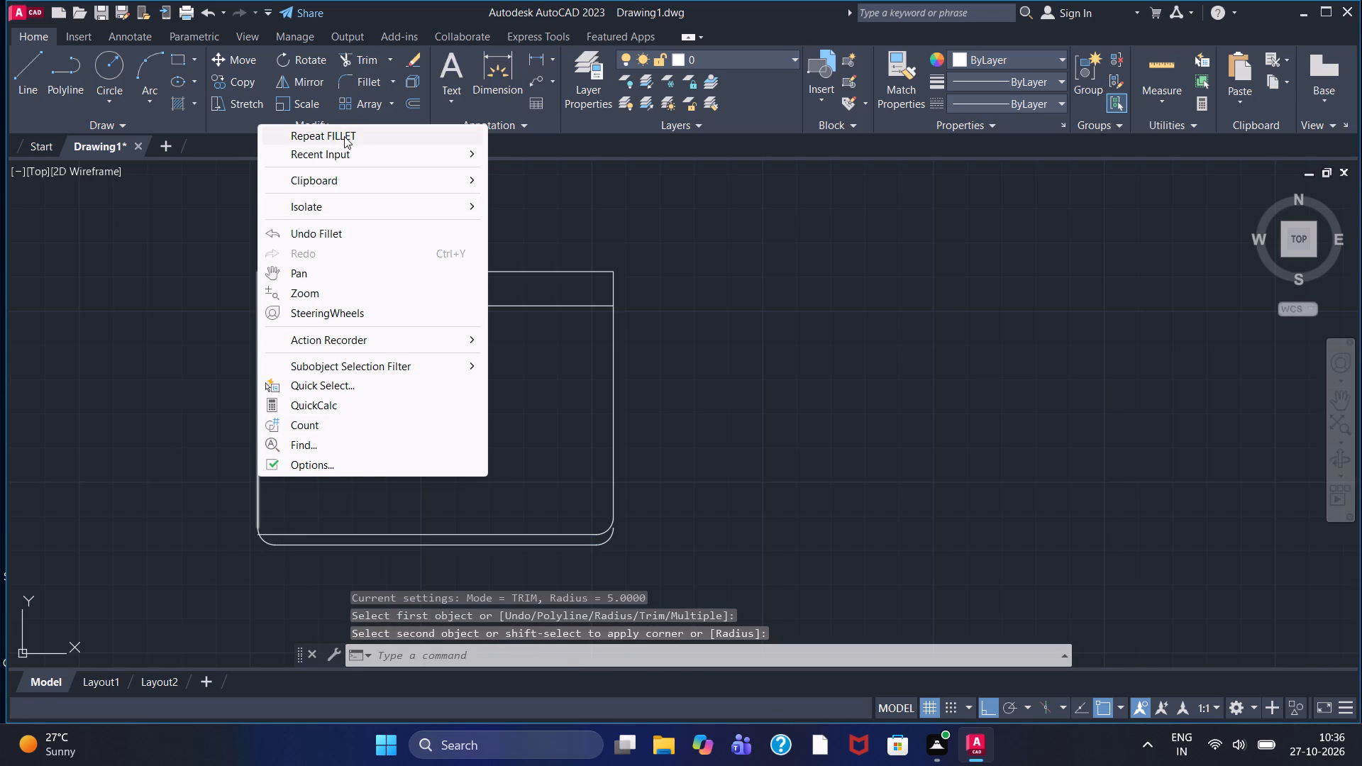
click(285, 536)
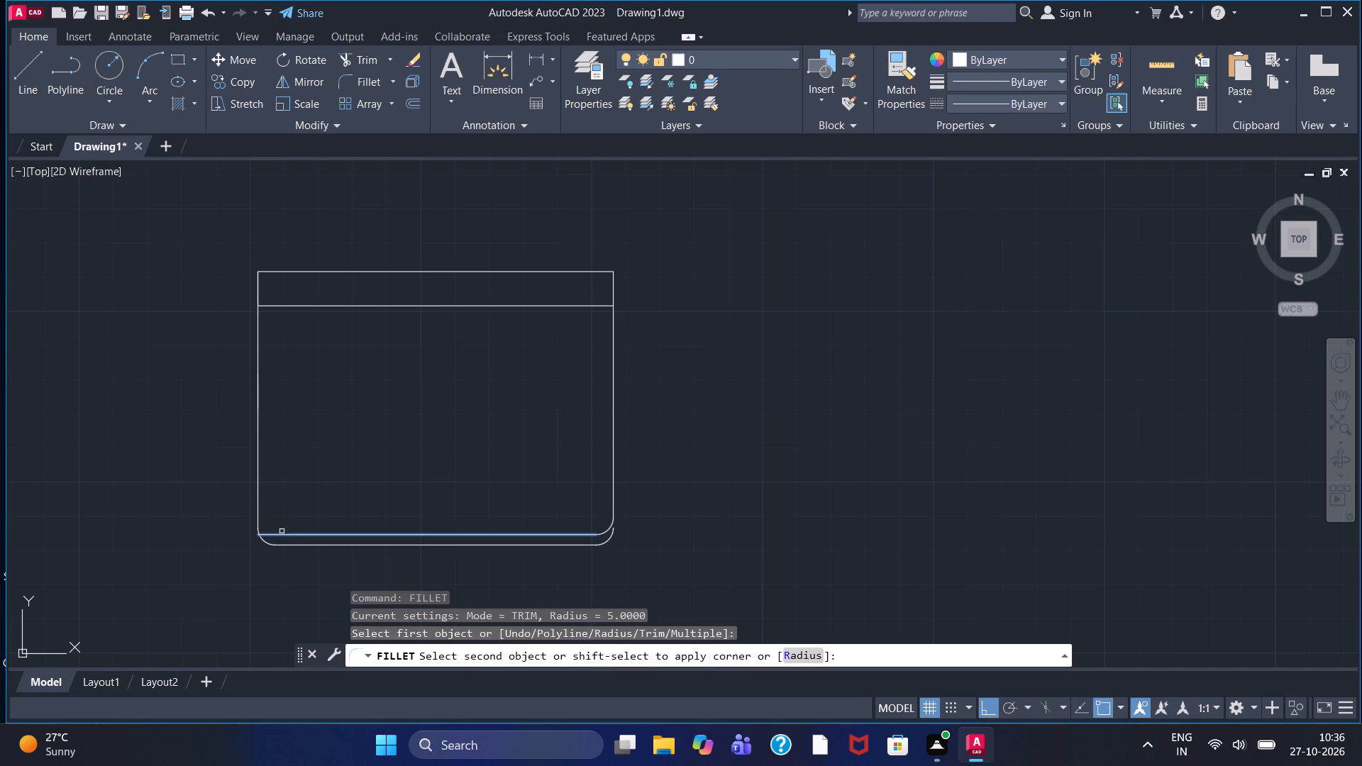
click(259, 501)
Draw a short vertical line joining the upper ends of the two lower-left fillet arcs.
scroll(257, 519, up, 3)
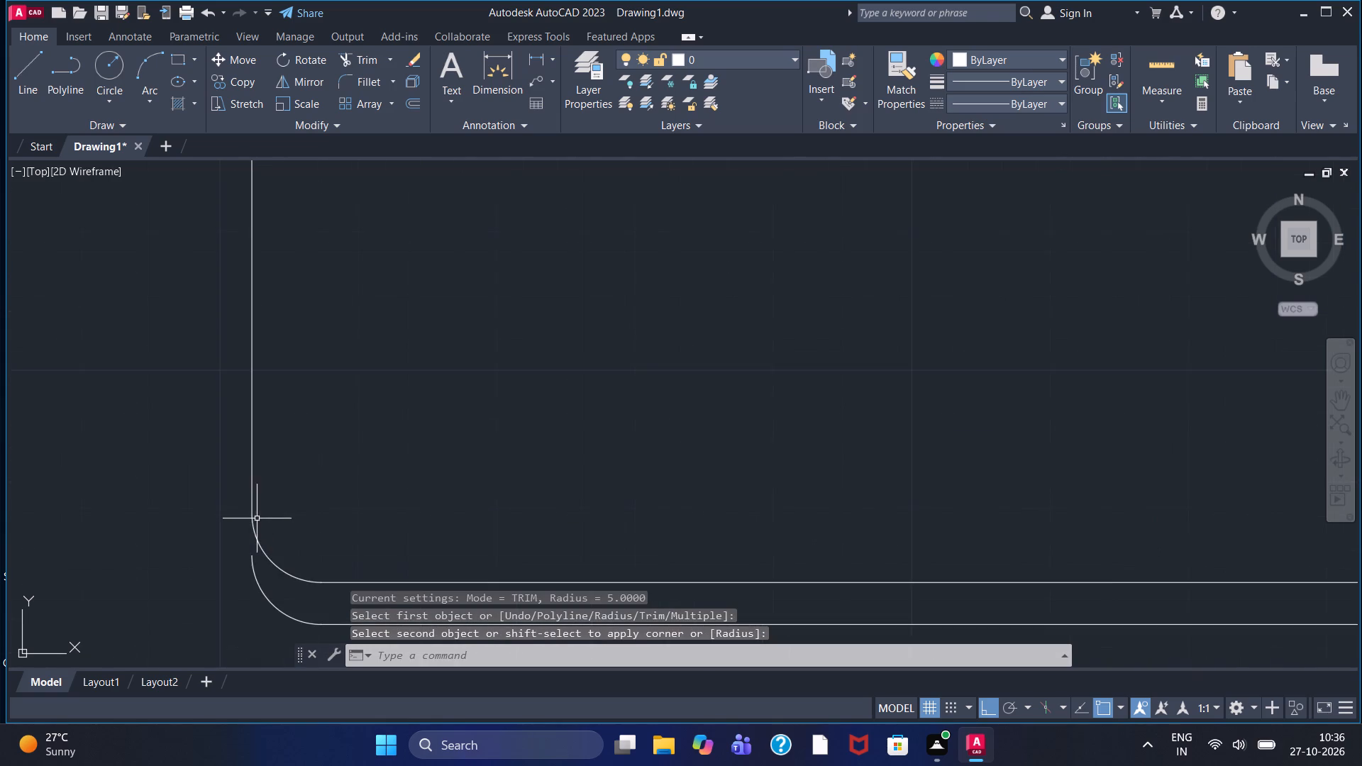
scroll(257, 518, down, 1)
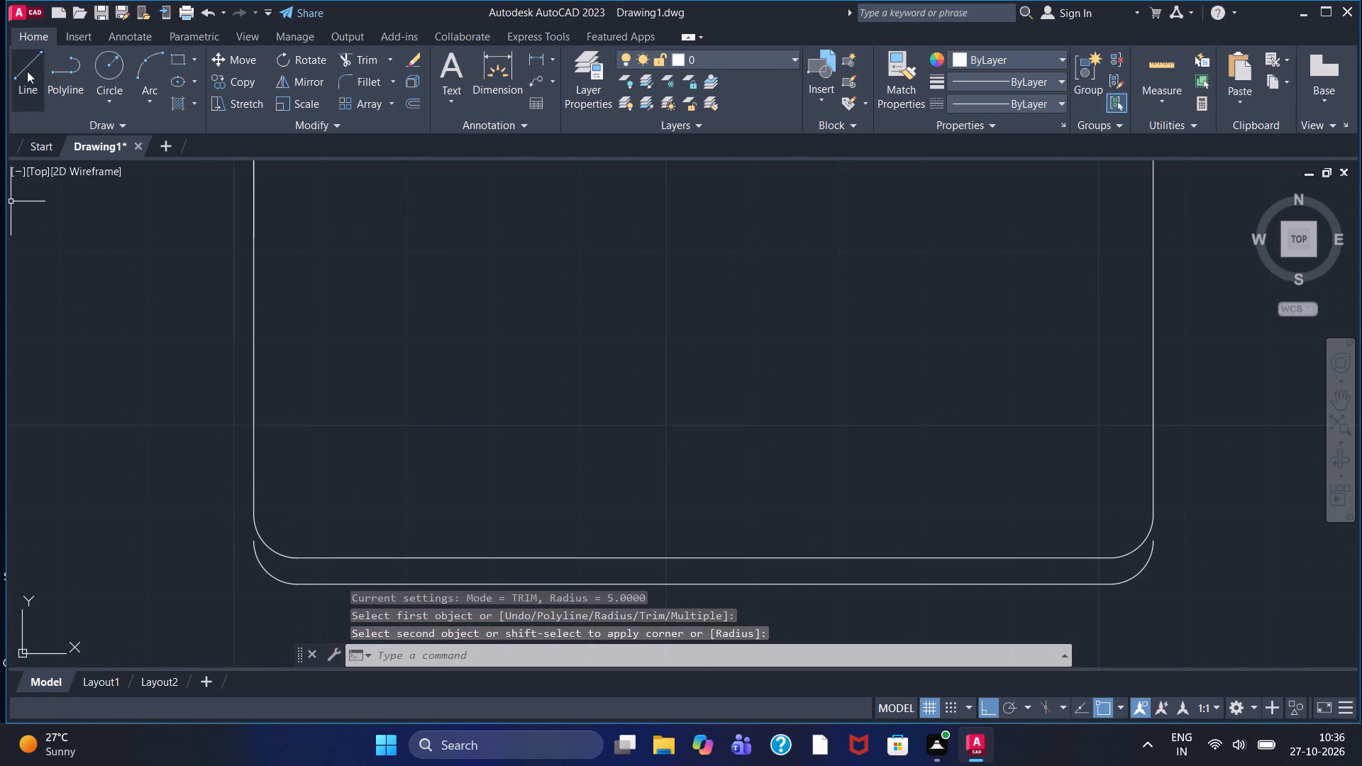
click(27, 71)
scroll(214, 587, up, 1)
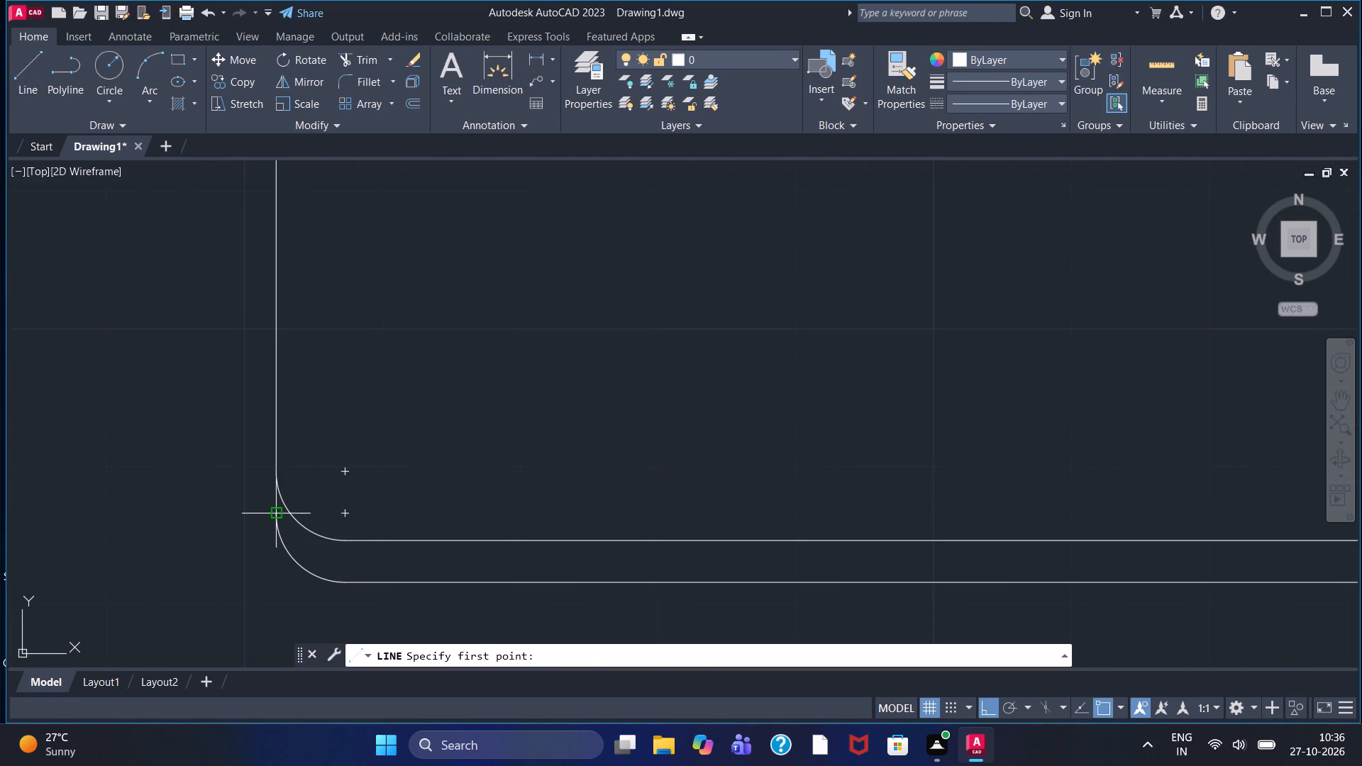
click(275, 512)
click(275, 466)
right_click(275, 466)
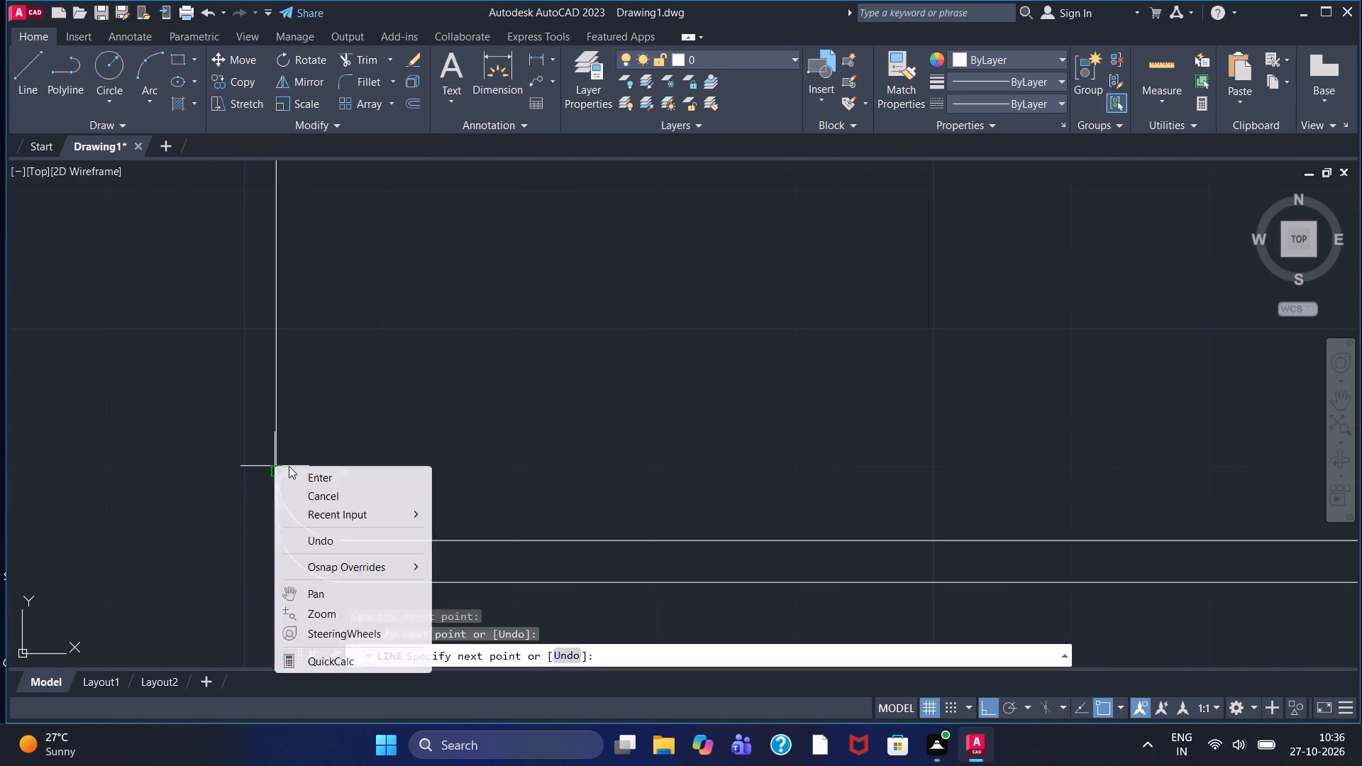
click(304, 477)
Draw a short vertical line joining the upper ends of the two lower-right fillet arcs.
right_click(304, 477)
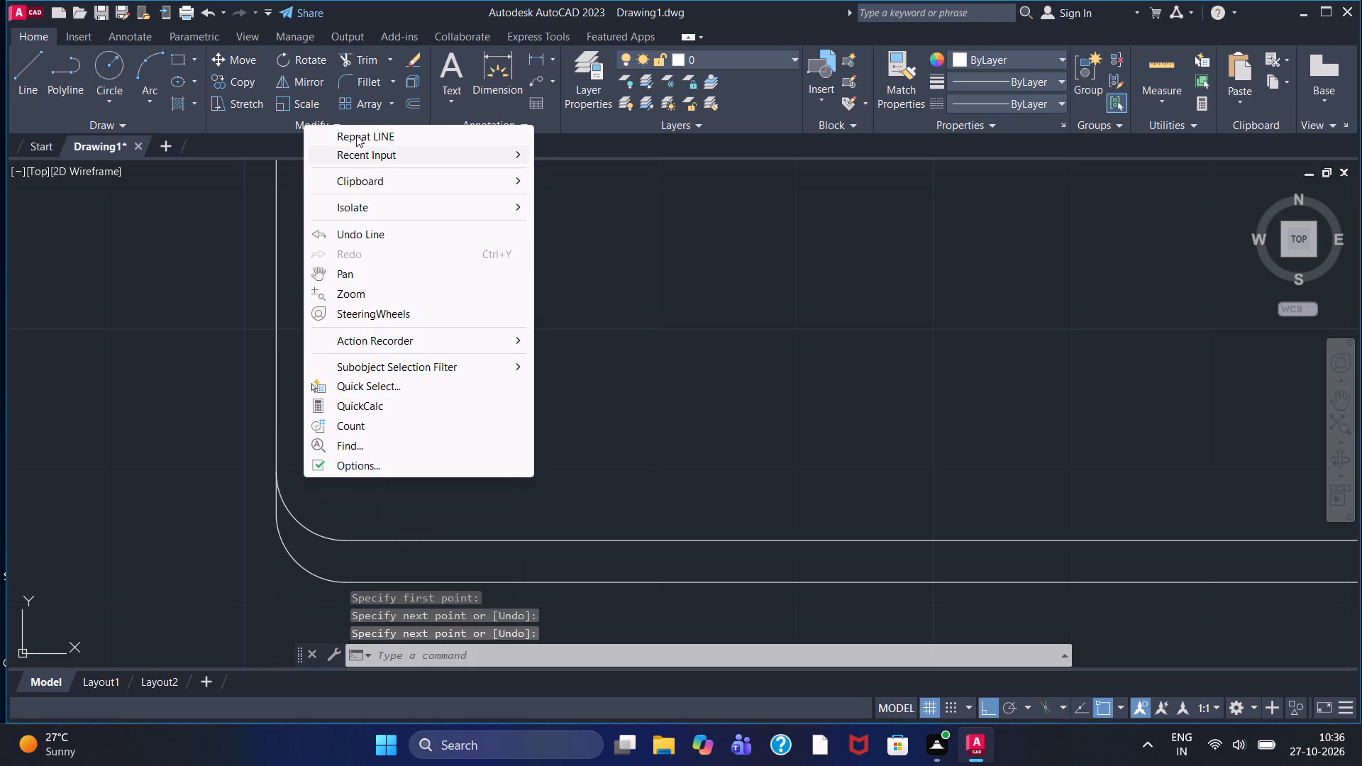
click(359, 131)
scroll(960, 493, down, 2)
middle_drag(992, 477, 722, 476)
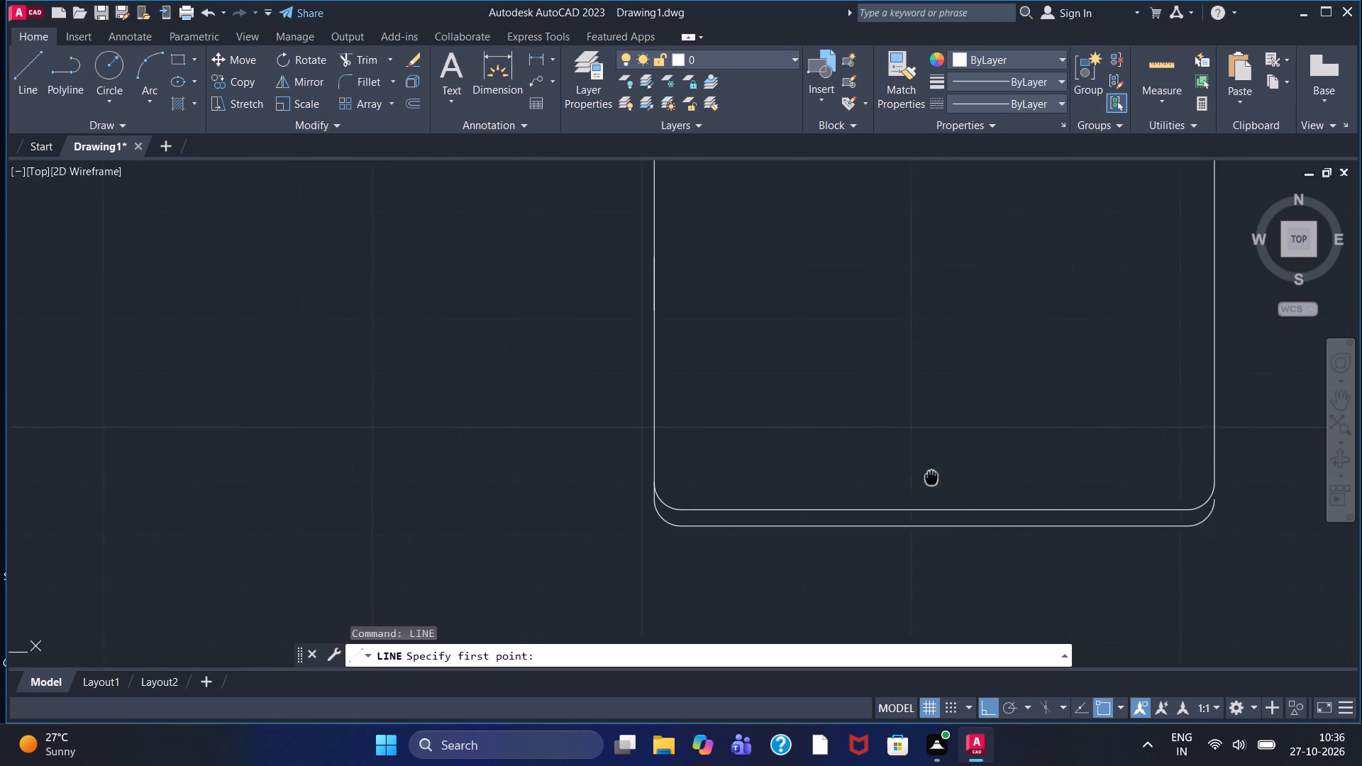
middle_drag(722, 476, 495, 478)
scroll(667, 484, up, 2)
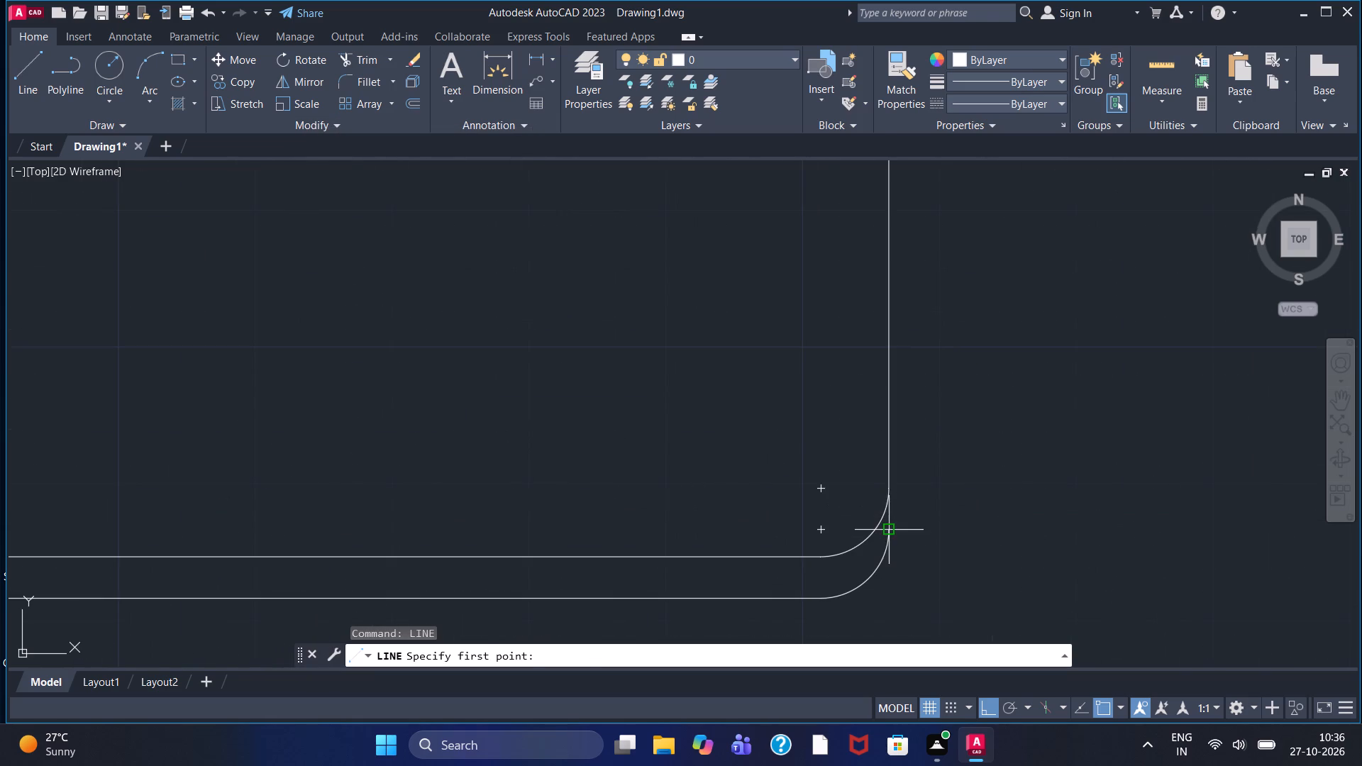
click(891, 535)
click(890, 487)
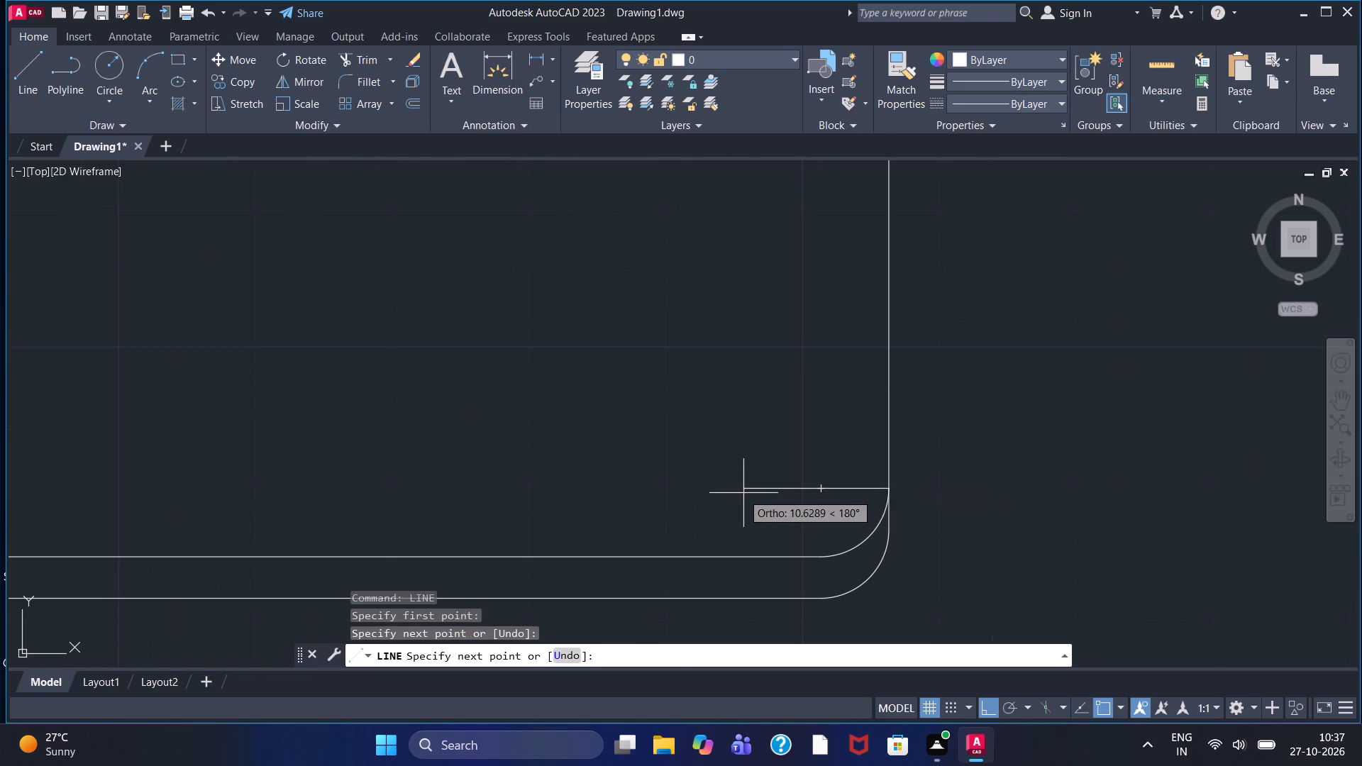
scroll(741, 492, down, 1)
key(Escape)
From the rectangle's upper-left corner, draw connected lines 20 left, 35 down, 5 right and 30 up.
scroll(735, 488, down, 2)
scroll(725, 477, up, 1)
middle_drag(607, 391, 614, 405)
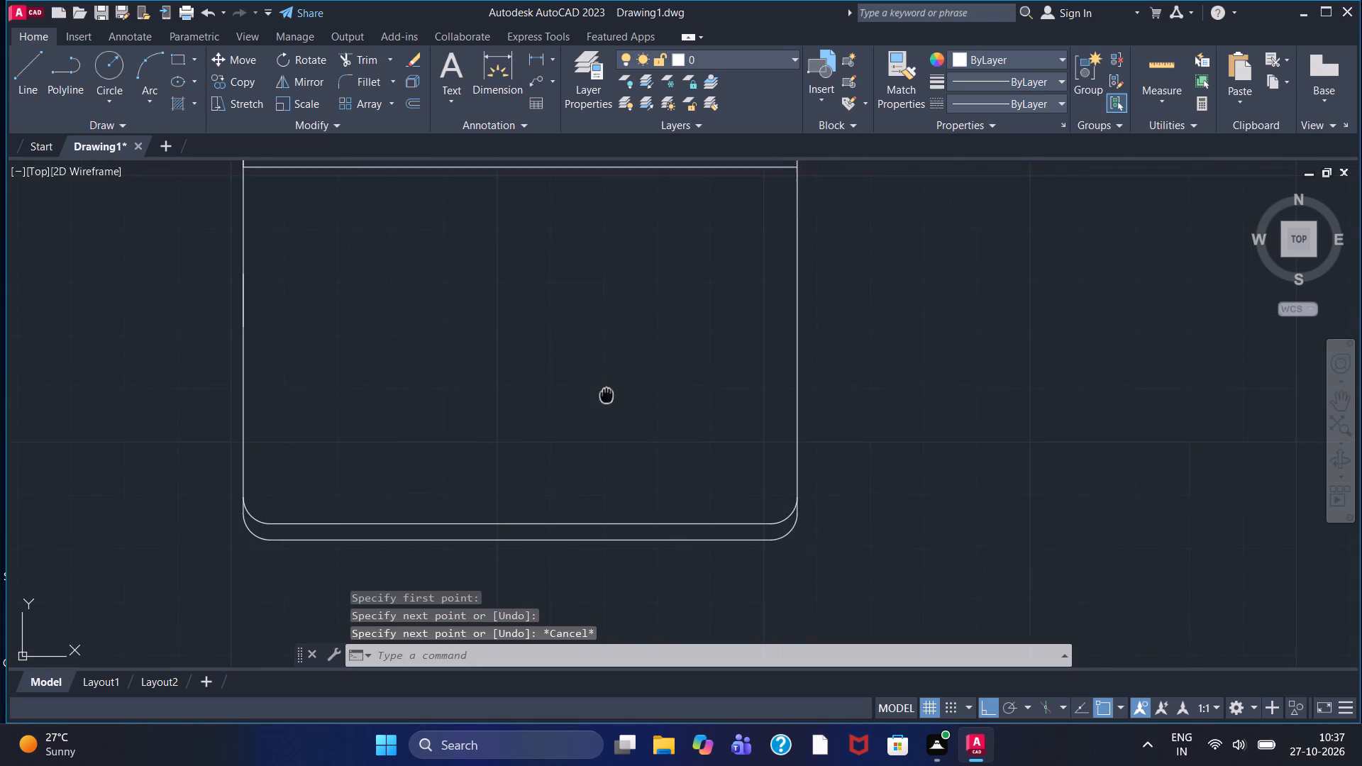
middle_drag(614, 405, 711, 498)
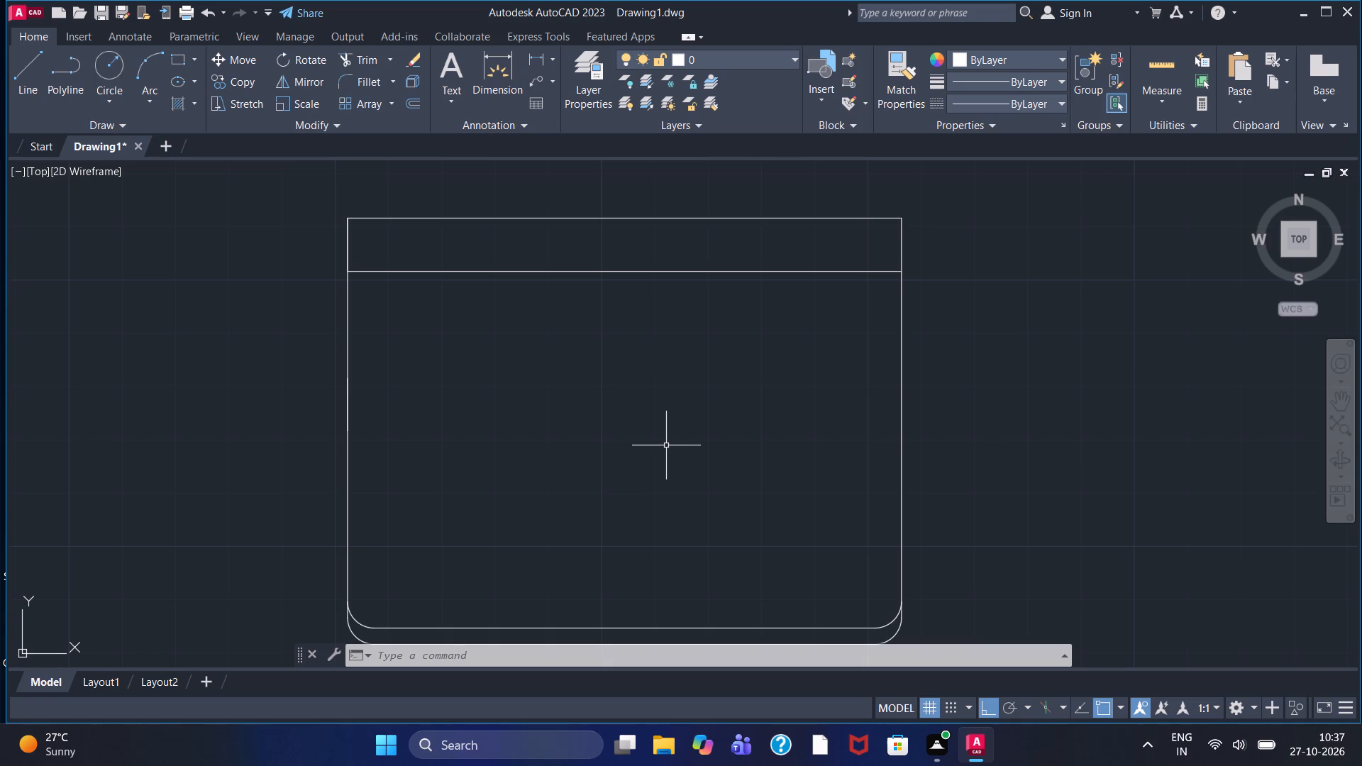
click(38, 84)
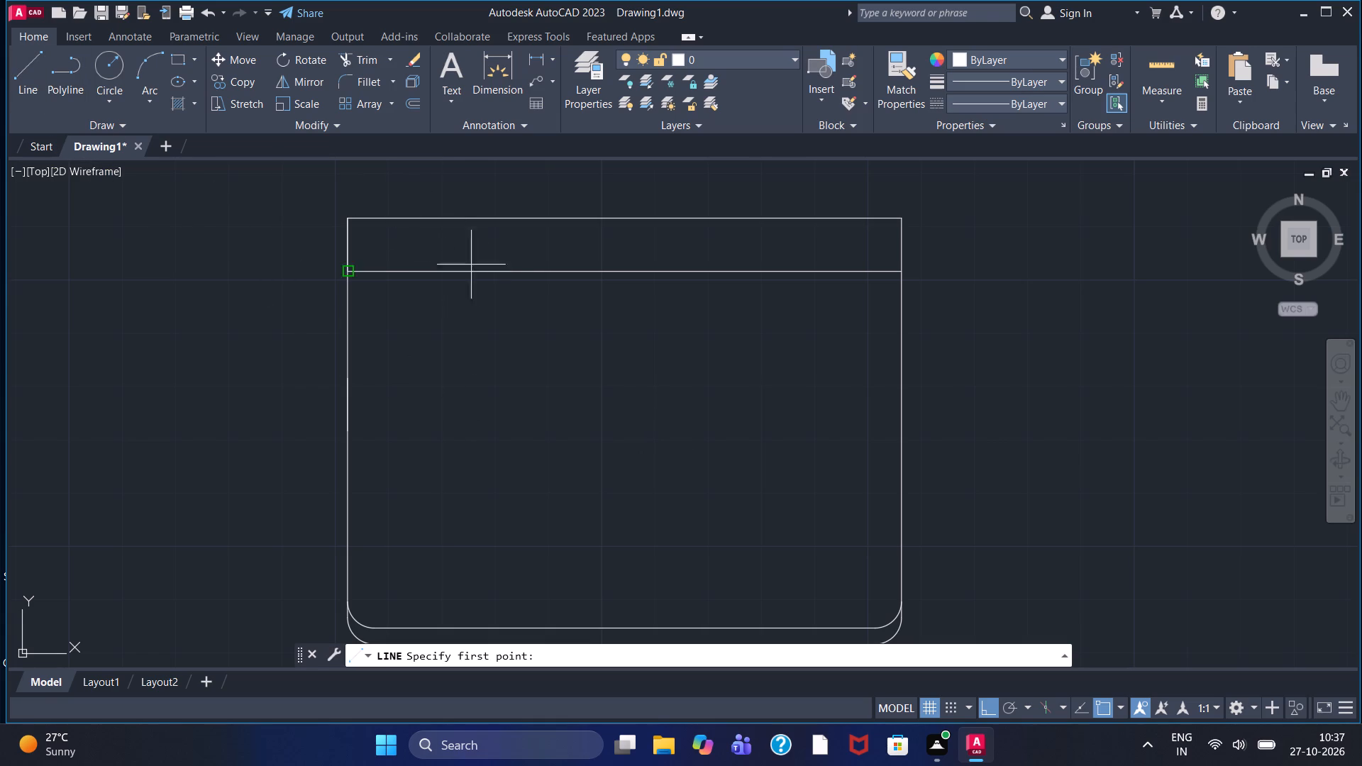
click(350, 215)
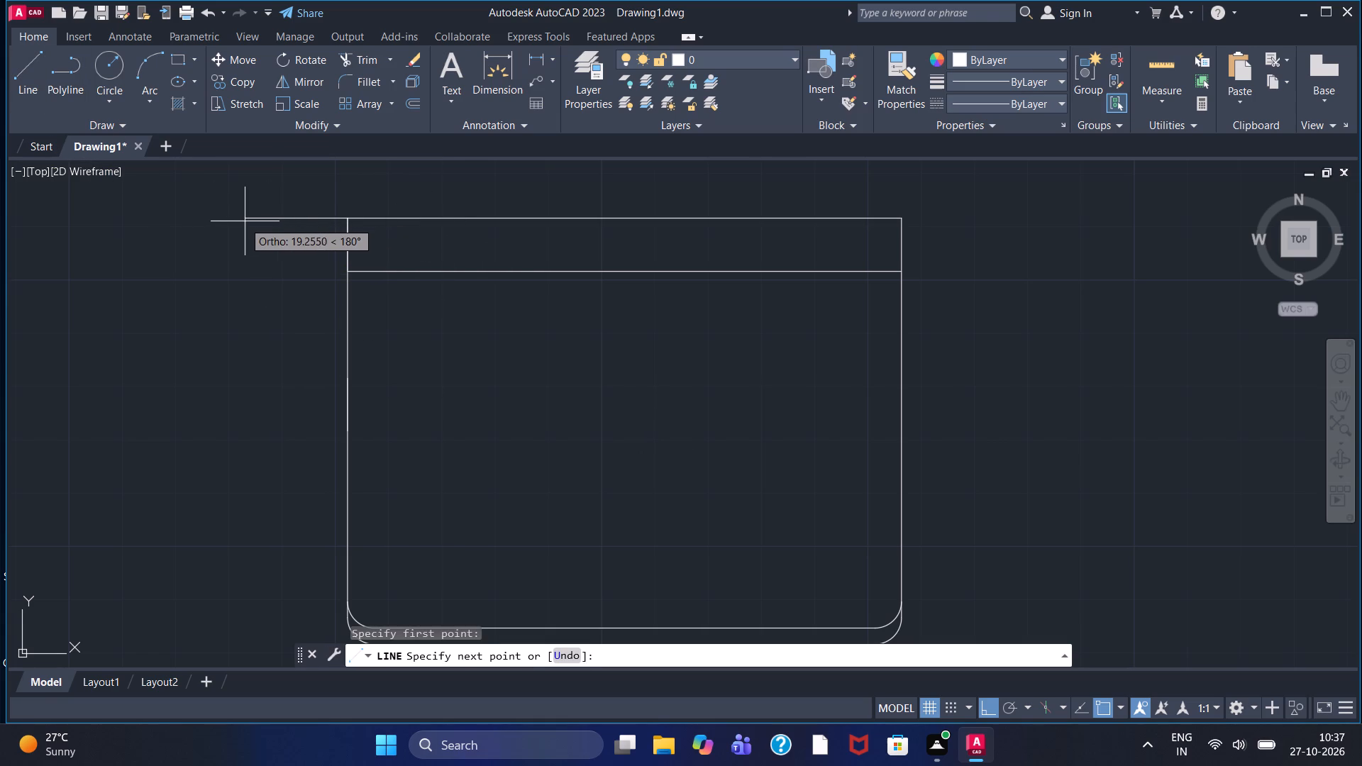
text(20)
key(Return)
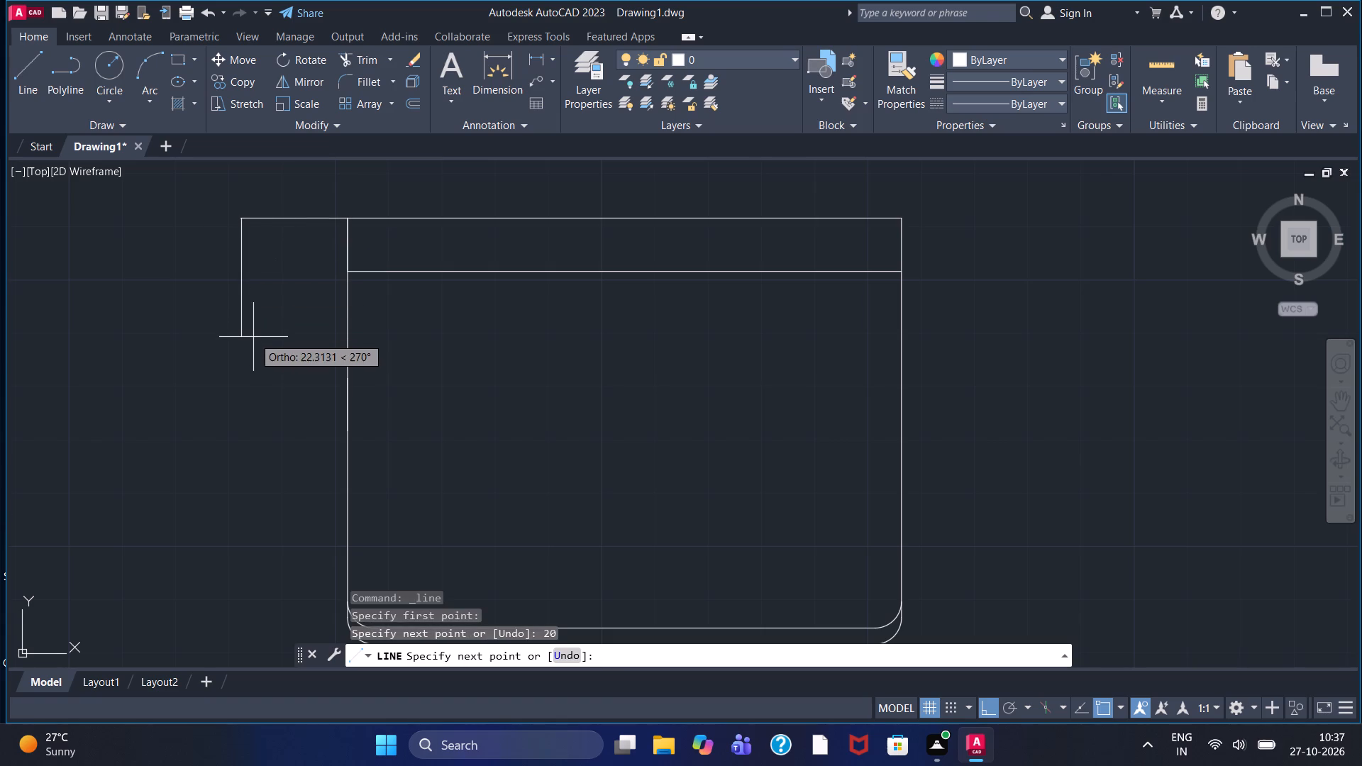
text(35)
key(Return)
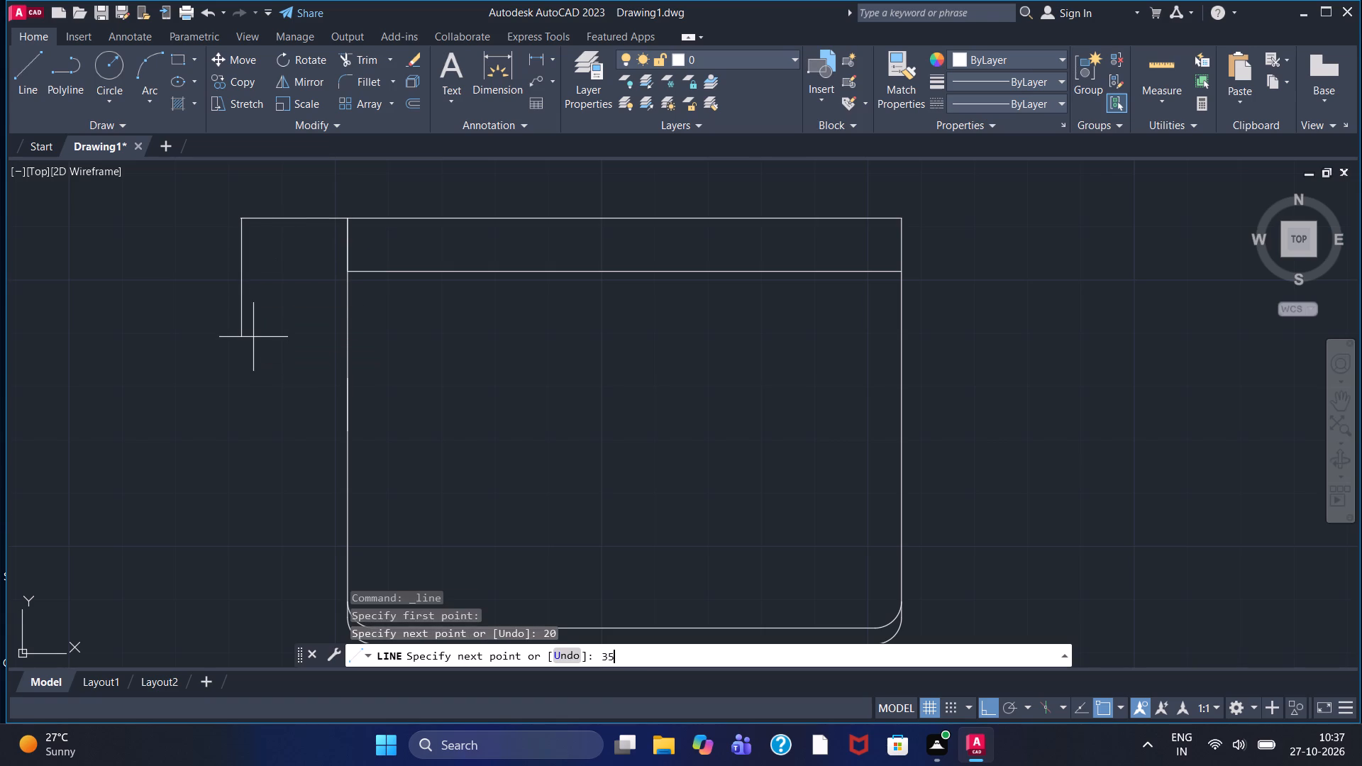
key(5)
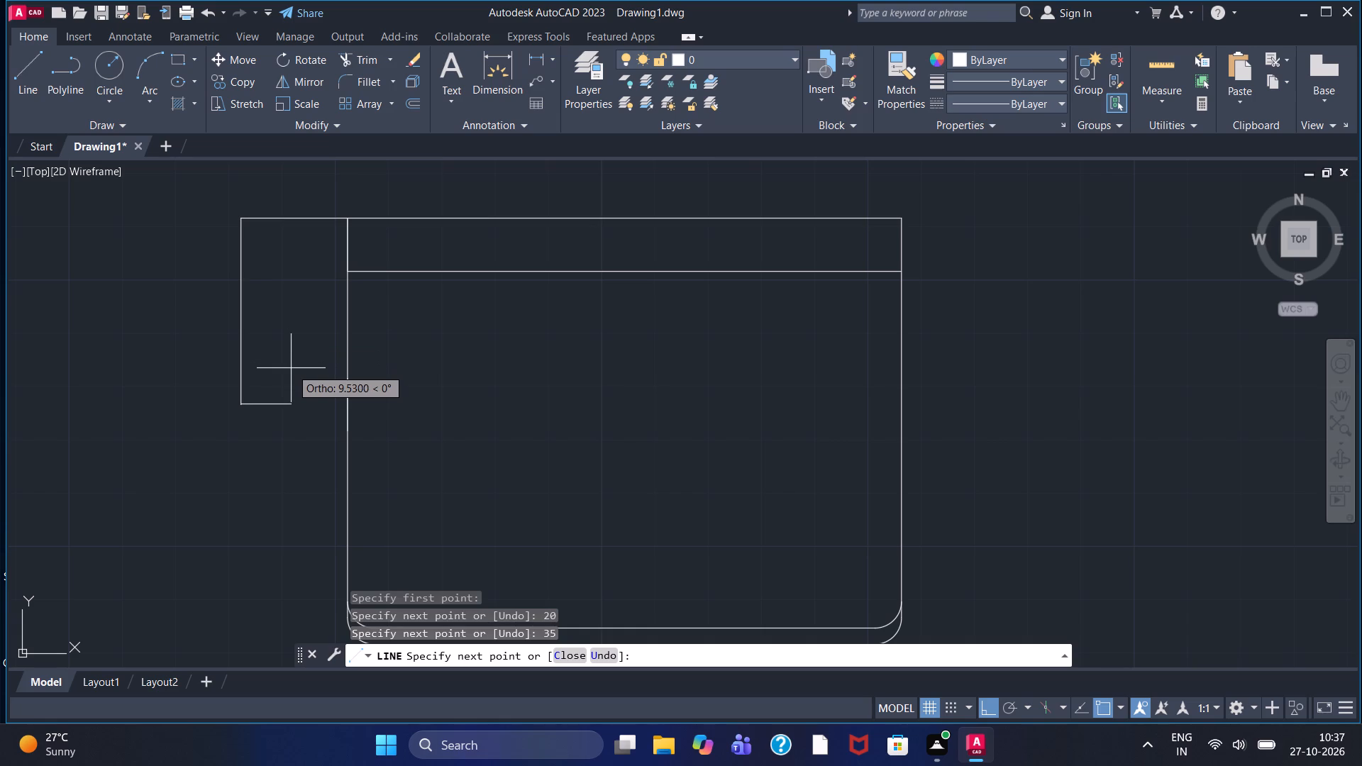
key(Return)
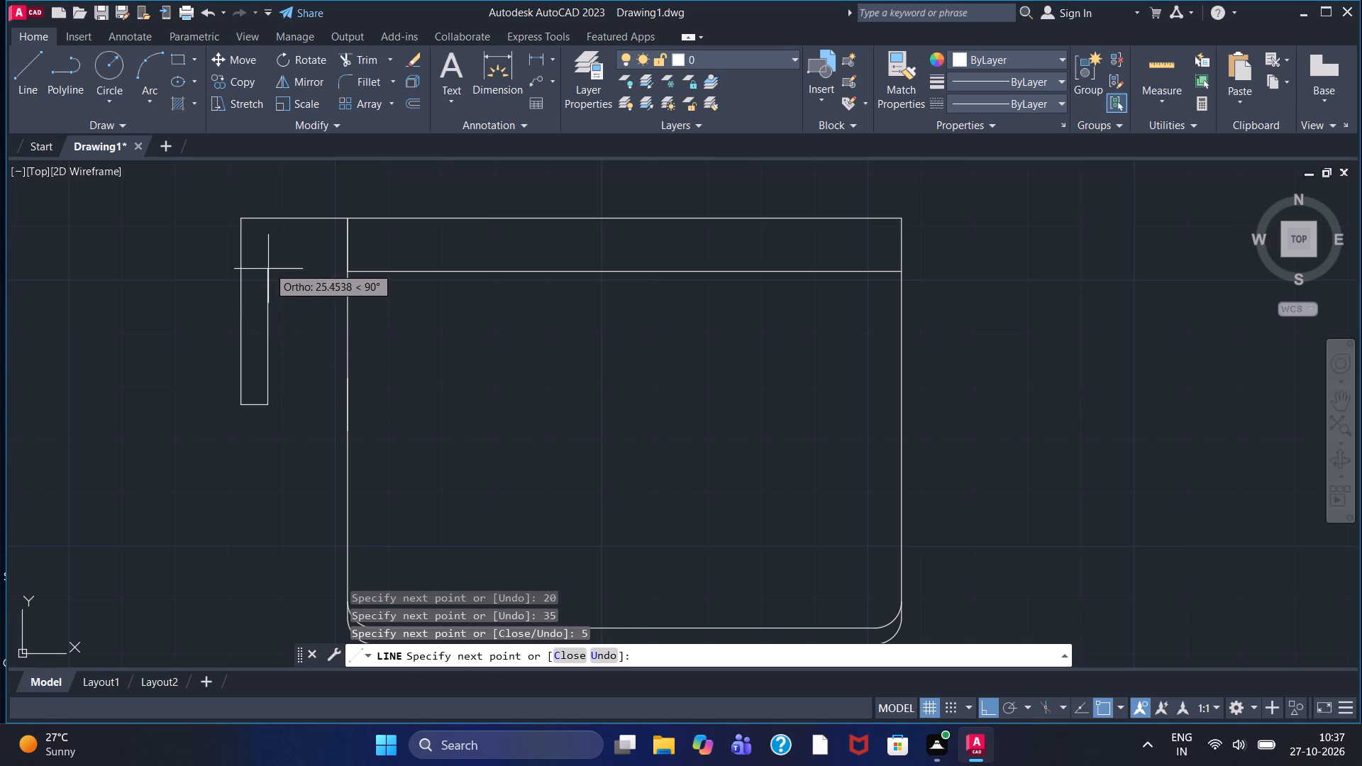
text(30)
key(Return)
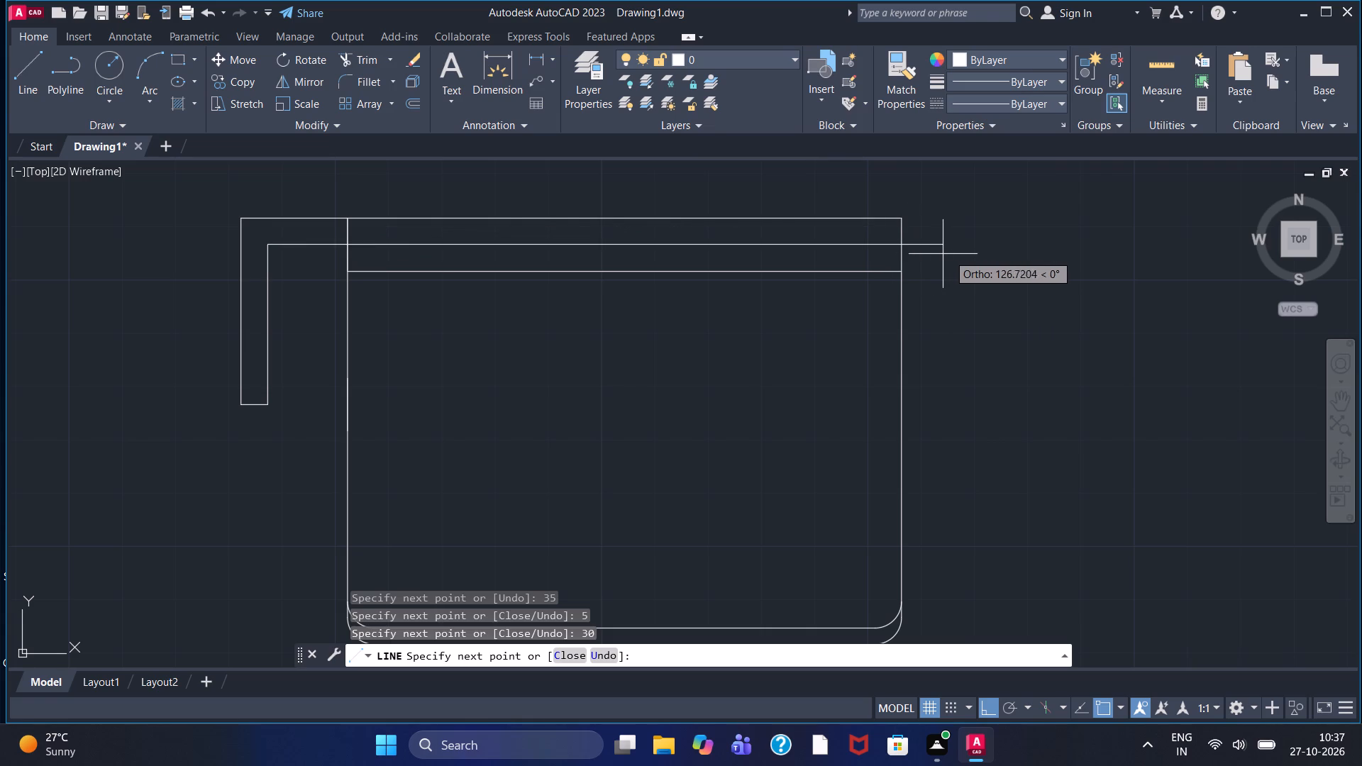
Continue the line 140 to the right across the rectangle and 35 down beyond its right edge, ending there.
text(14)
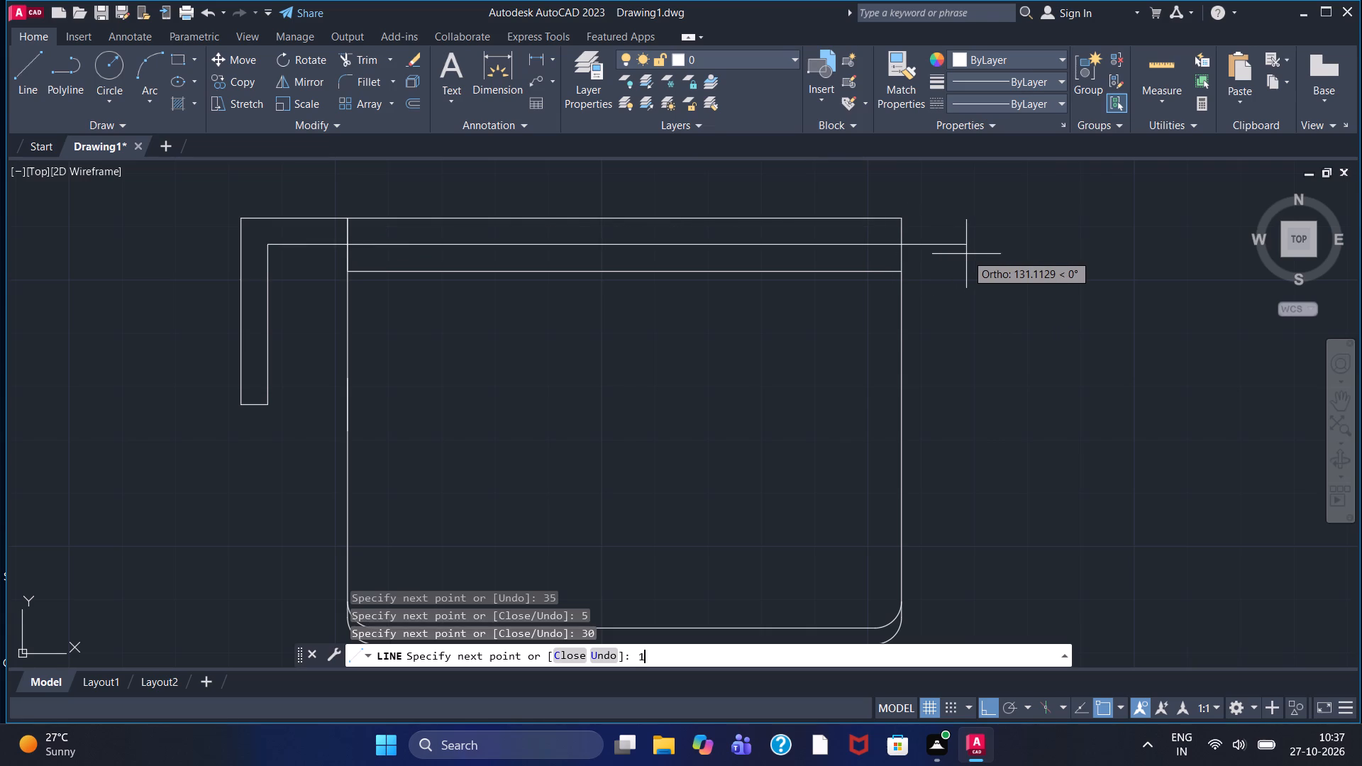
key(0)
key(Return)
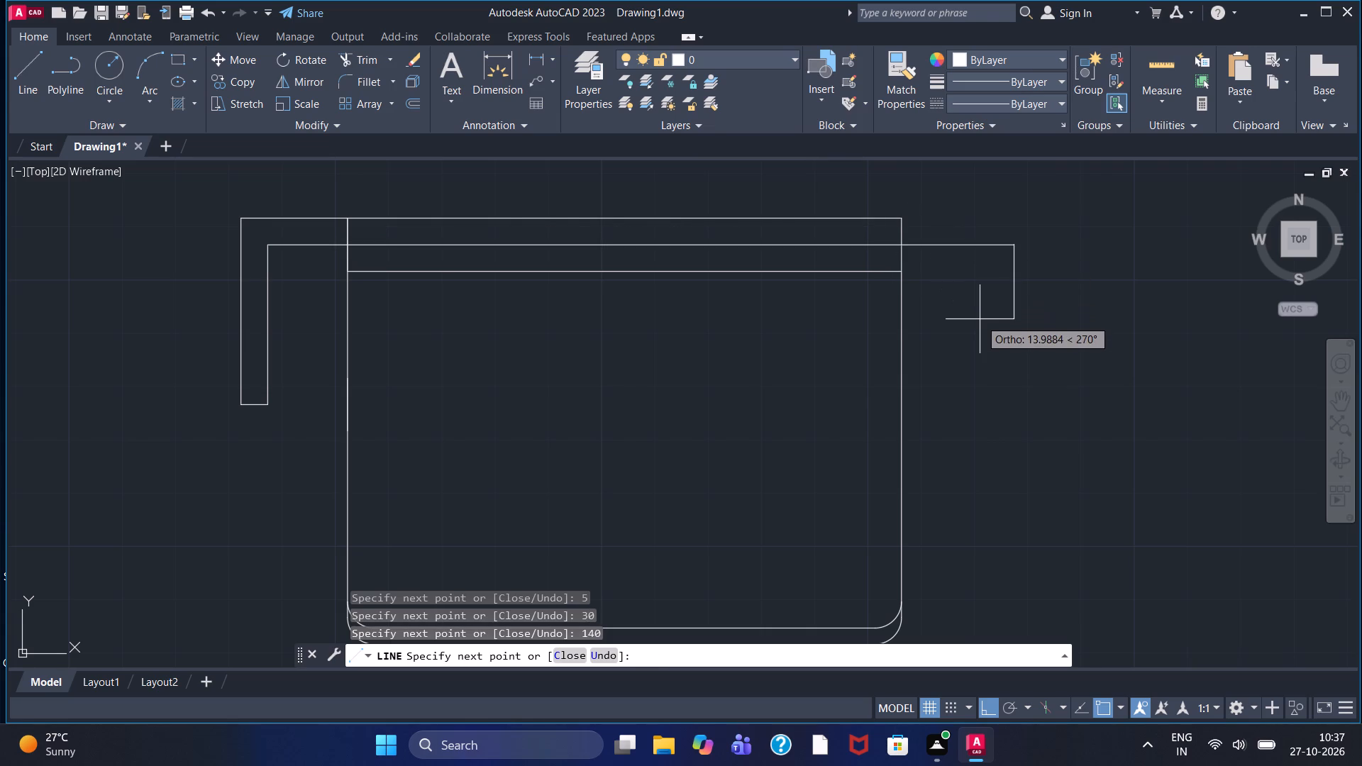
text(35)
key(Return)
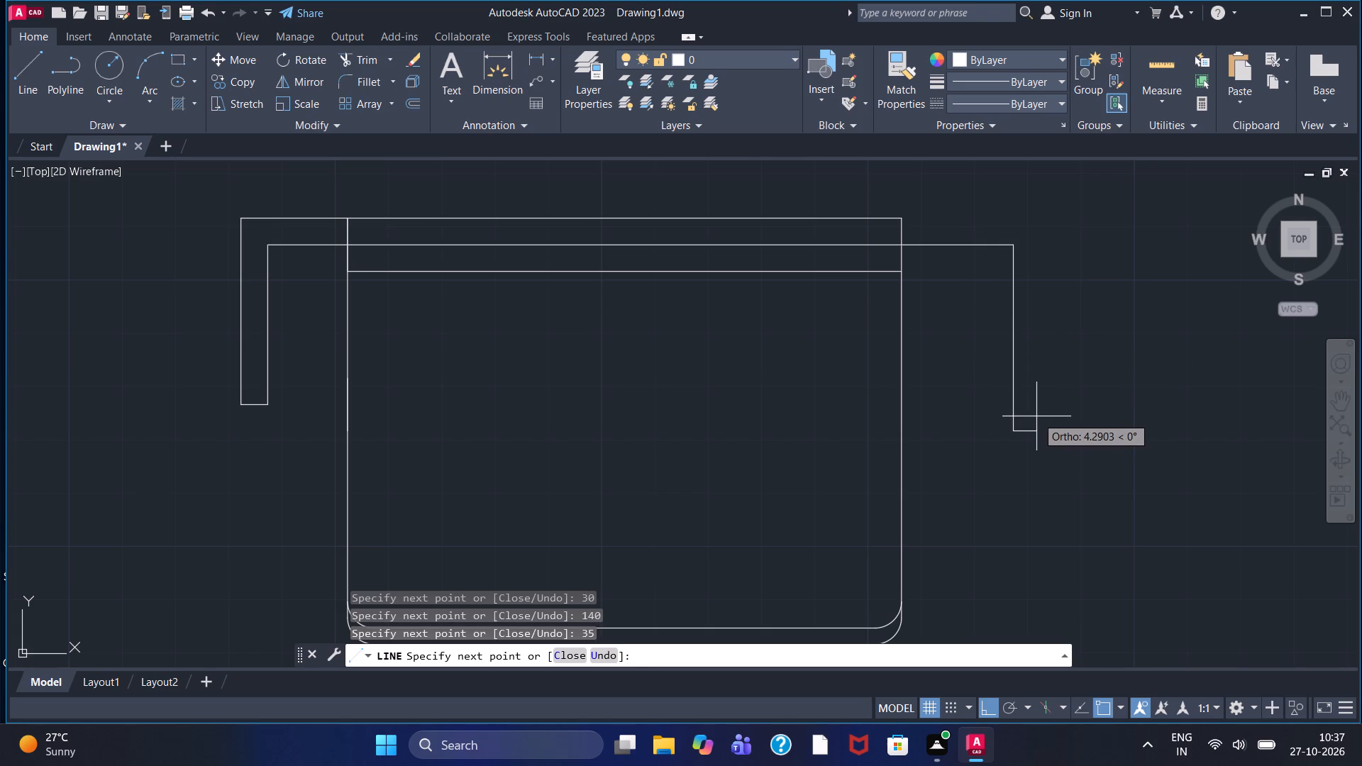
key(Escape)
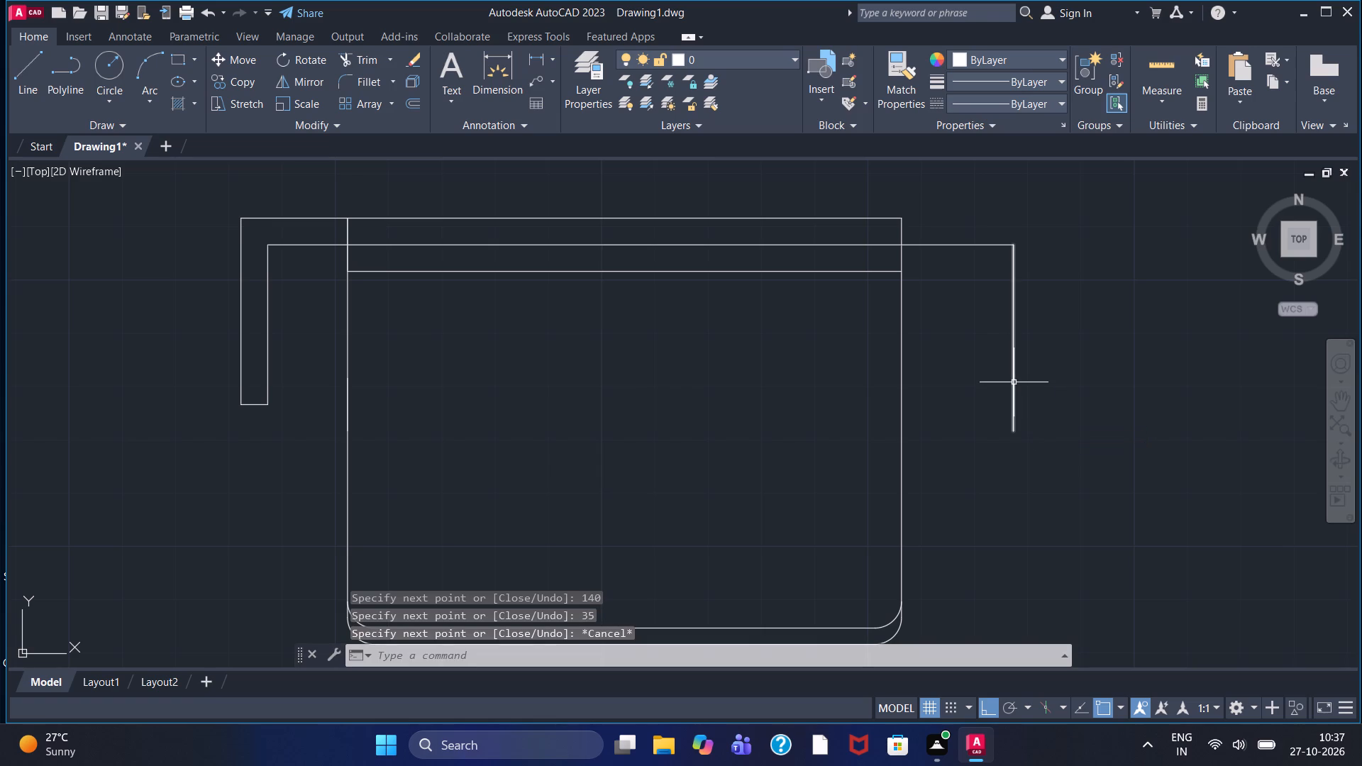
Delete the vertical line hanging from the outer end of the 140-long bracket line, beyond the rectangle's right edge.
click(1014, 382)
key(Delete)
From the 140-long line's right end, draw connected lines 30 down, 5 right, 35 up and across to the rectangle's upper-right corner.
click(16, 79)
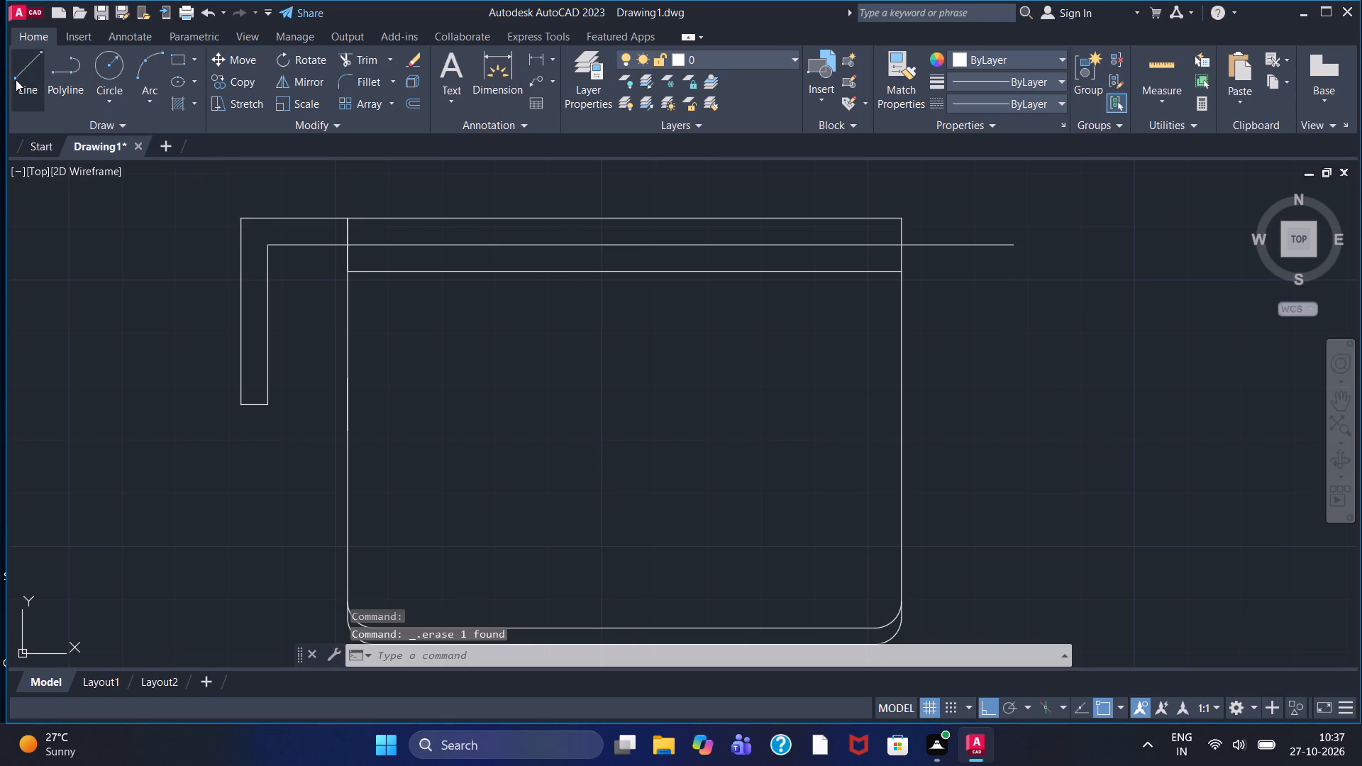
click(1012, 243)
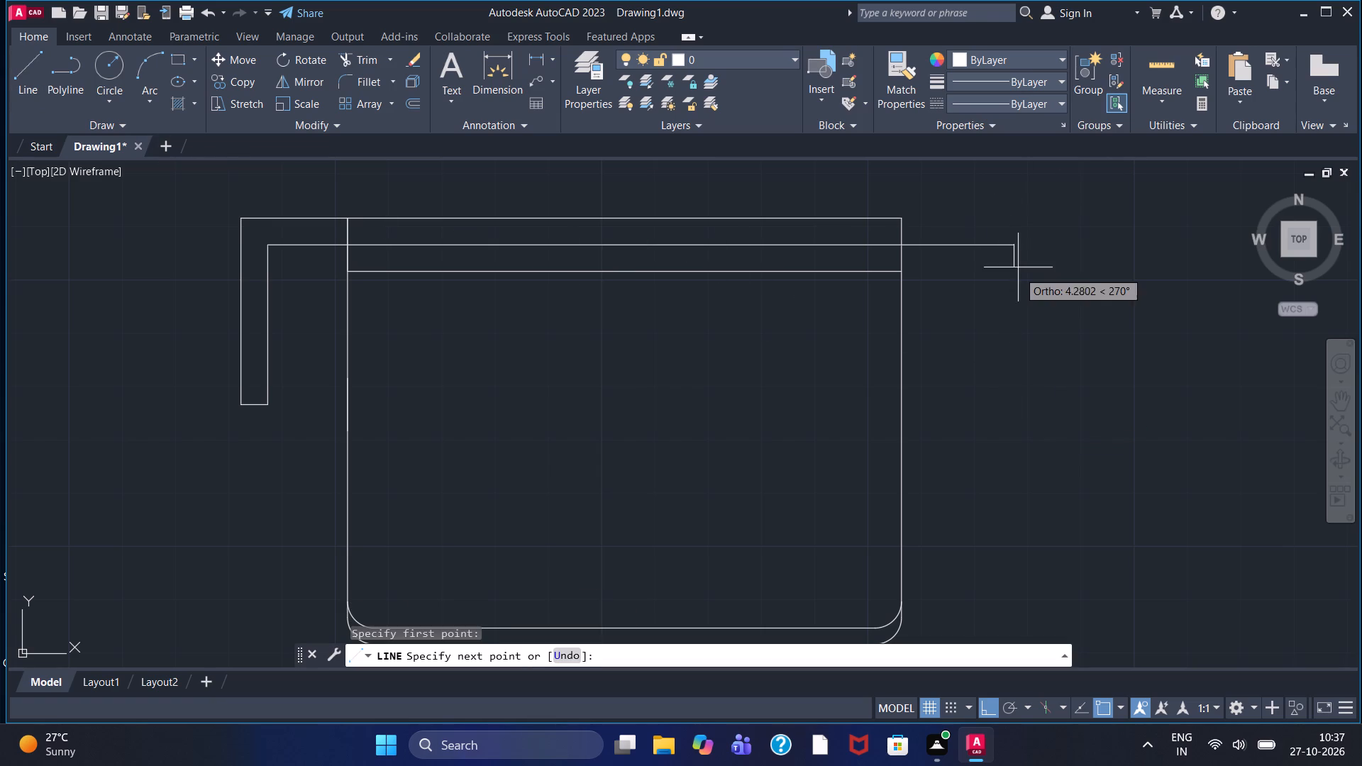
text(30)
key(Return)
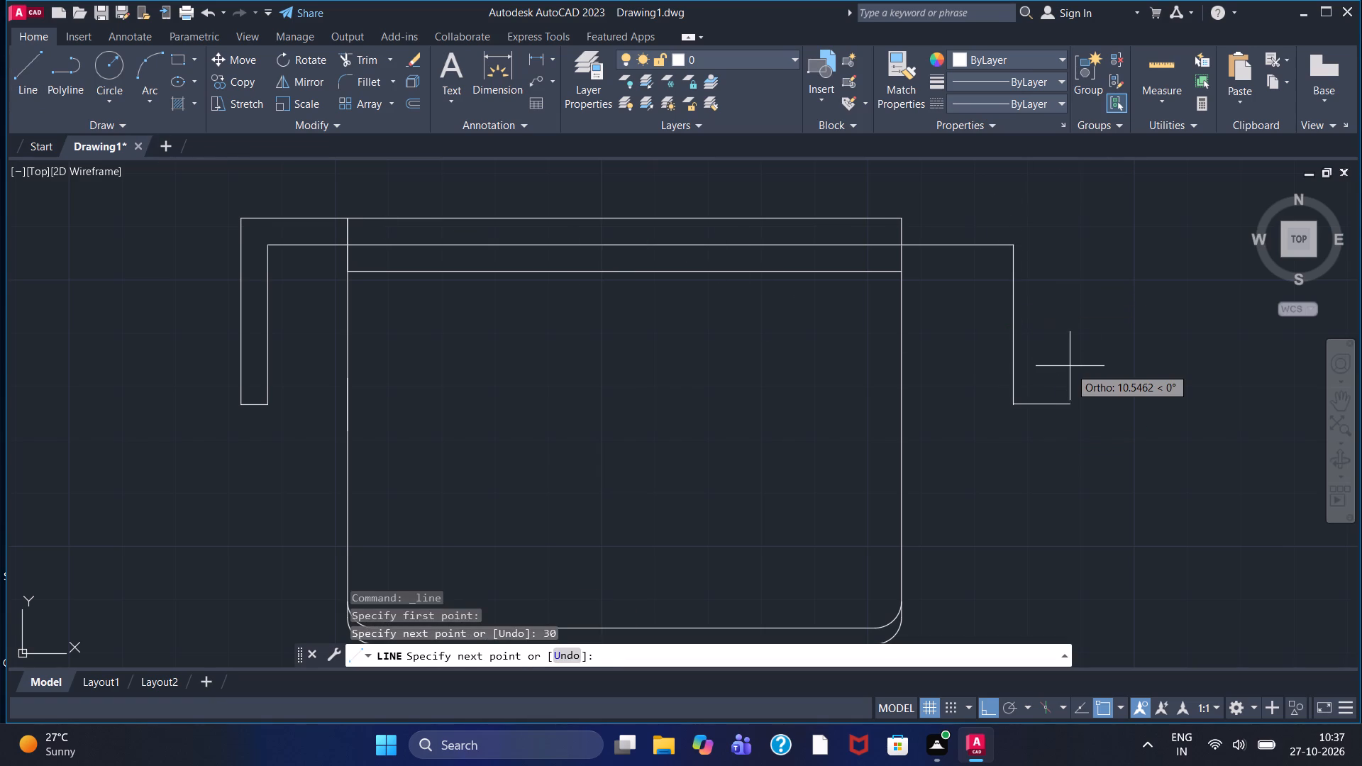
key(5)
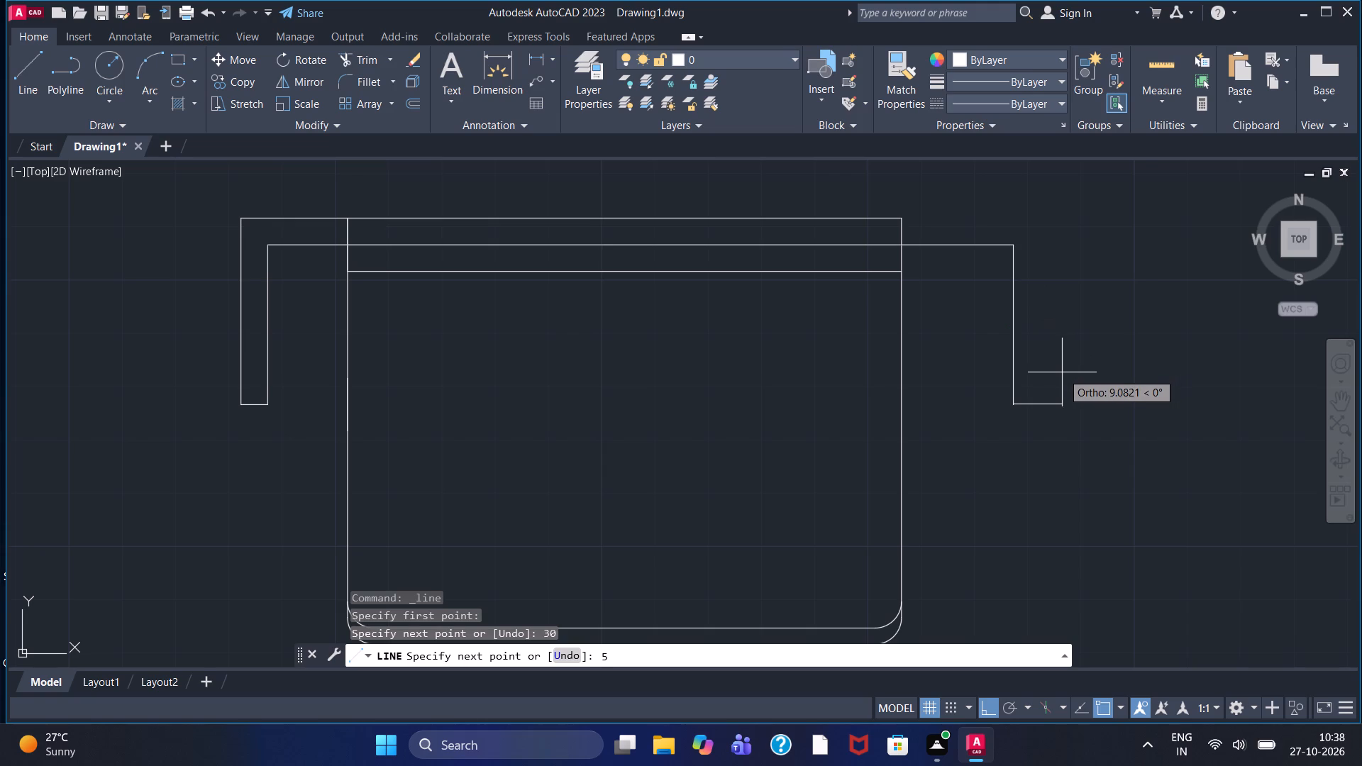
key(Return)
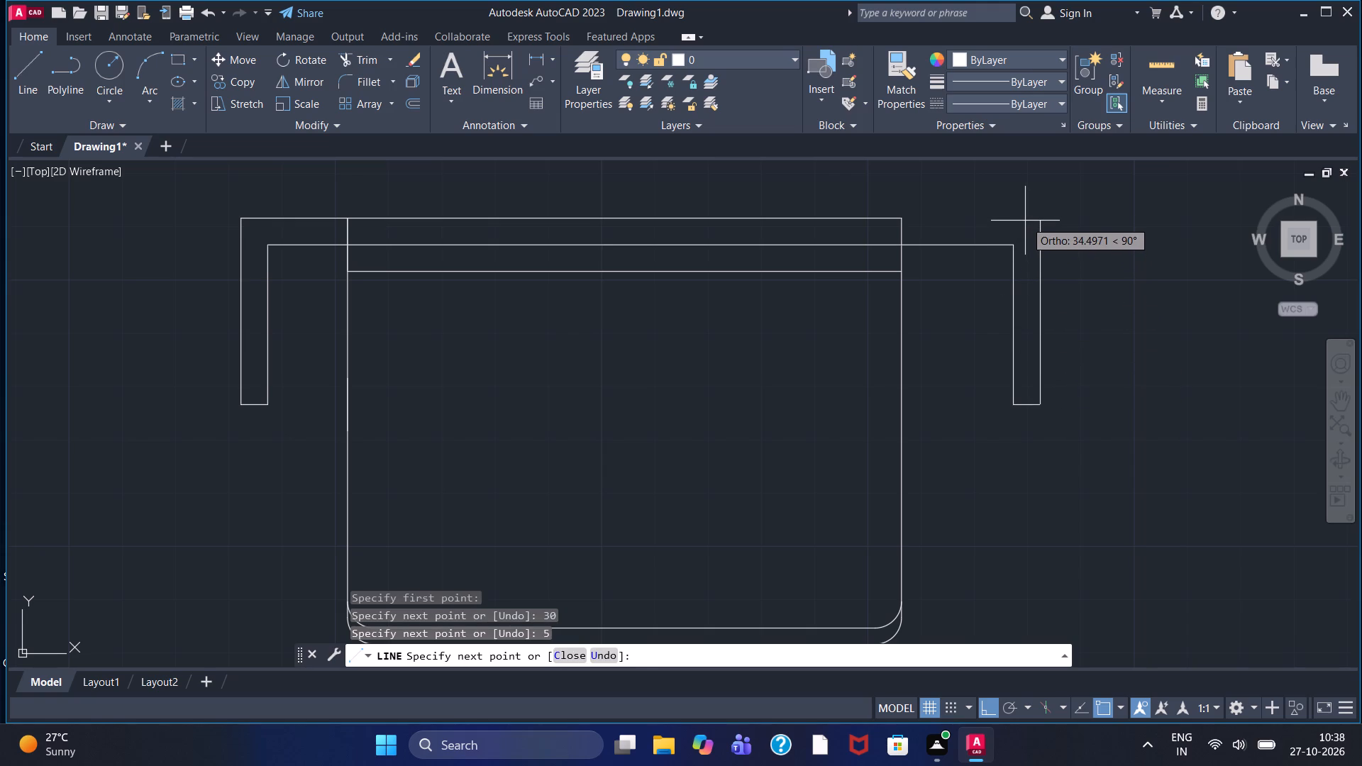
text(35)
key(Return)
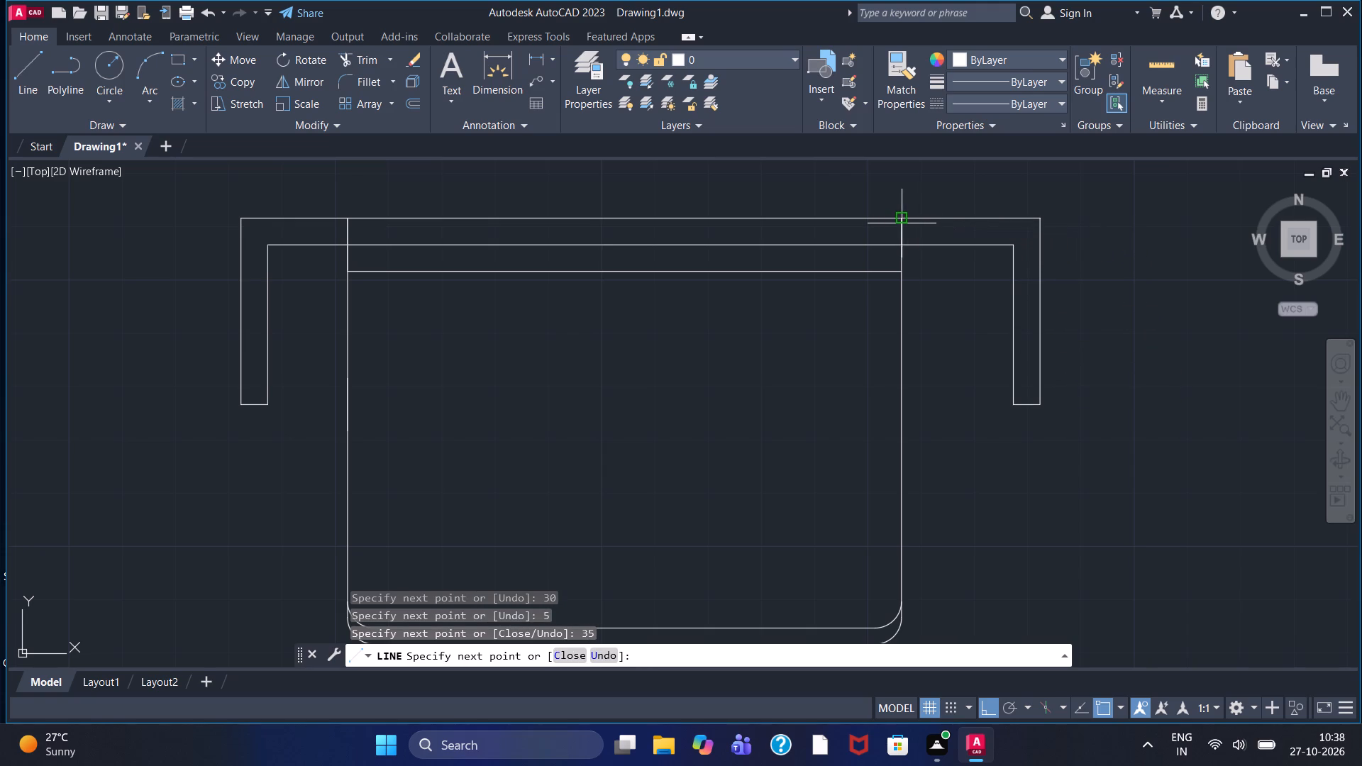
click(901, 223)
key(Escape)
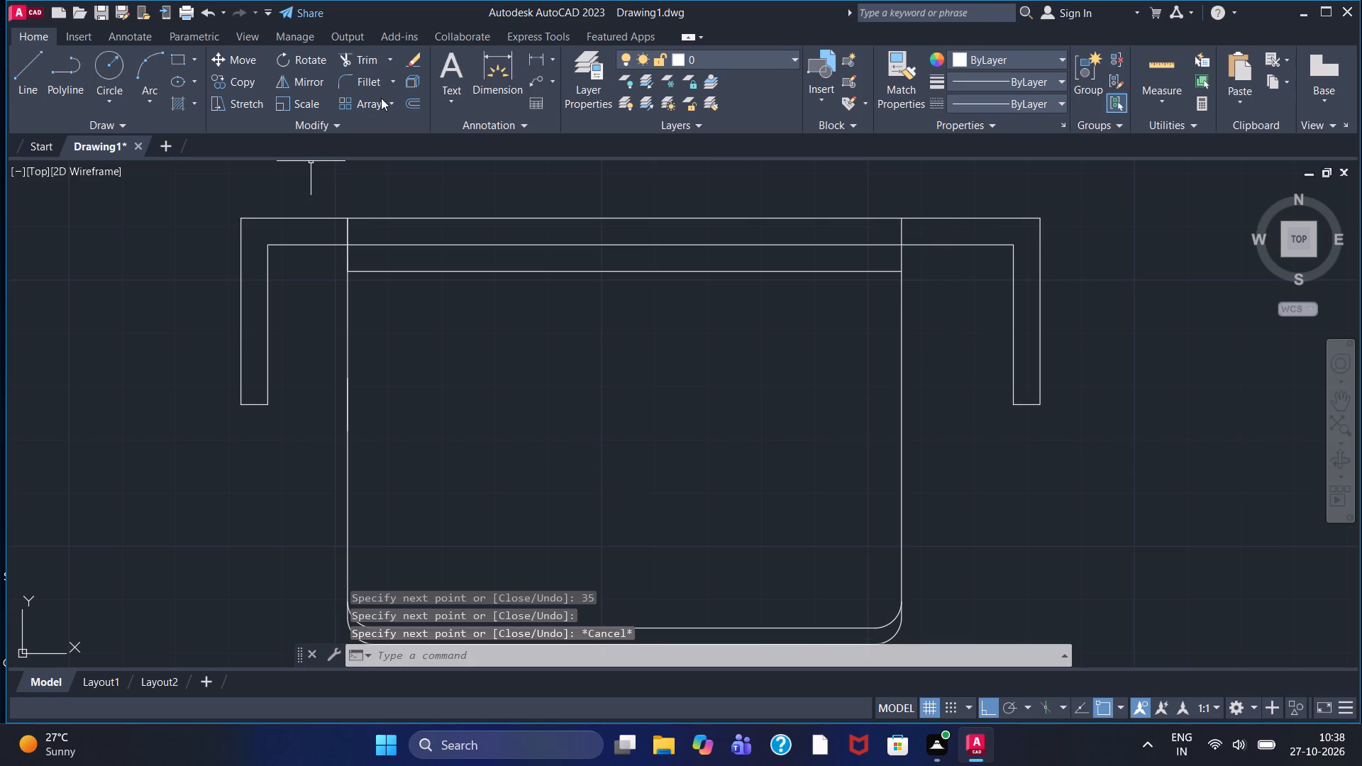
Fillet the outer and inner upper-right corners of the bracket profile with radius 5.
click(369, 84)
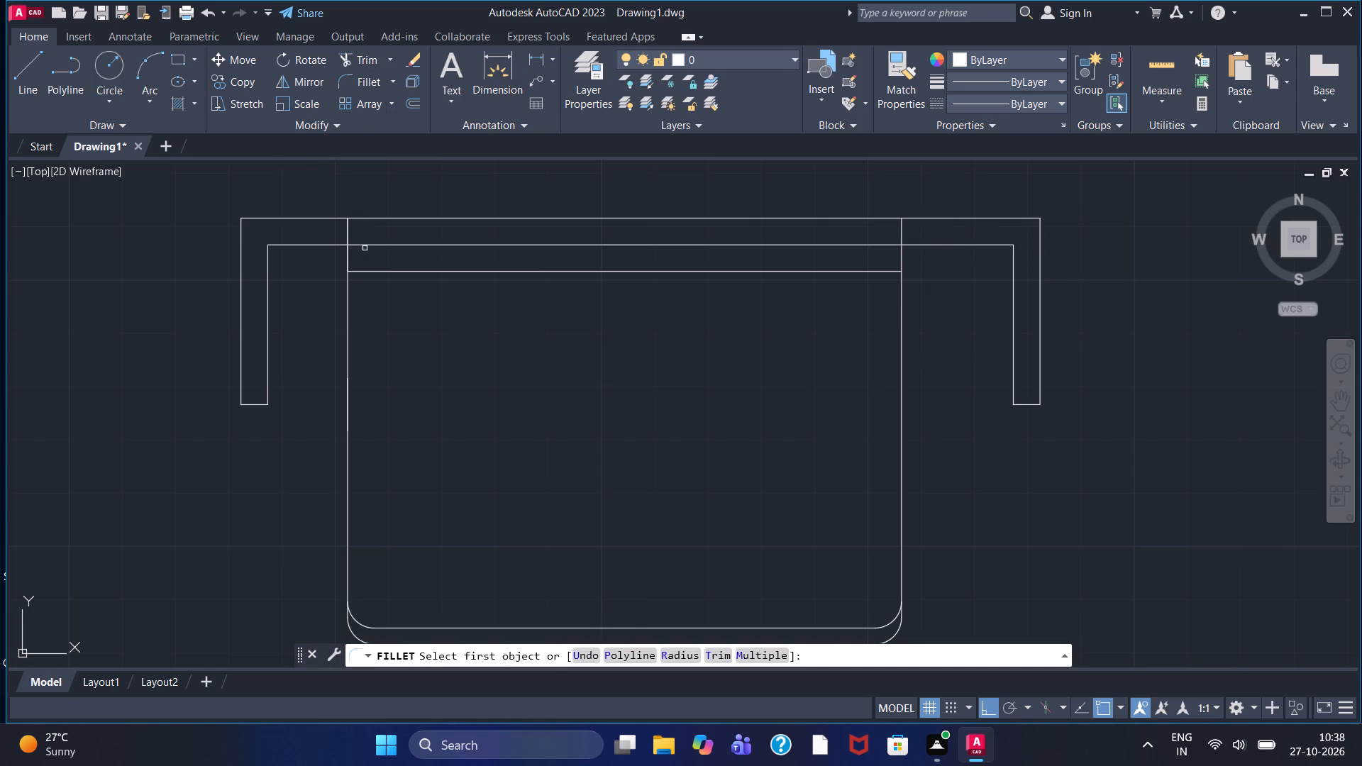
click(691, 655)
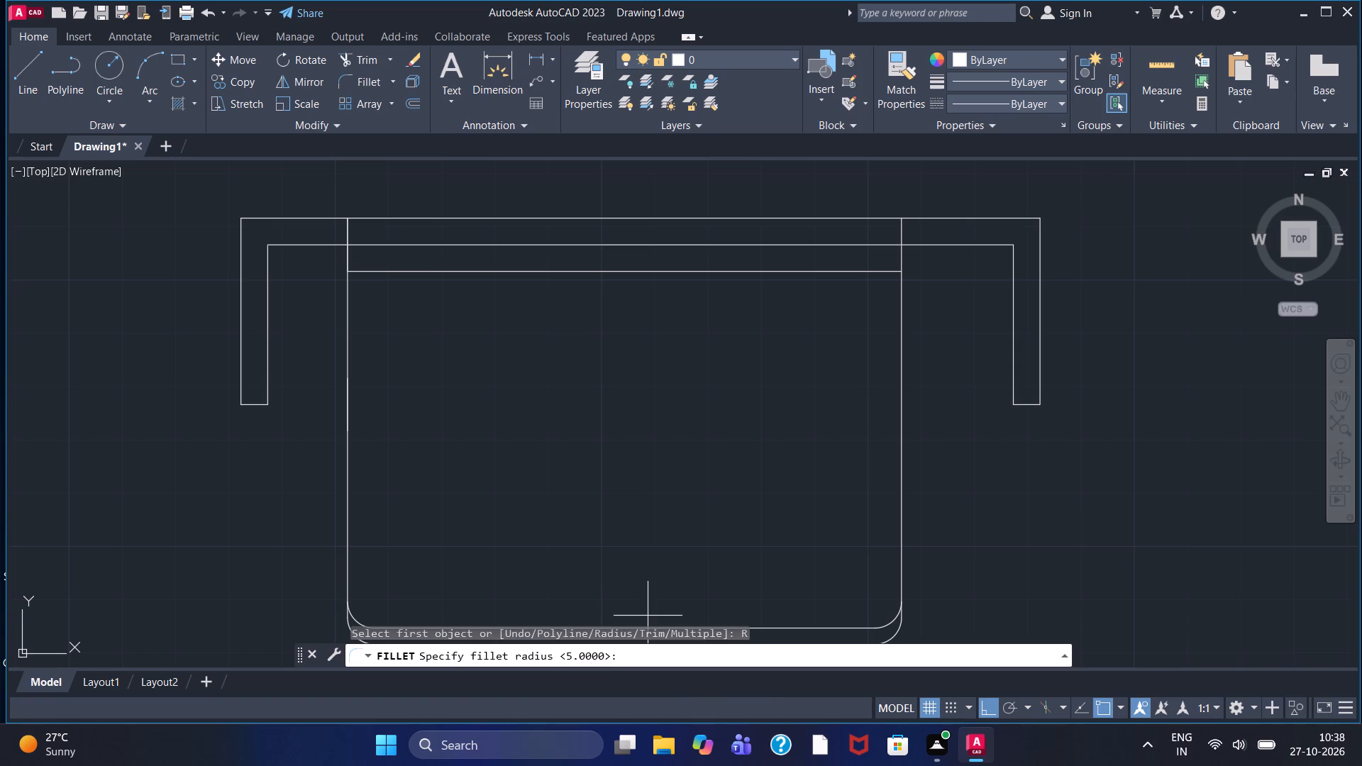
key(5)
key(Return)
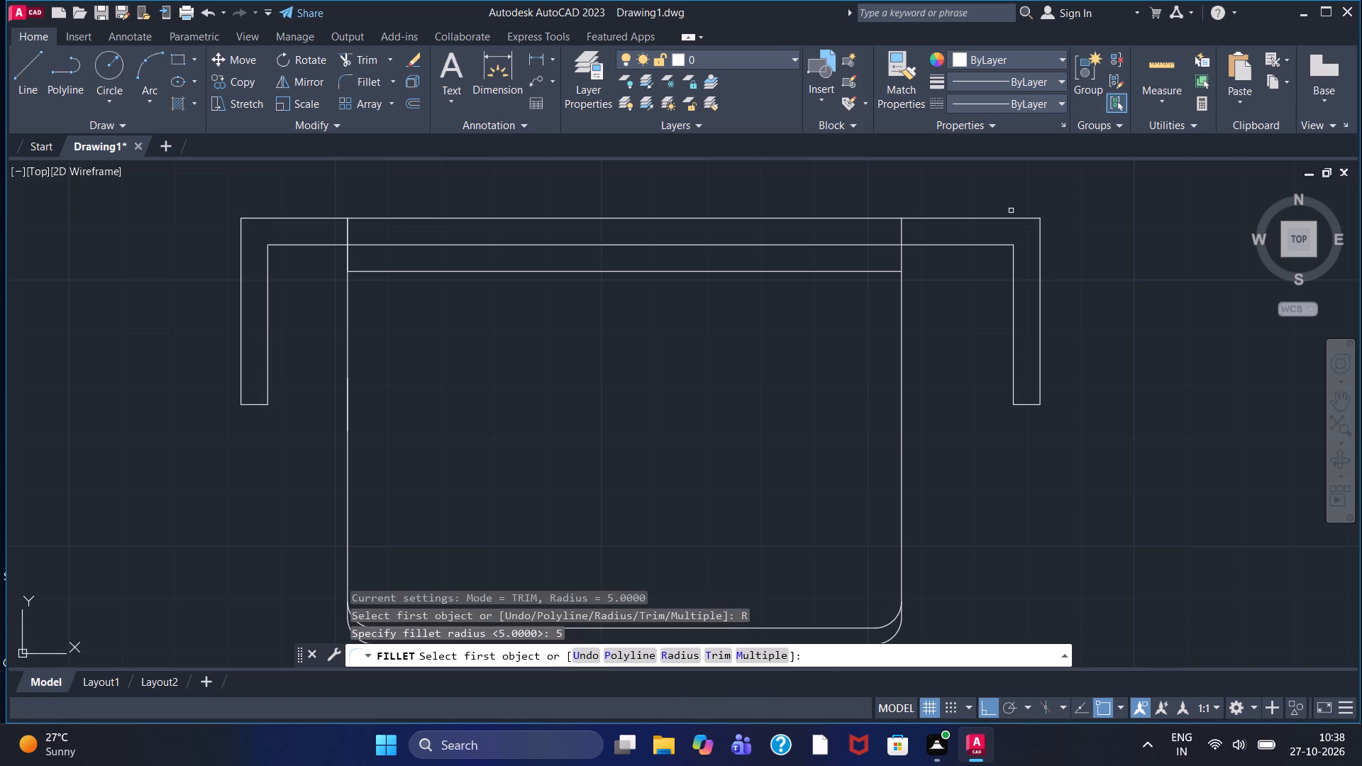
click(1019, 219)
click(1041, 245)
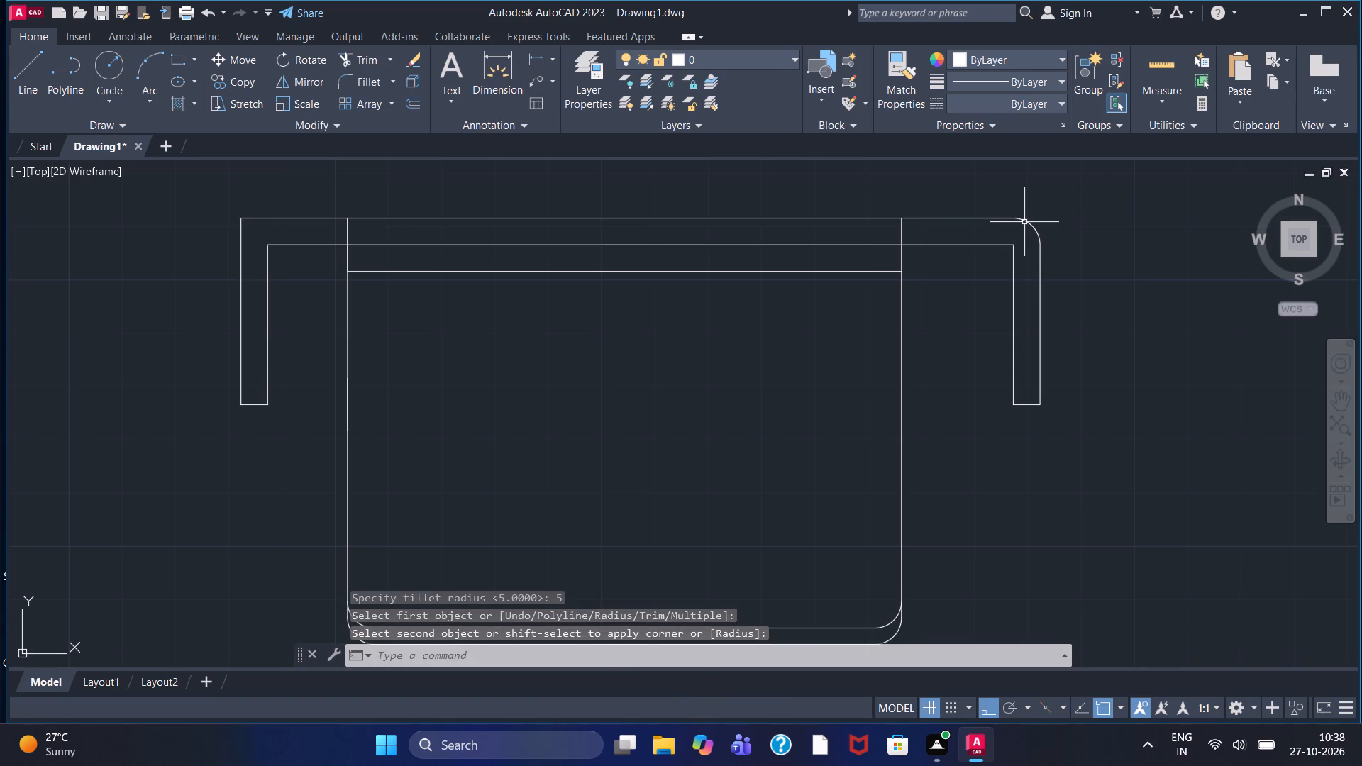
right_click(1024, 222)
click(1044, 233)
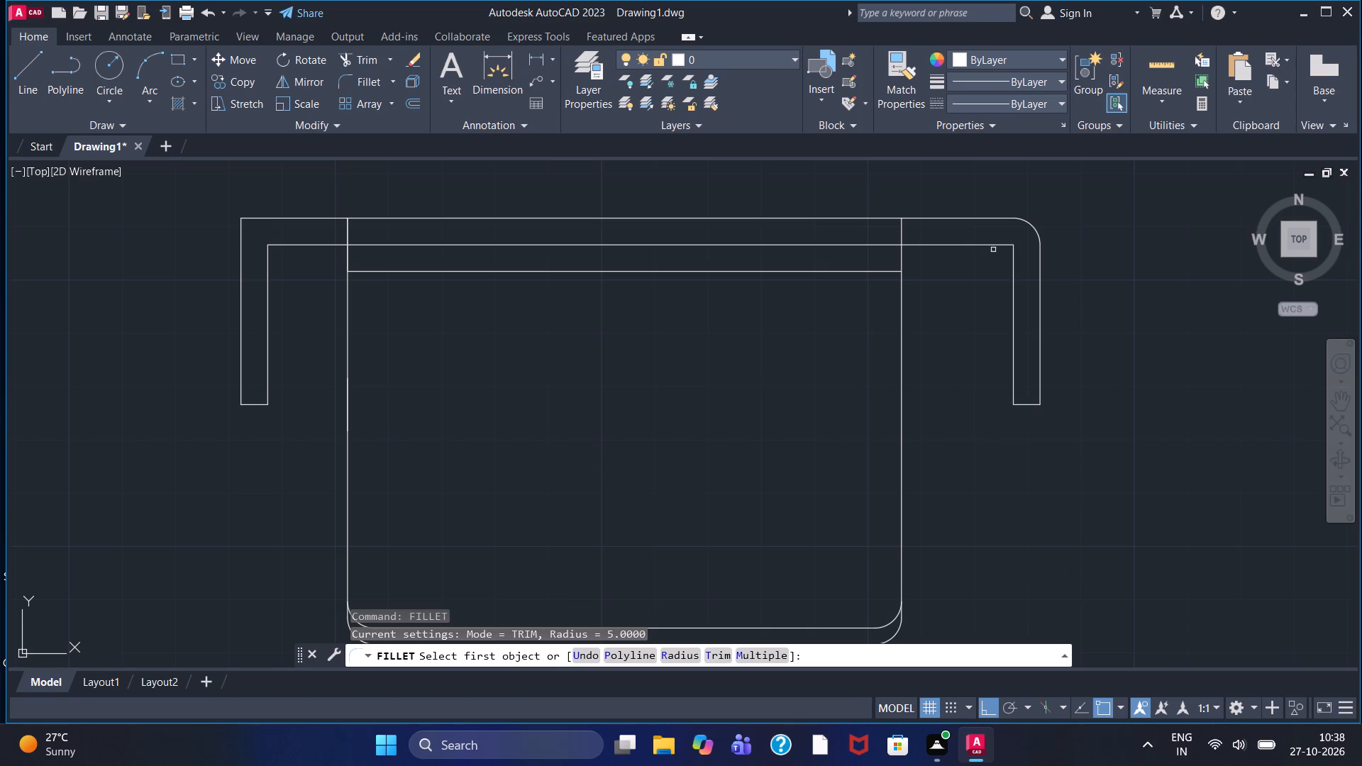
click(994, 245)
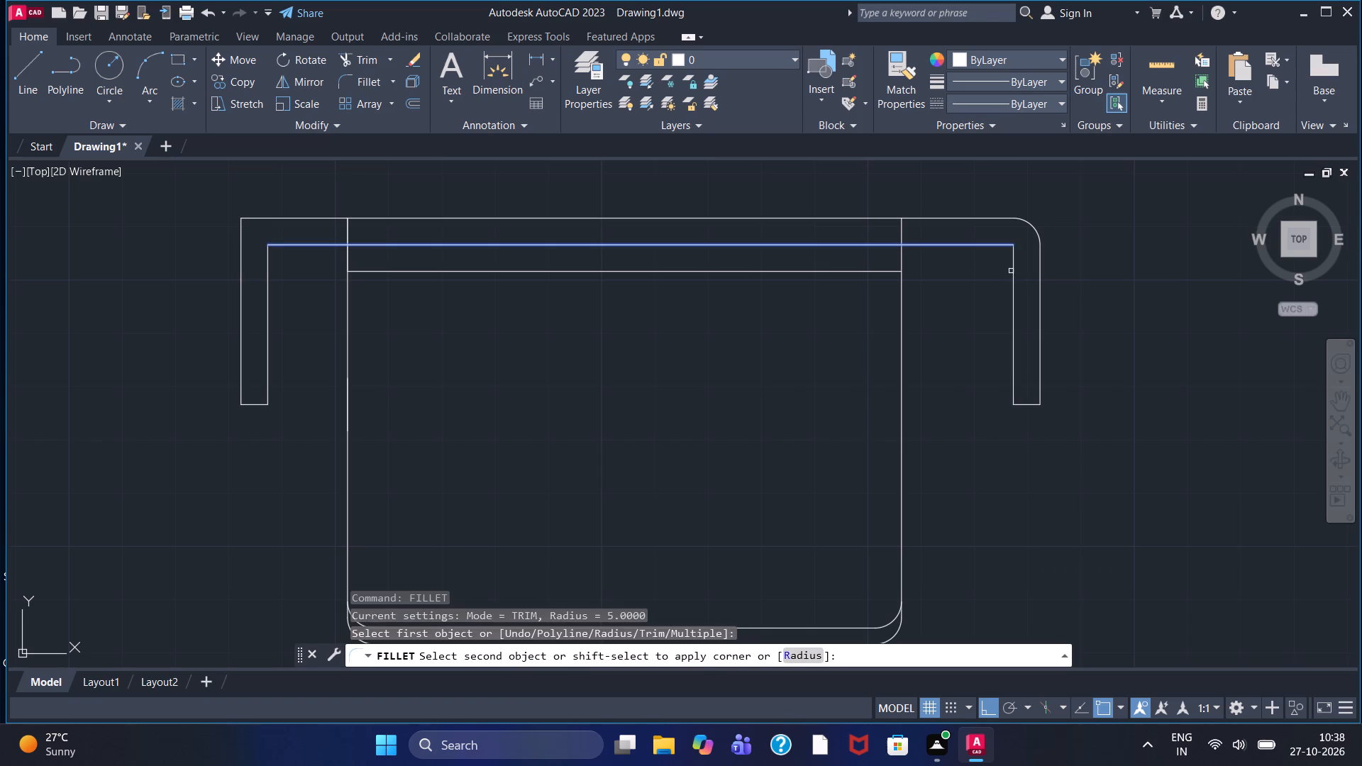
click(1012, 275)
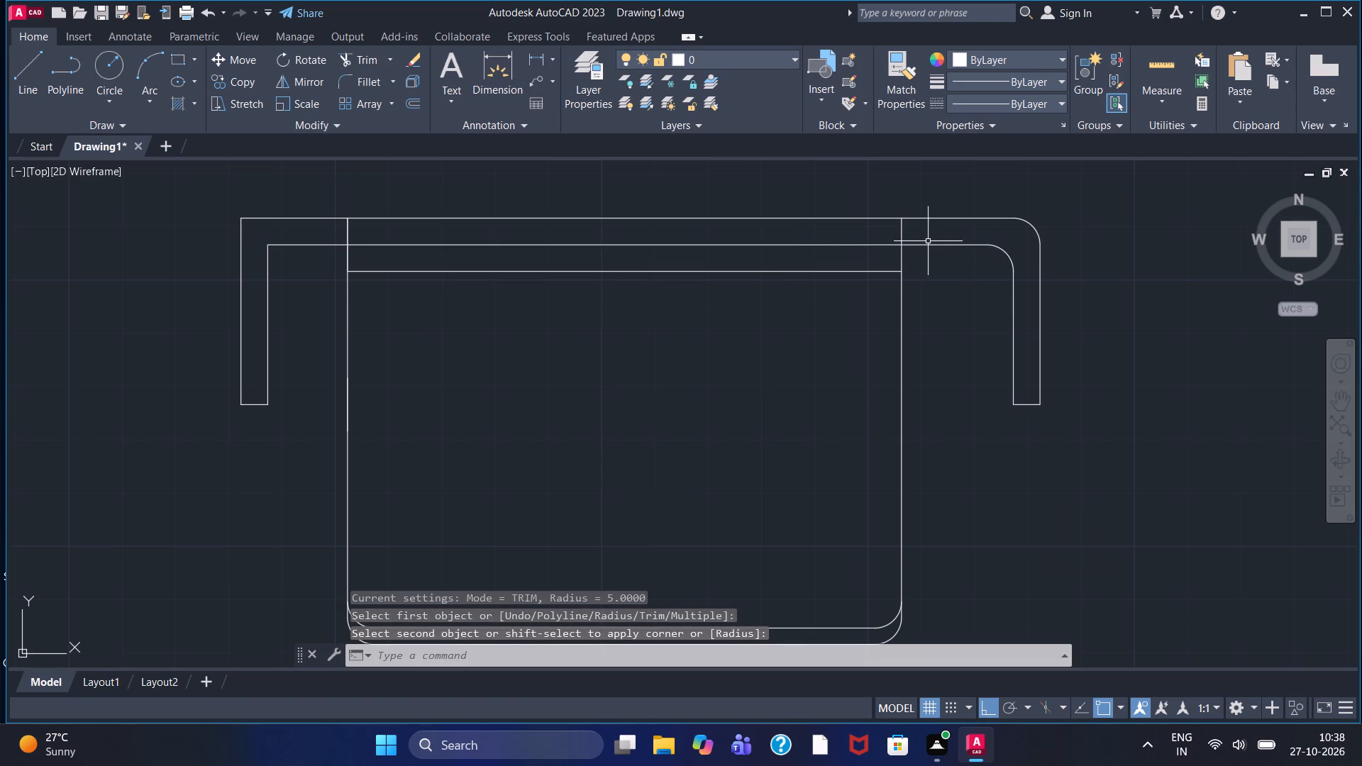
Fillet the outer and inner upper-left corners of the bracket profile with the same radius of 5.
right_click(1005, 248)
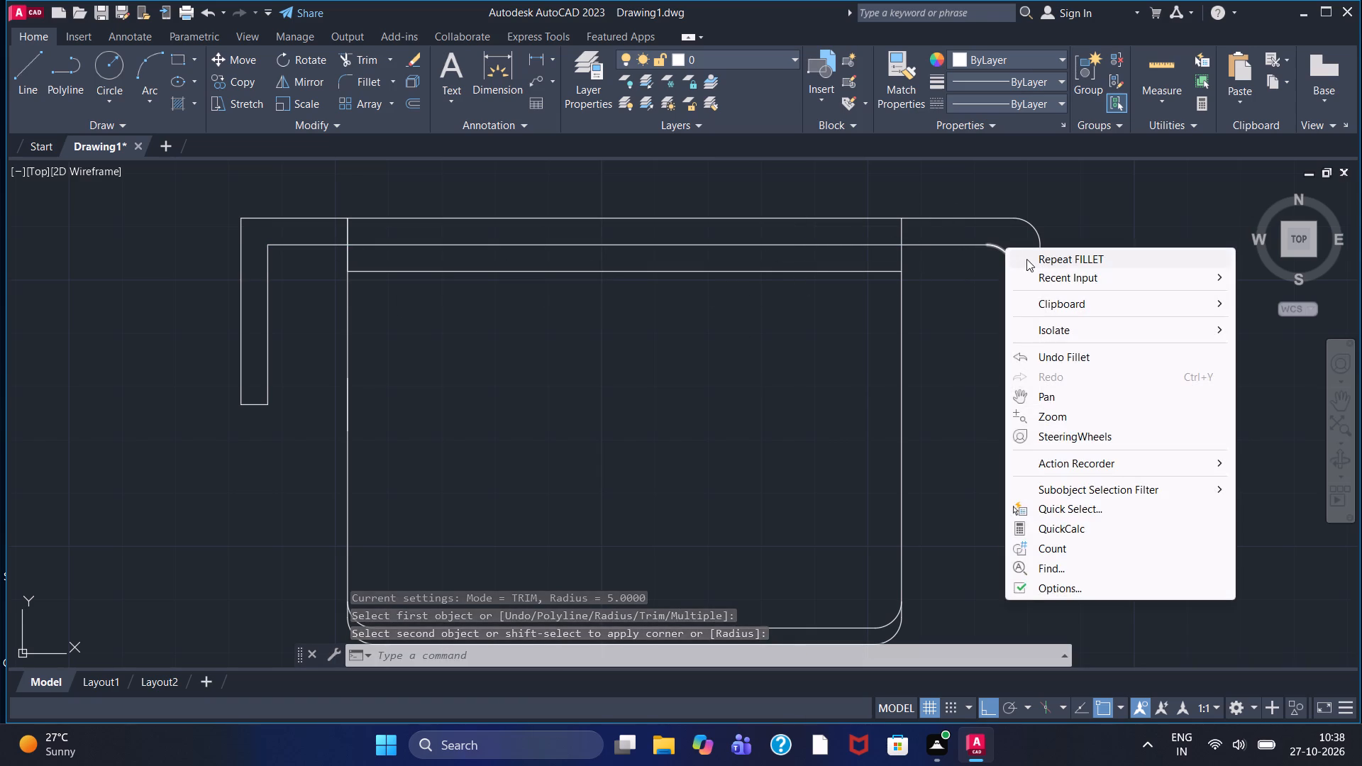
click(1029, 259)
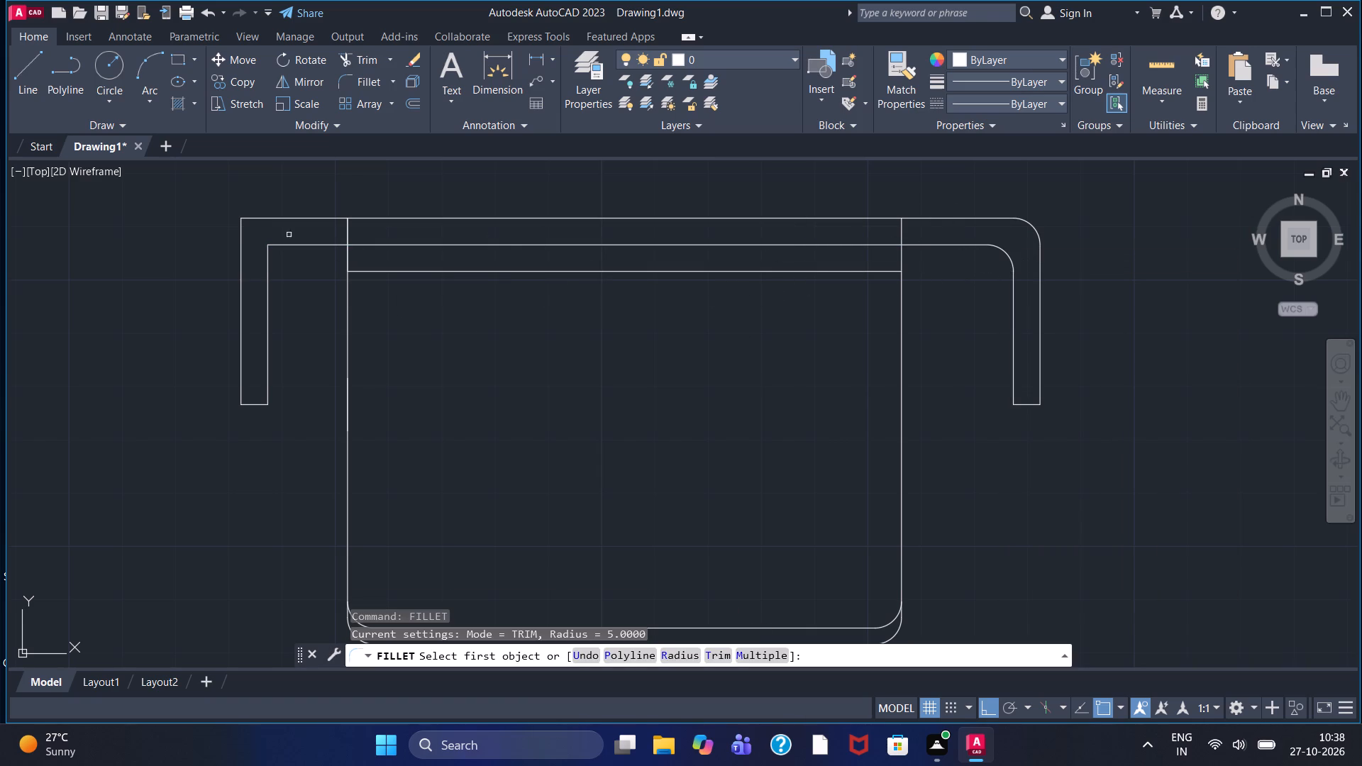
click(241, 235)
click(257, 218)
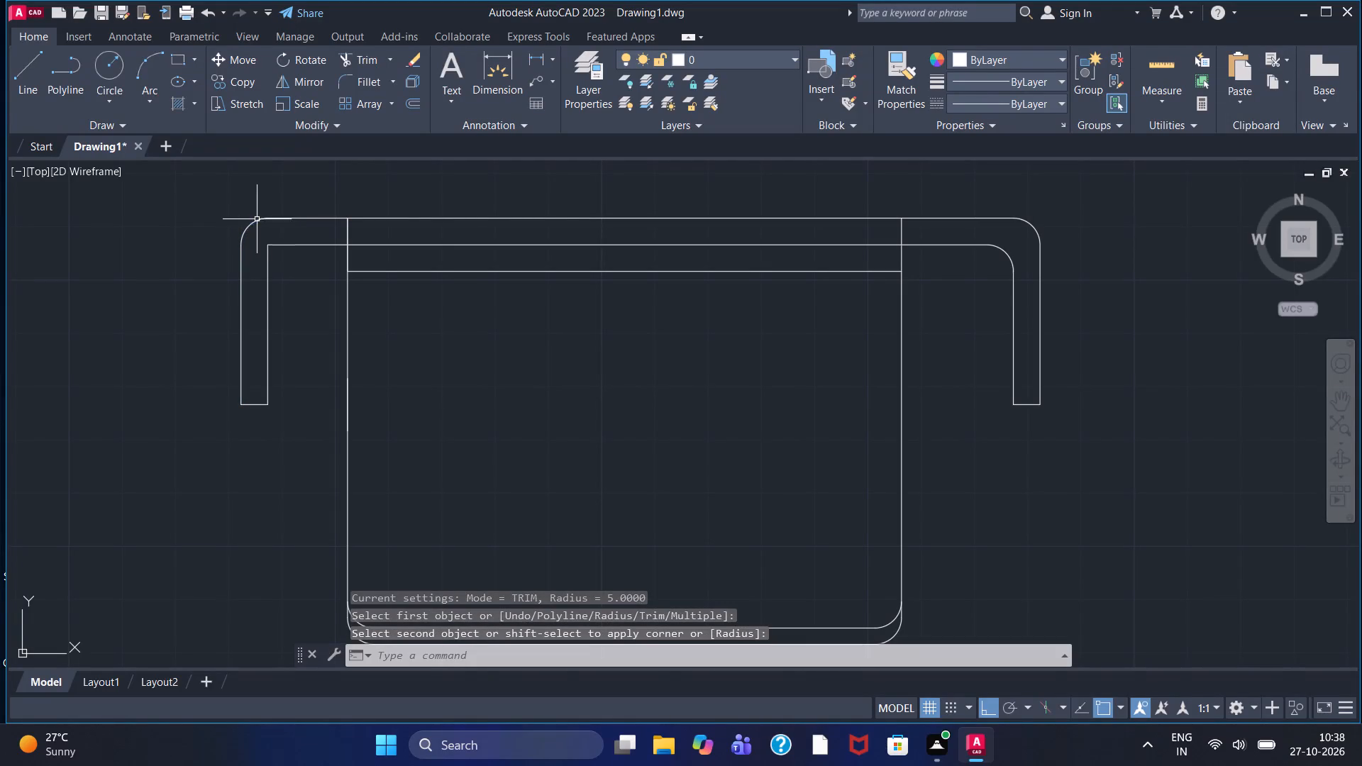
right_click(251, 223)
click(281, 233)
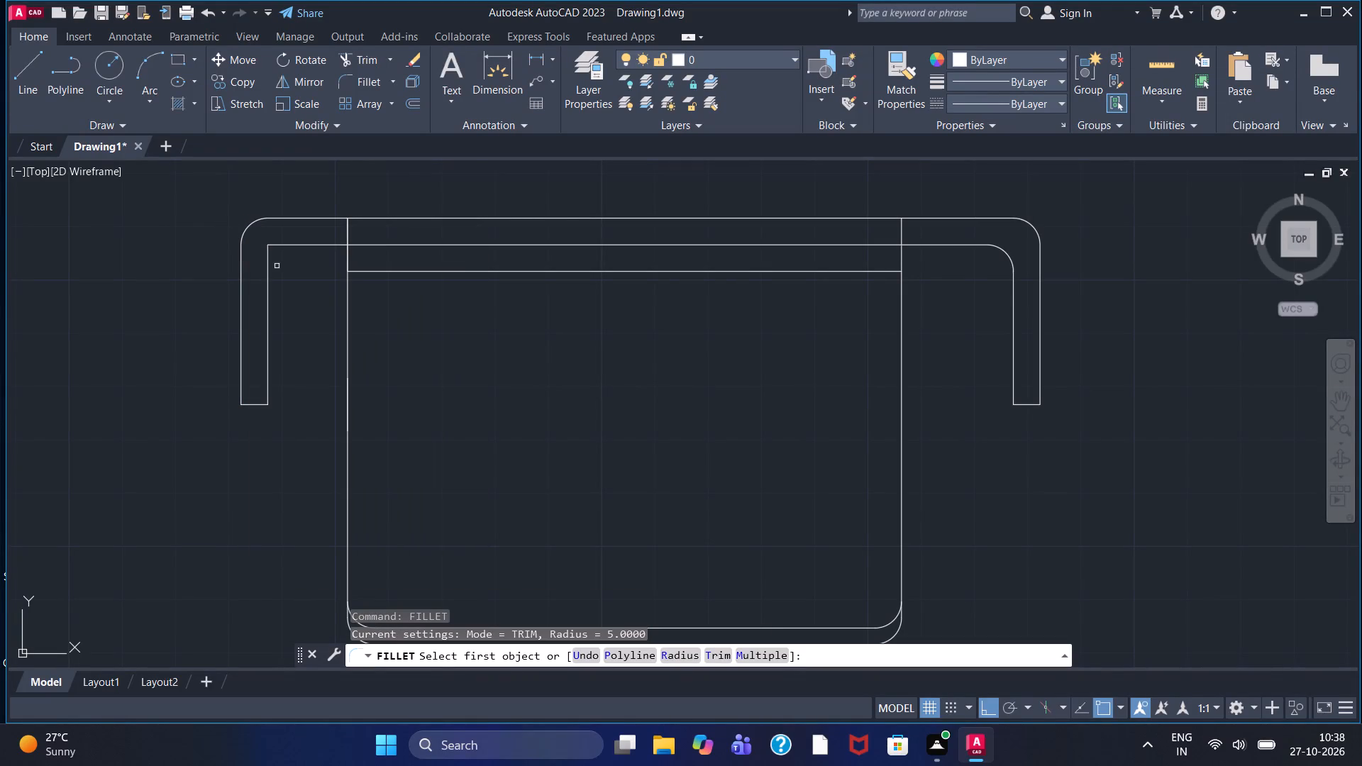
click(267, 265)
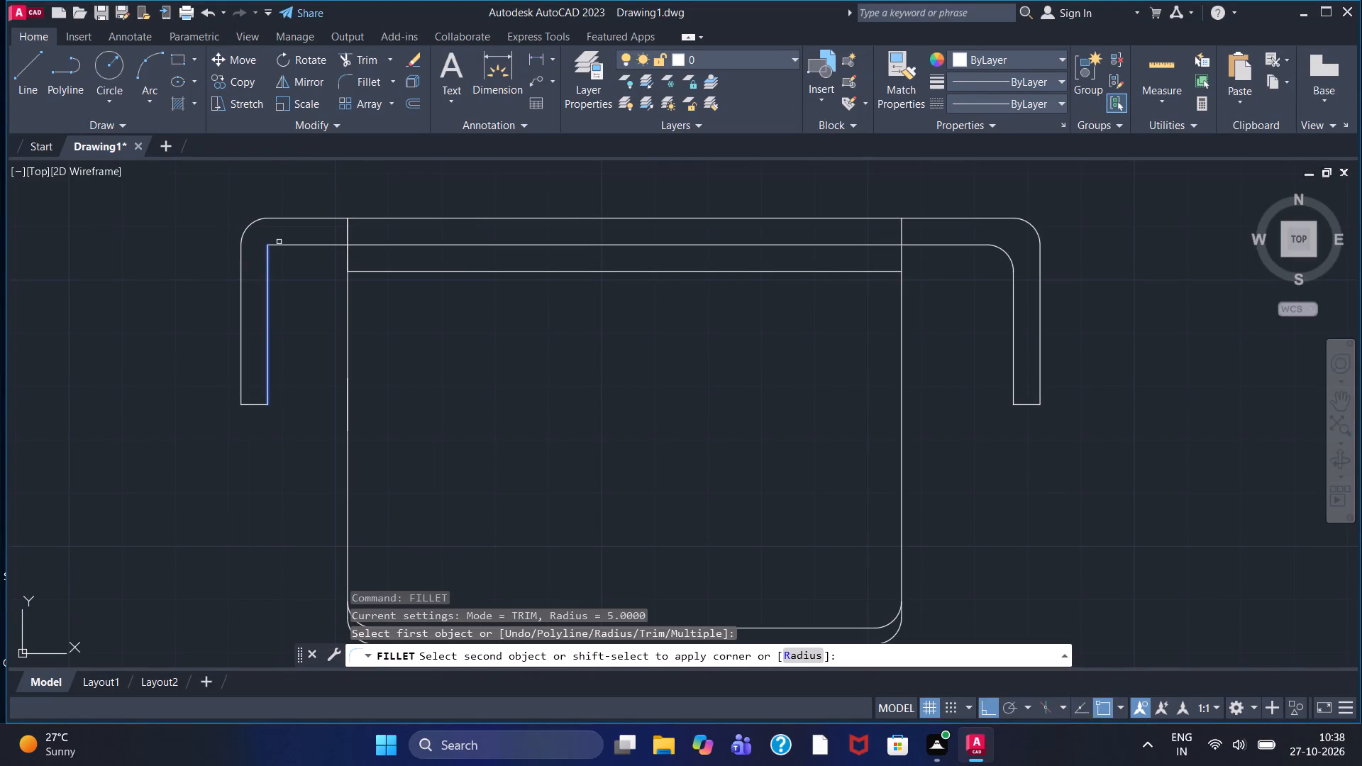
click(281, 246)
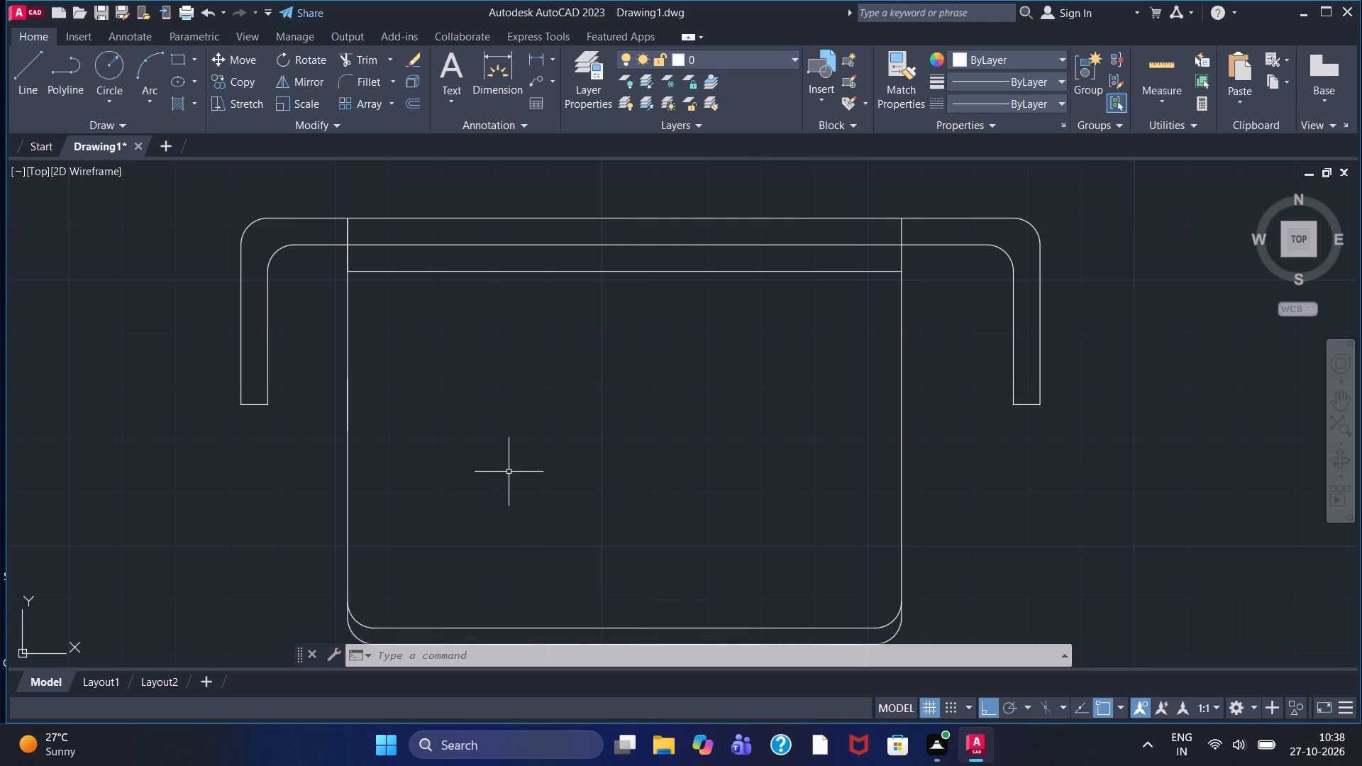
Draw a horizontal line about 106 long from the lower end of the short line on the rectangle's left edge to just past its right edge.
click(26, 74)
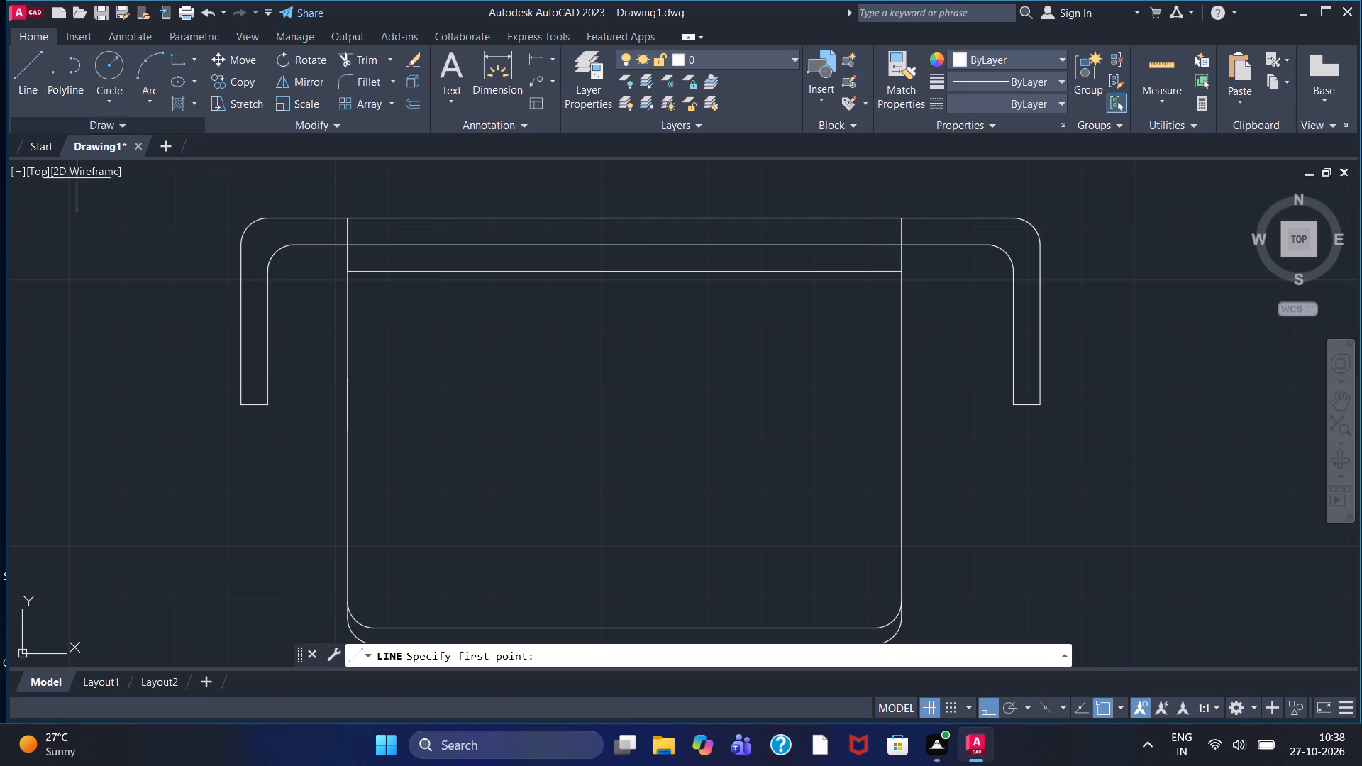
click(347, 433)
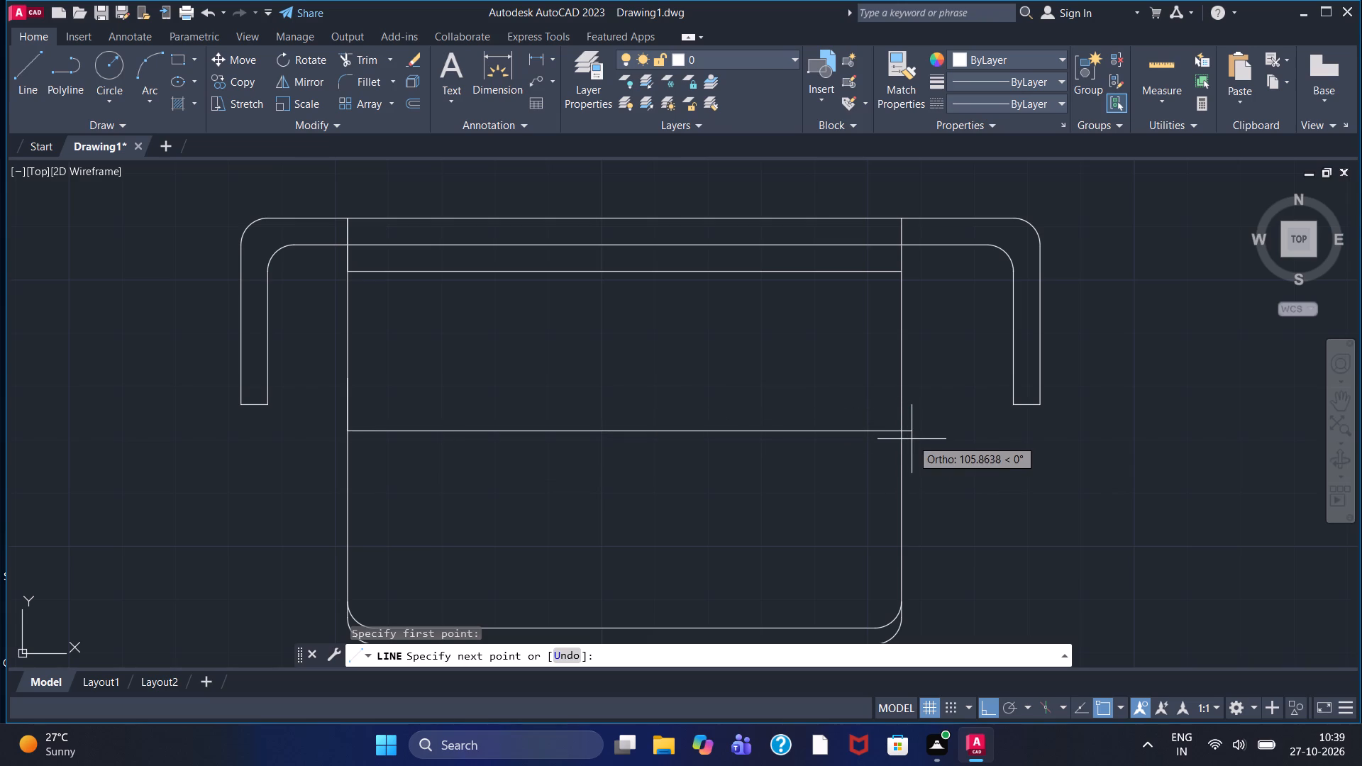
click(912, 439)
right_click(912, 439)
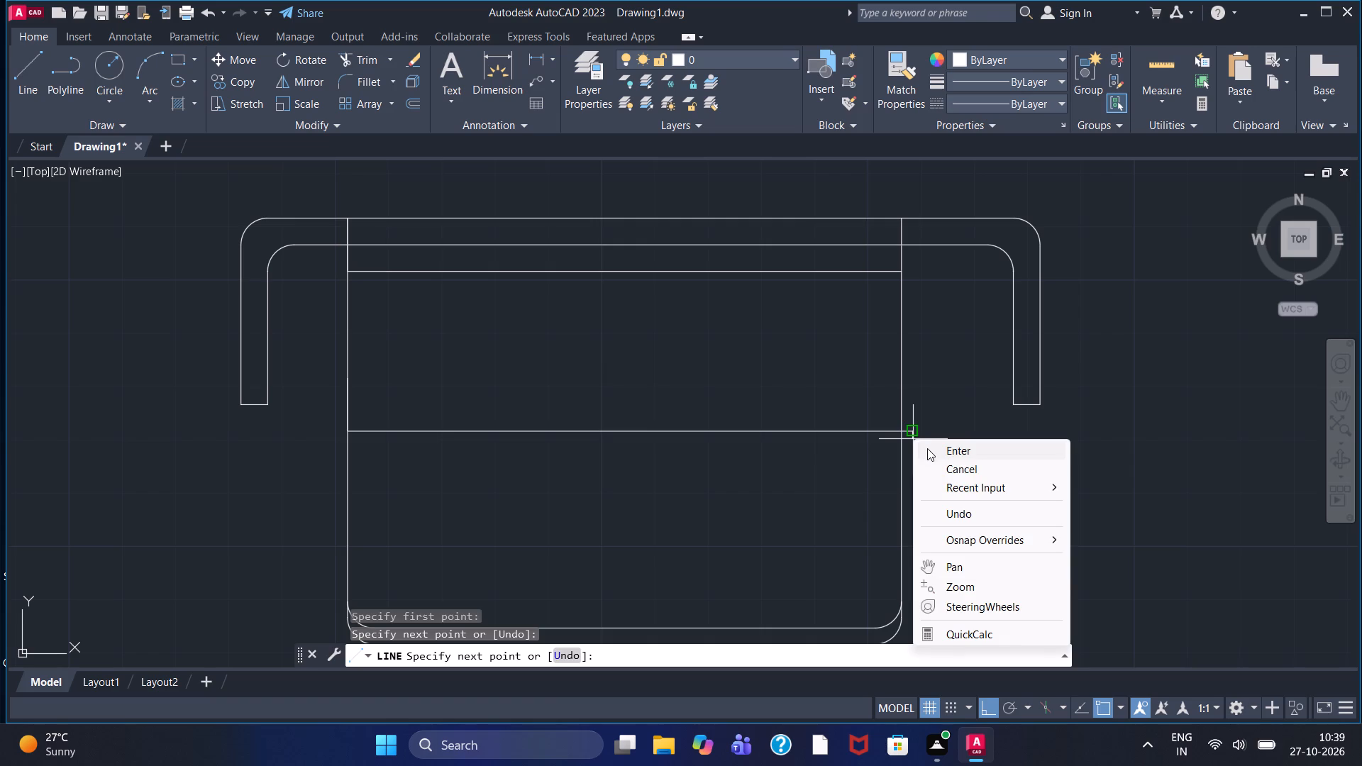
click(929, 448)
Draw a vertical line from the midpoint of the inner bottom line up to the inner horizontal line near the rectangle's top.
click(22, 81)
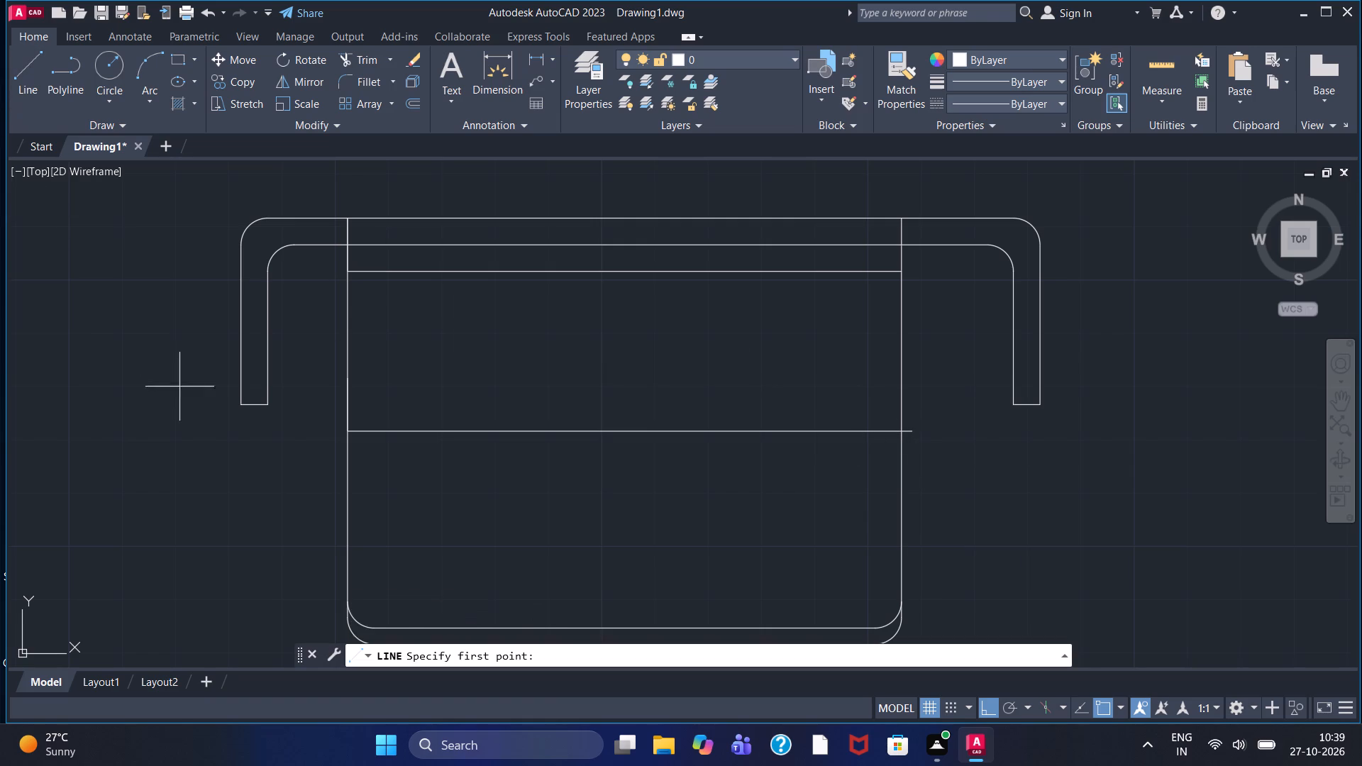
middle_drag(240, 446, 223, 343)
scroll(223, 343, up, 1)
scroll(567, 478, down, 1)
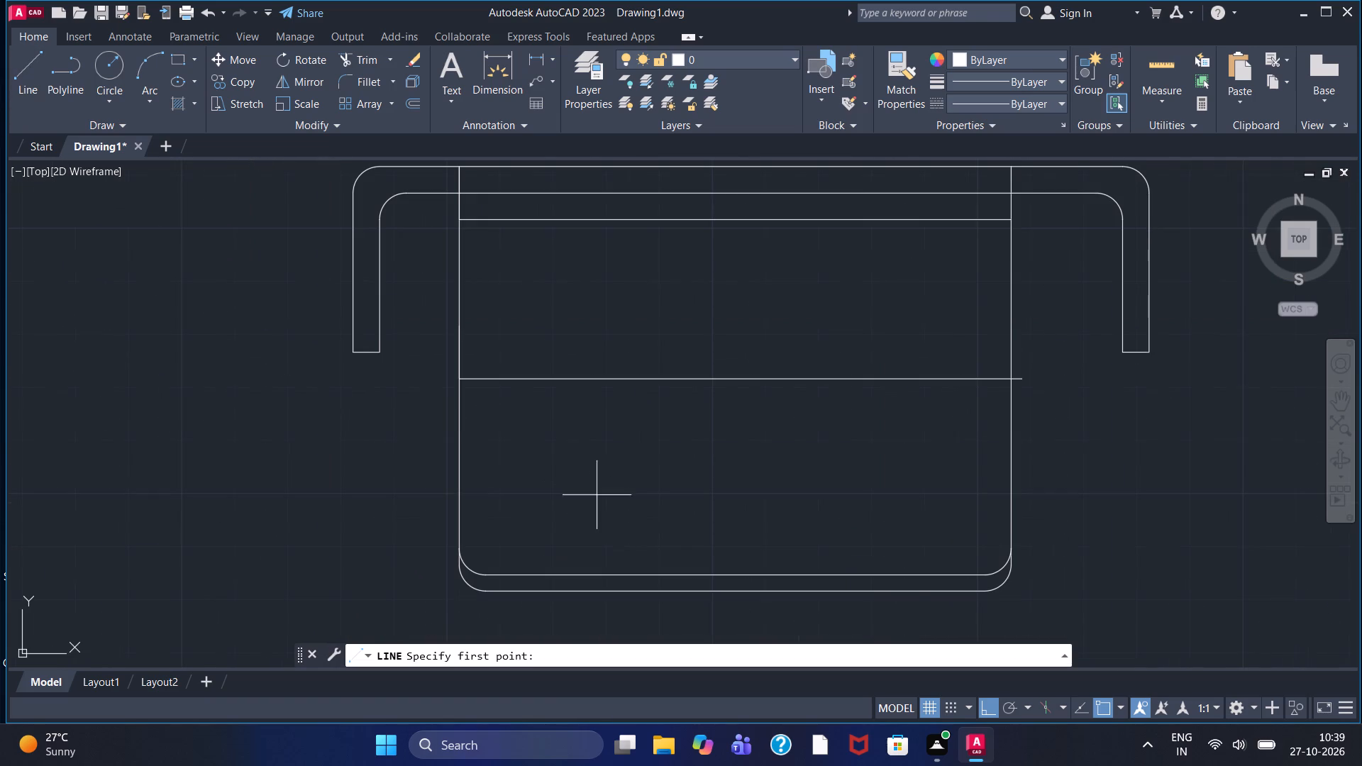
click(732, 573)
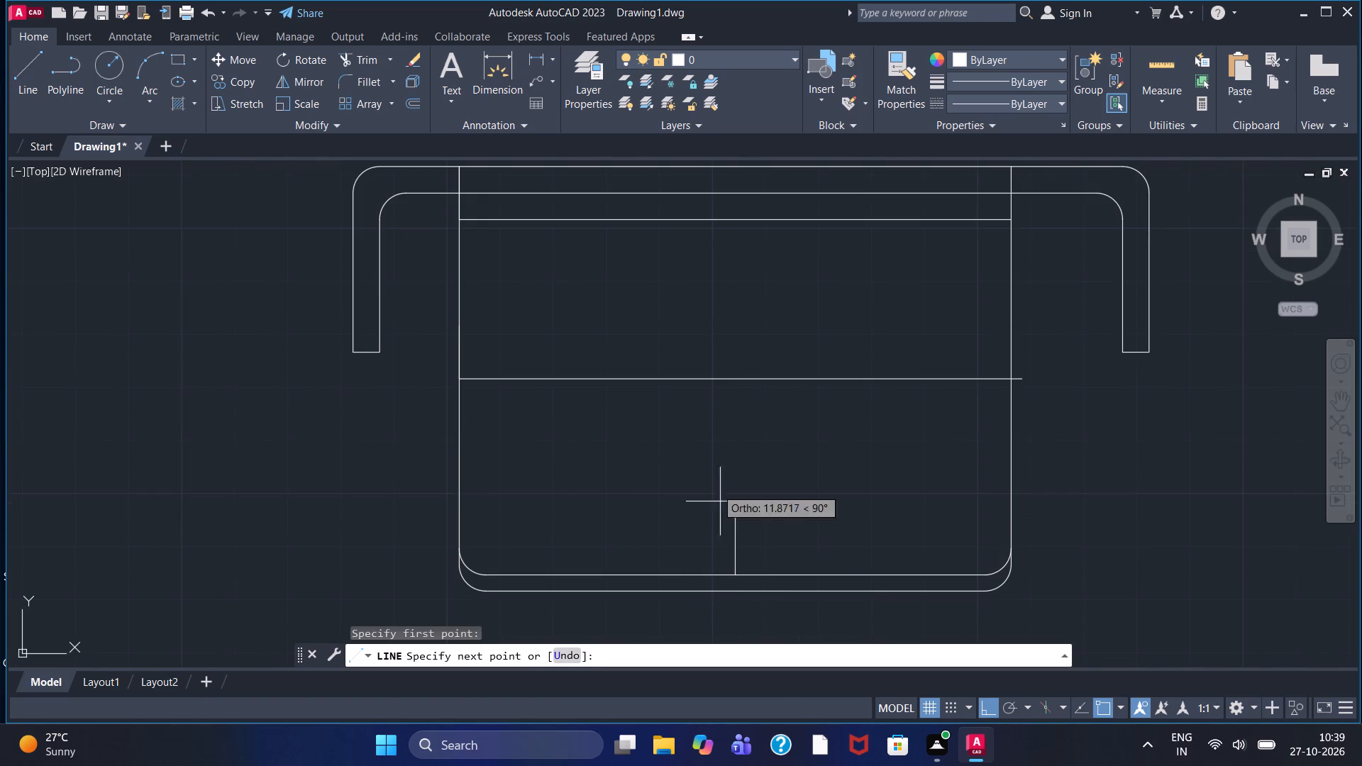
click(734, 217)
right_click(734, 217)
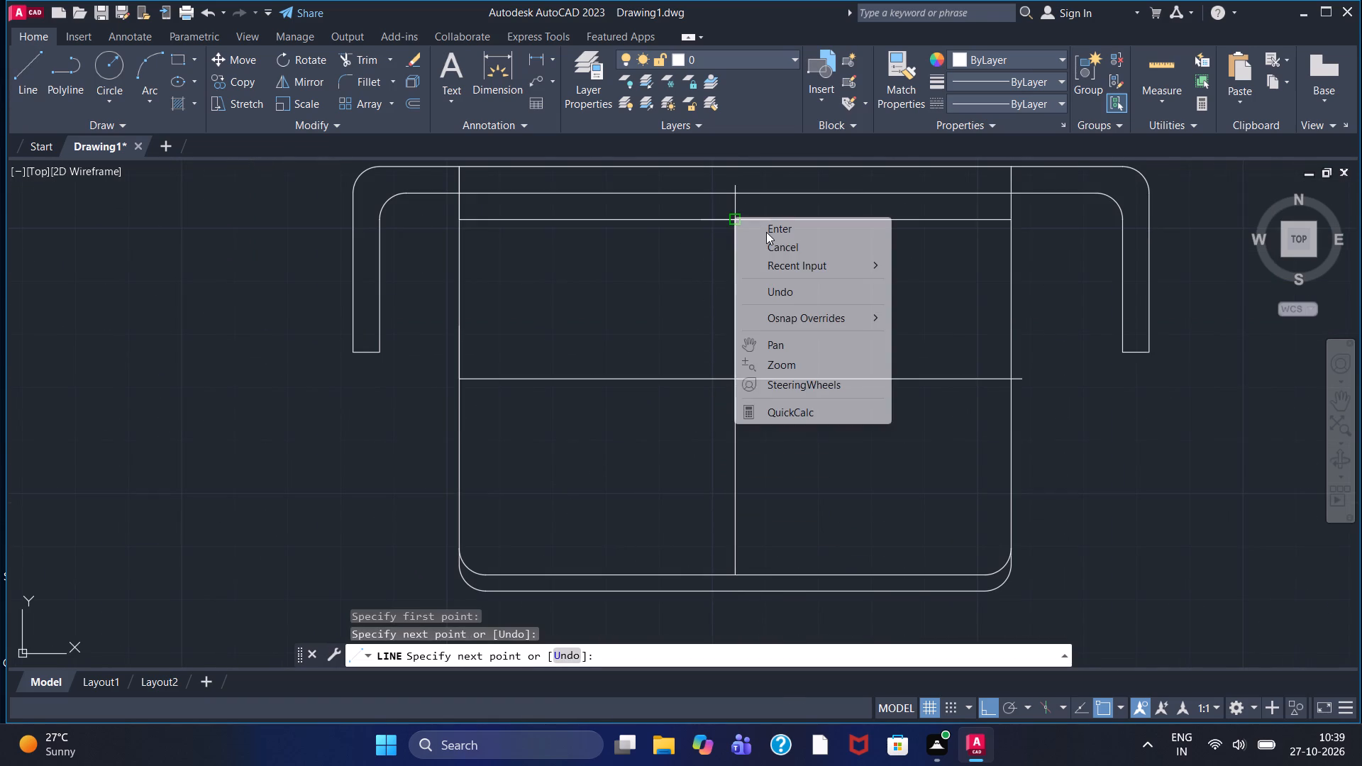
click(769, 226)
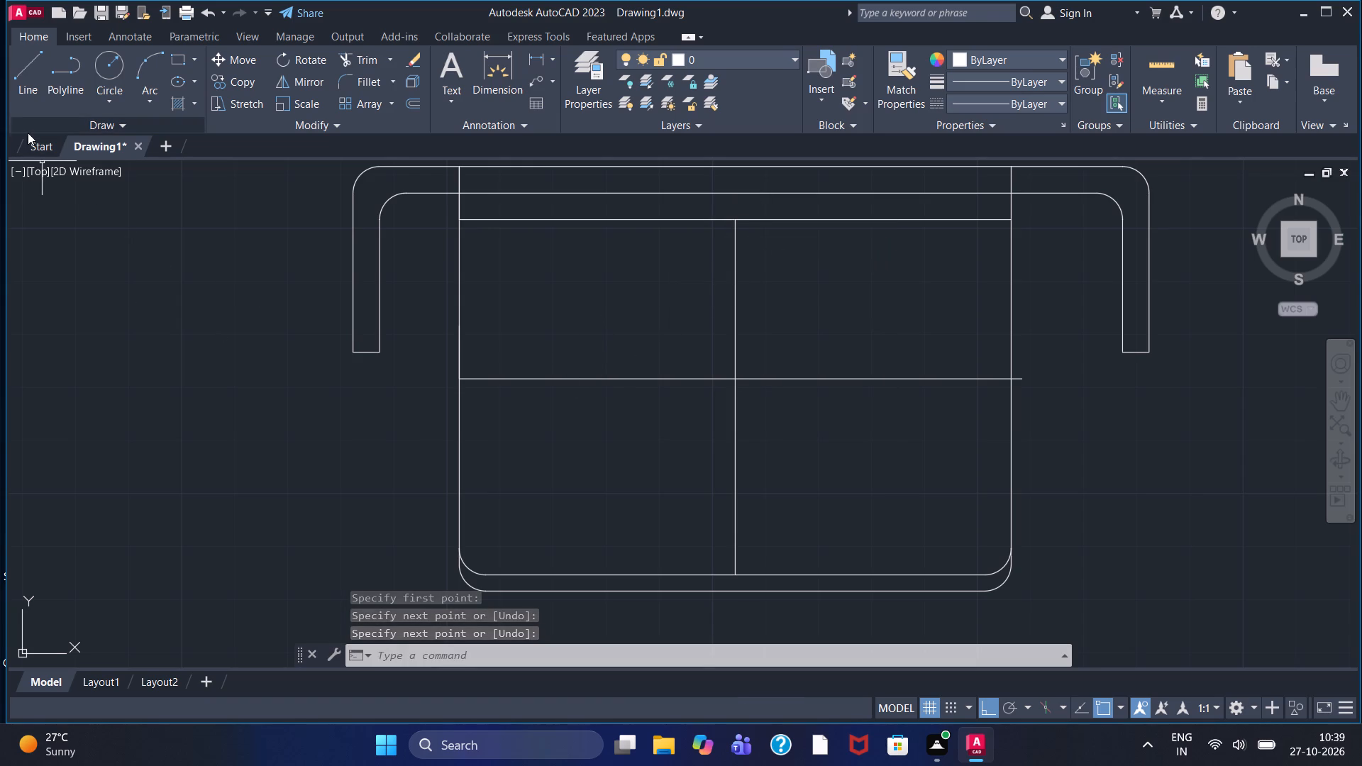
Trim away the middle horizontal line on both sides of the vertical centre line, inside the rectangle.
click(360, 60)
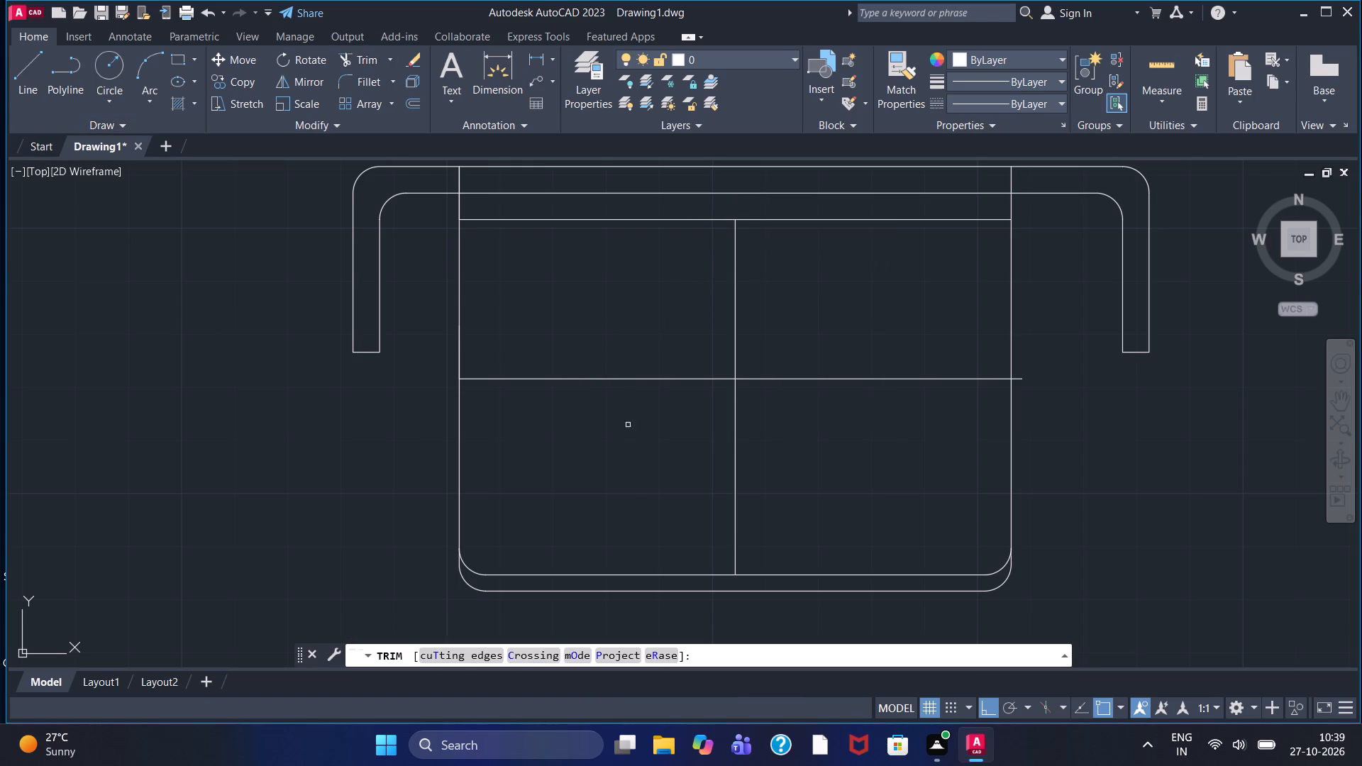
click(649, 378)
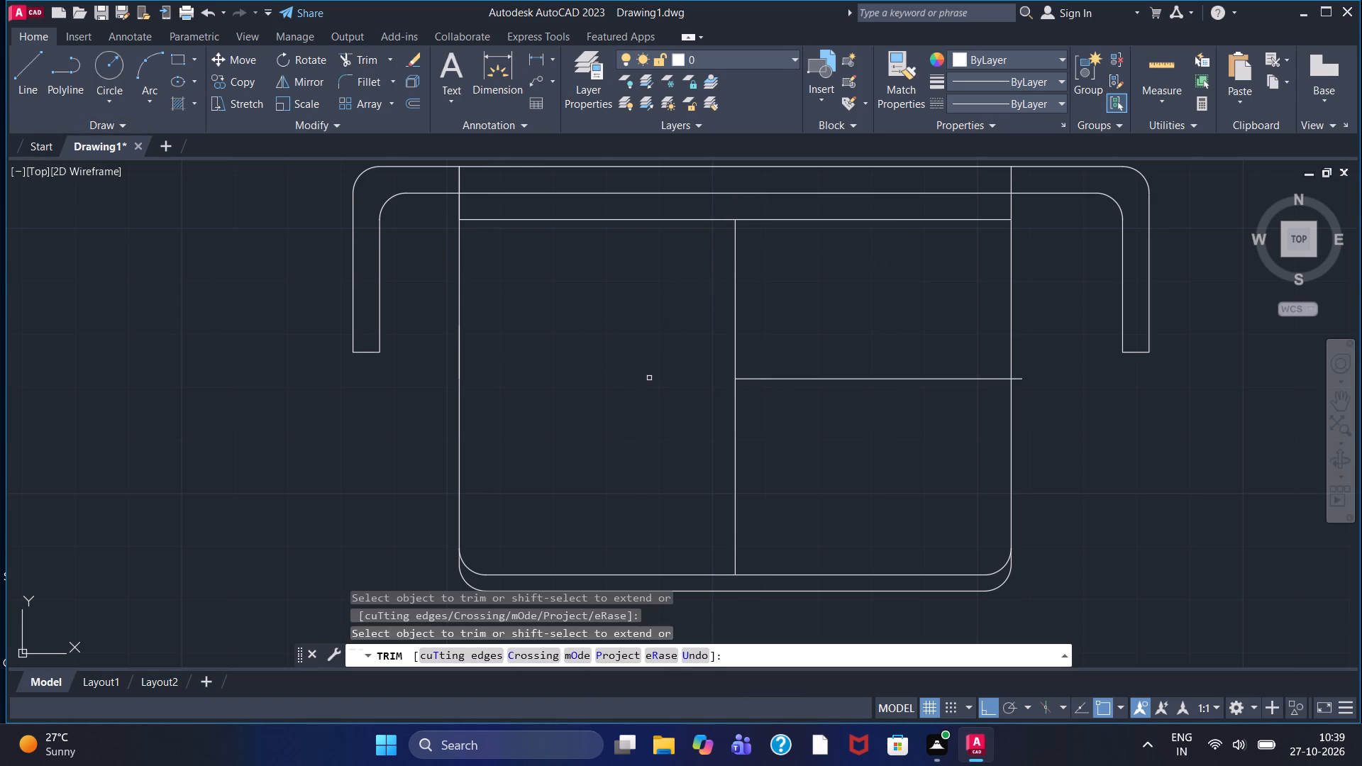
click(785, 380)
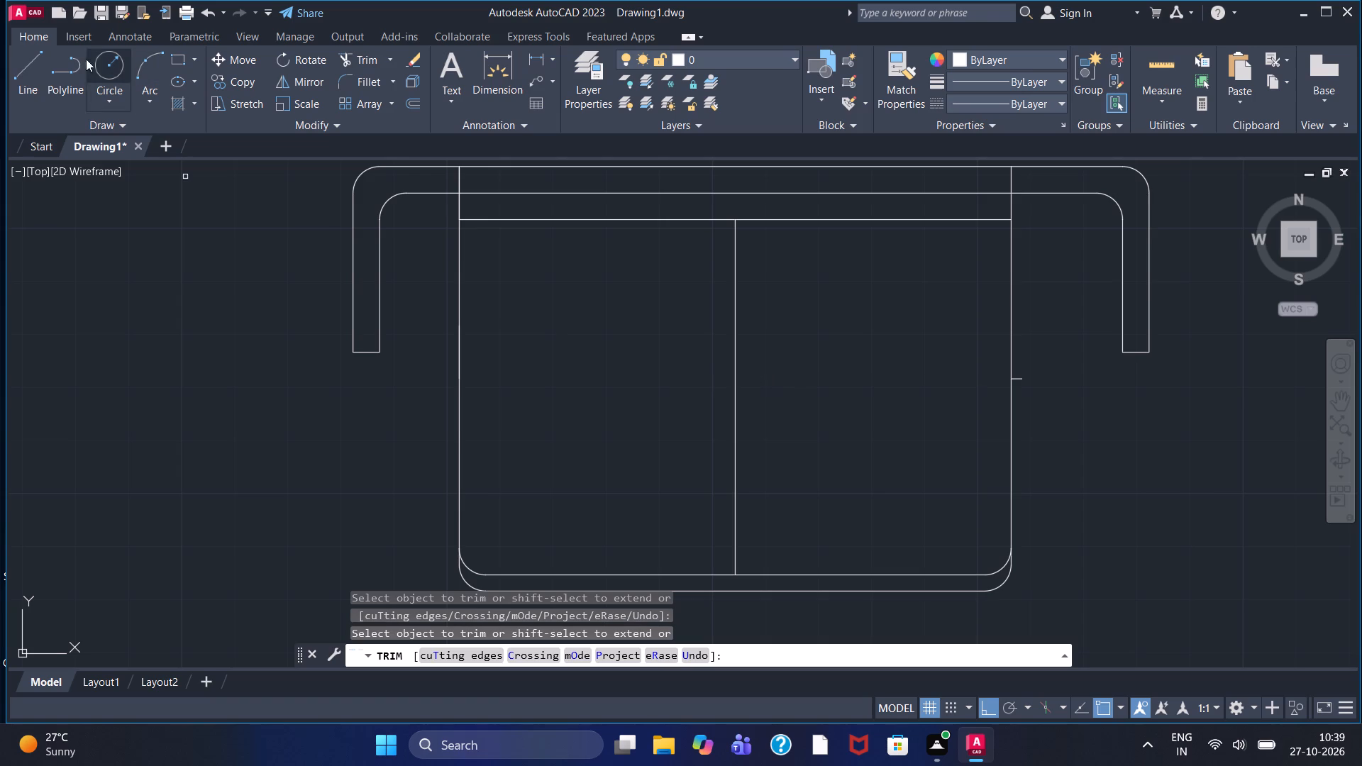
Draw a horizontal line 10 to the left from the midpoint of the vertical centre line.
click(38, 67)
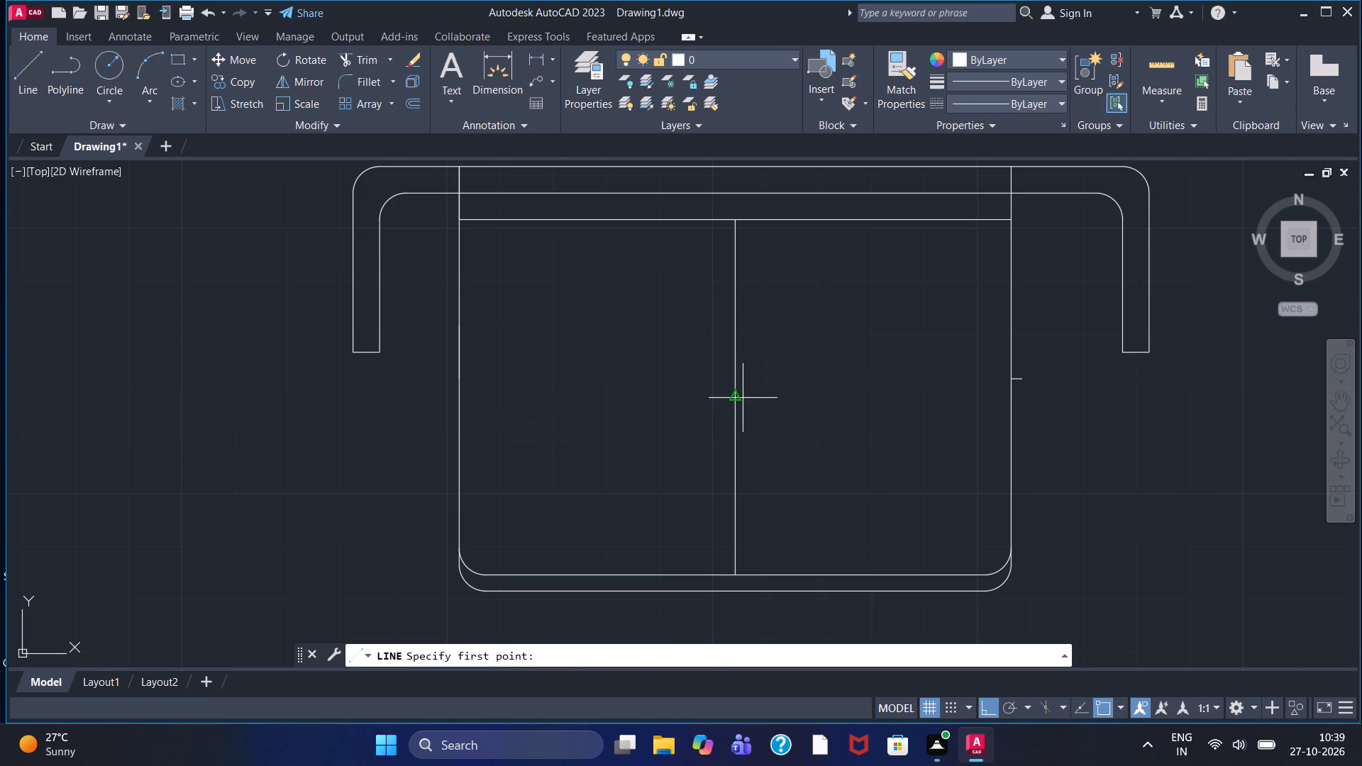
click(734, 399)
text(10)
key(Return)
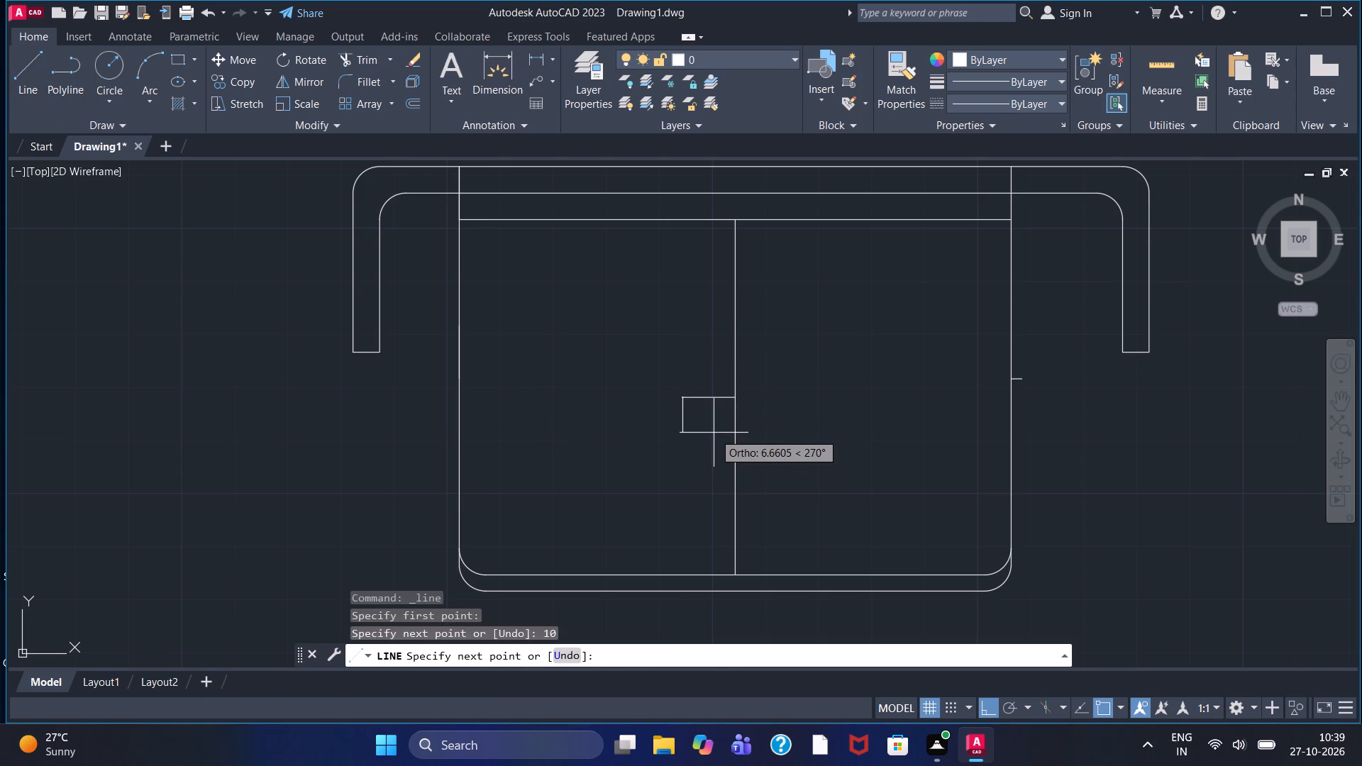
key(Escape)
Draw a horizontal line 10 to the right from the midpoint of the vertical centre line.
right_click(714, 433)
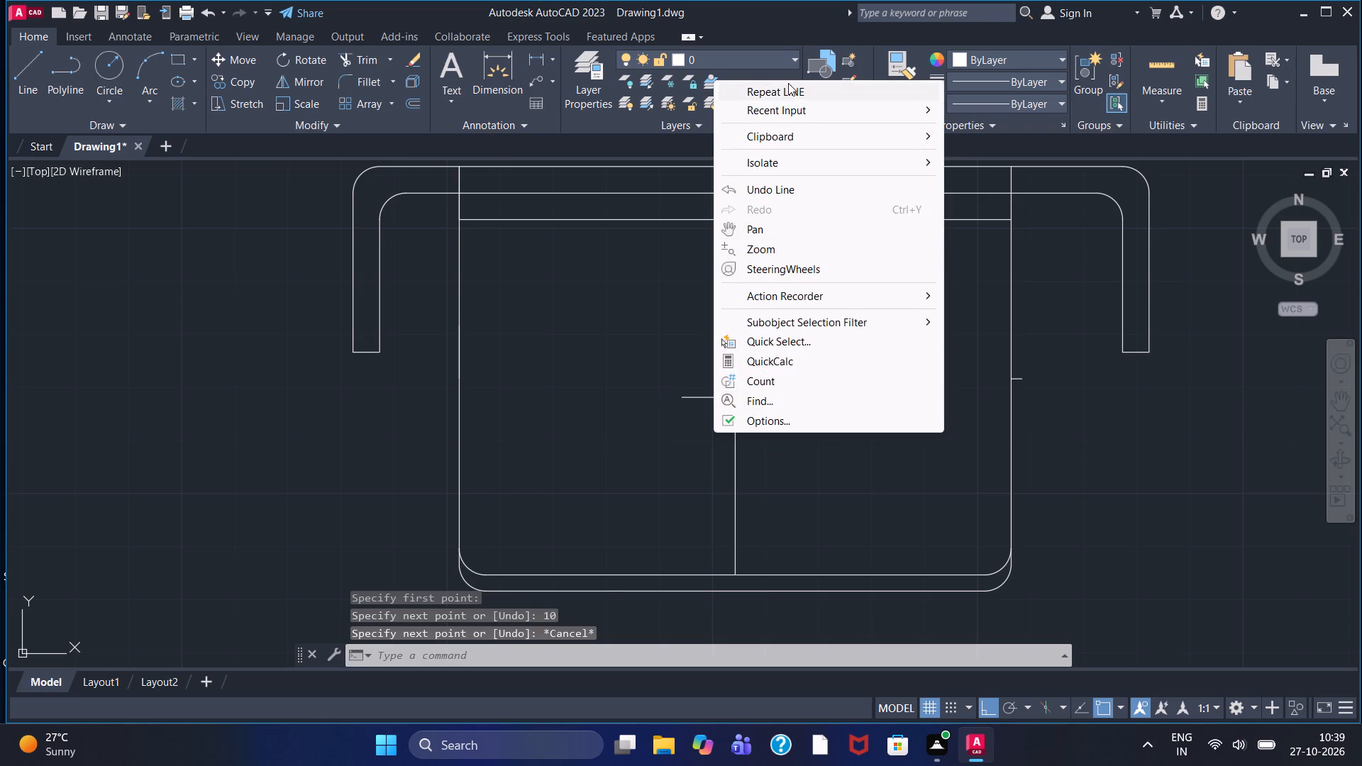
click(790, 89)
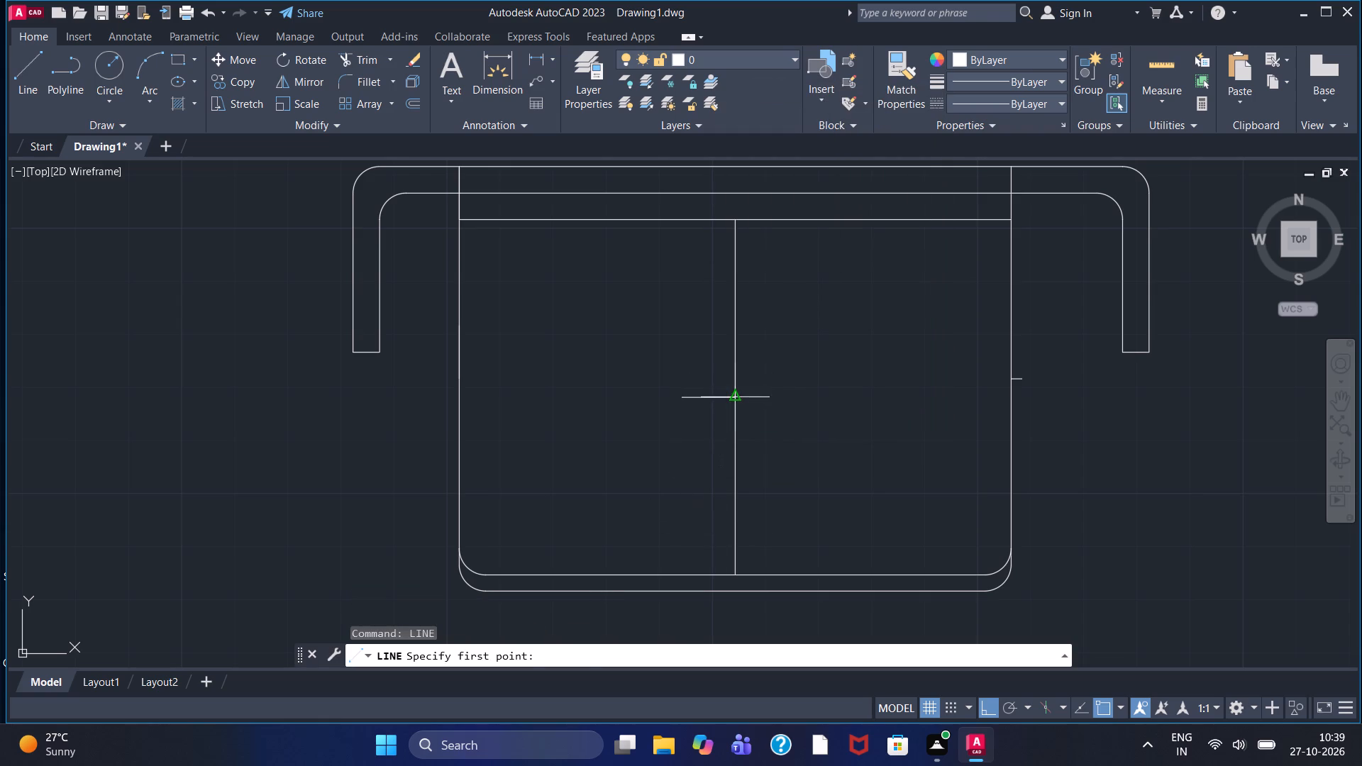
click(732, 401)
text(10)
key(Return)
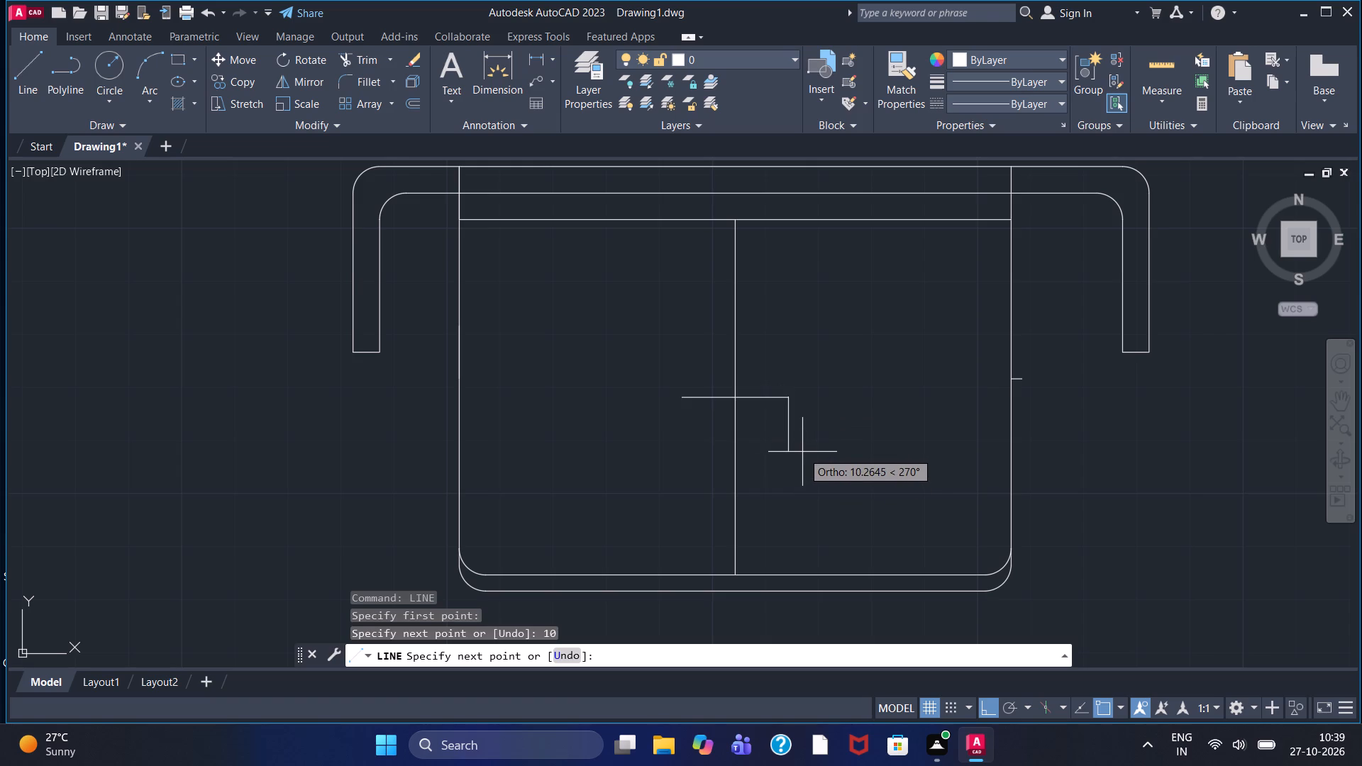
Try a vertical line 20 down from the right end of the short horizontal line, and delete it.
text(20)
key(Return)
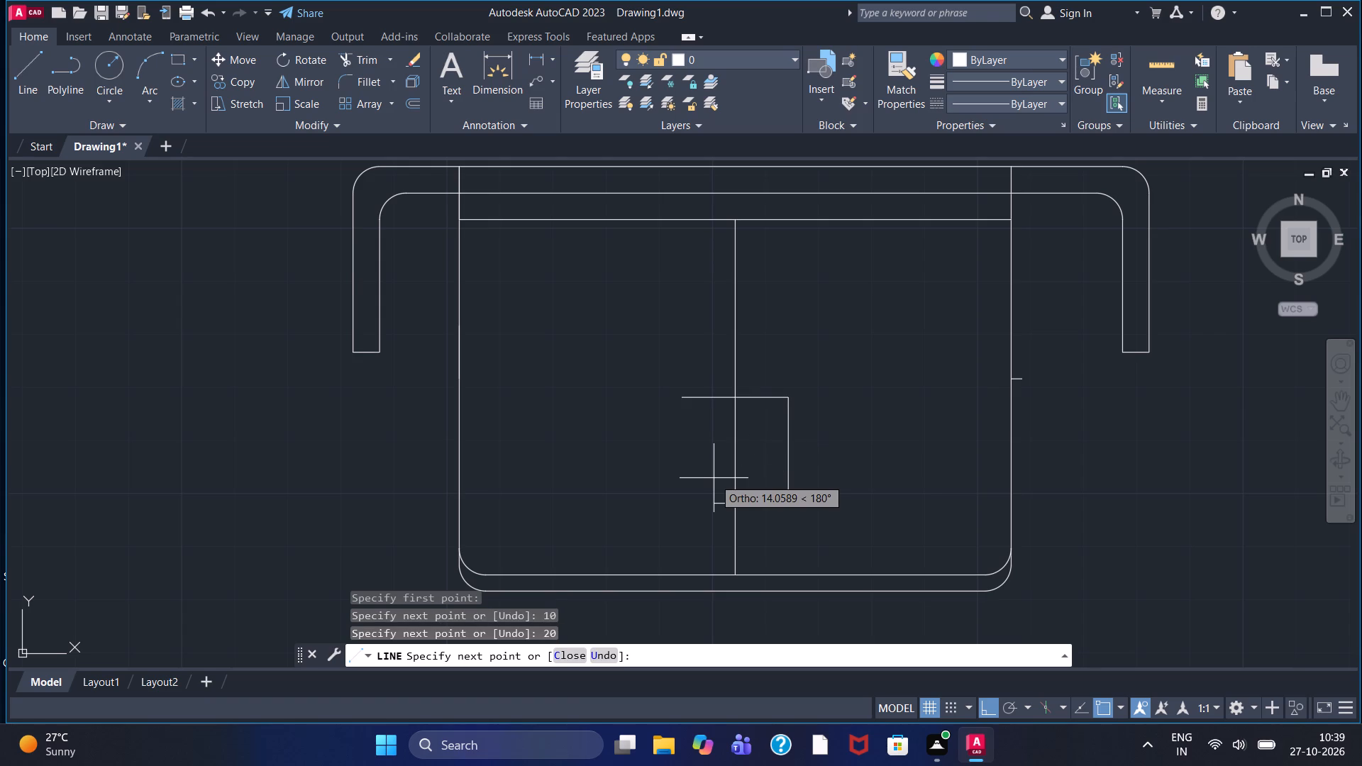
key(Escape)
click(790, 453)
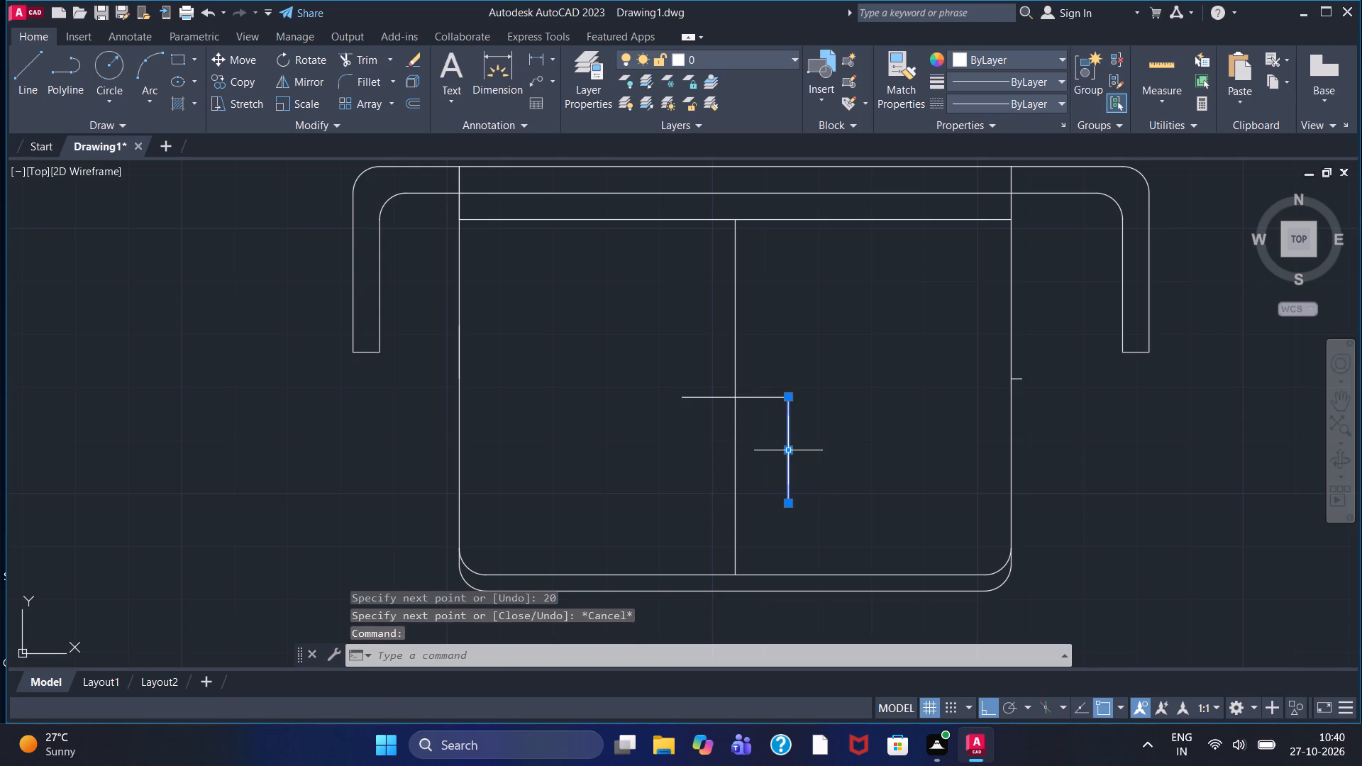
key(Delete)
Draw a 20 by 20 square centred on the short horizontal line: 10 up from its right end, 20 left, 20 down, 20 right, and back to the start.
click(21, 74)
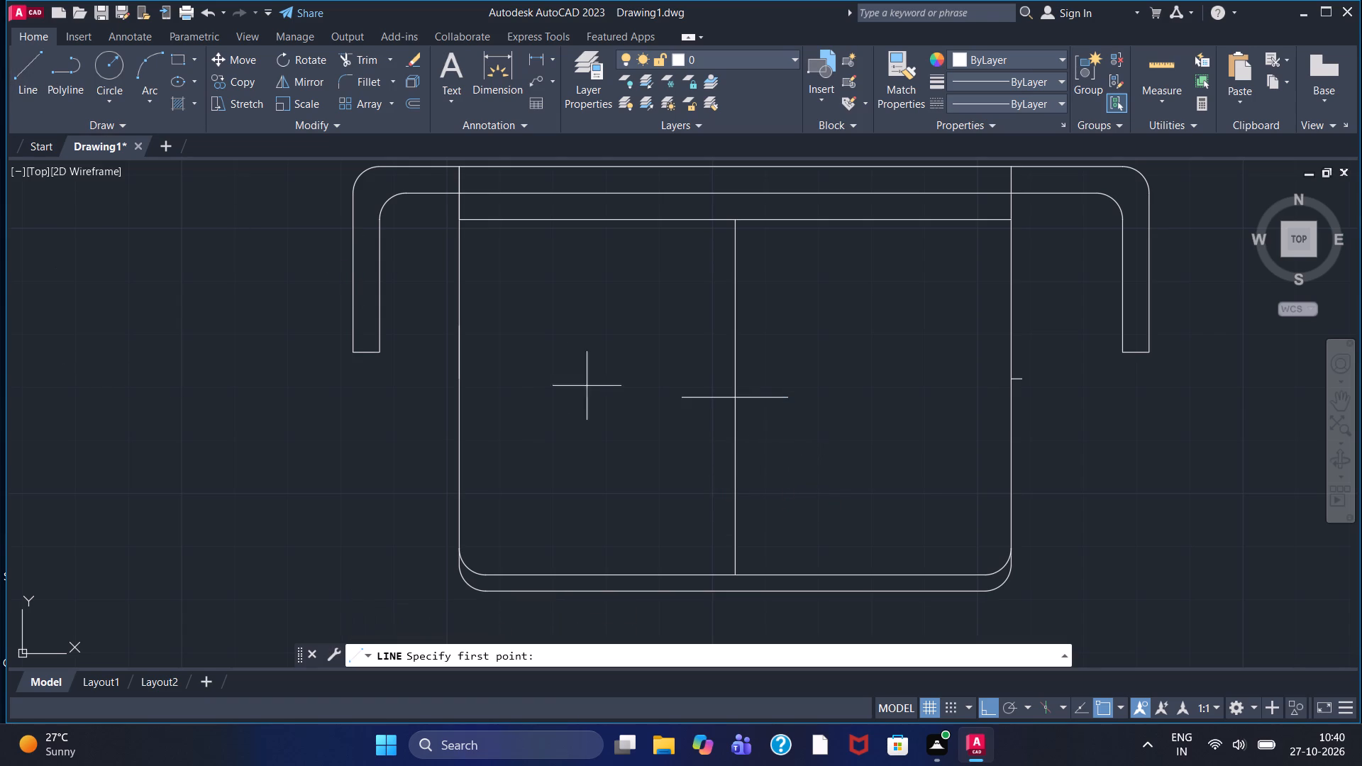
click(785, 399)
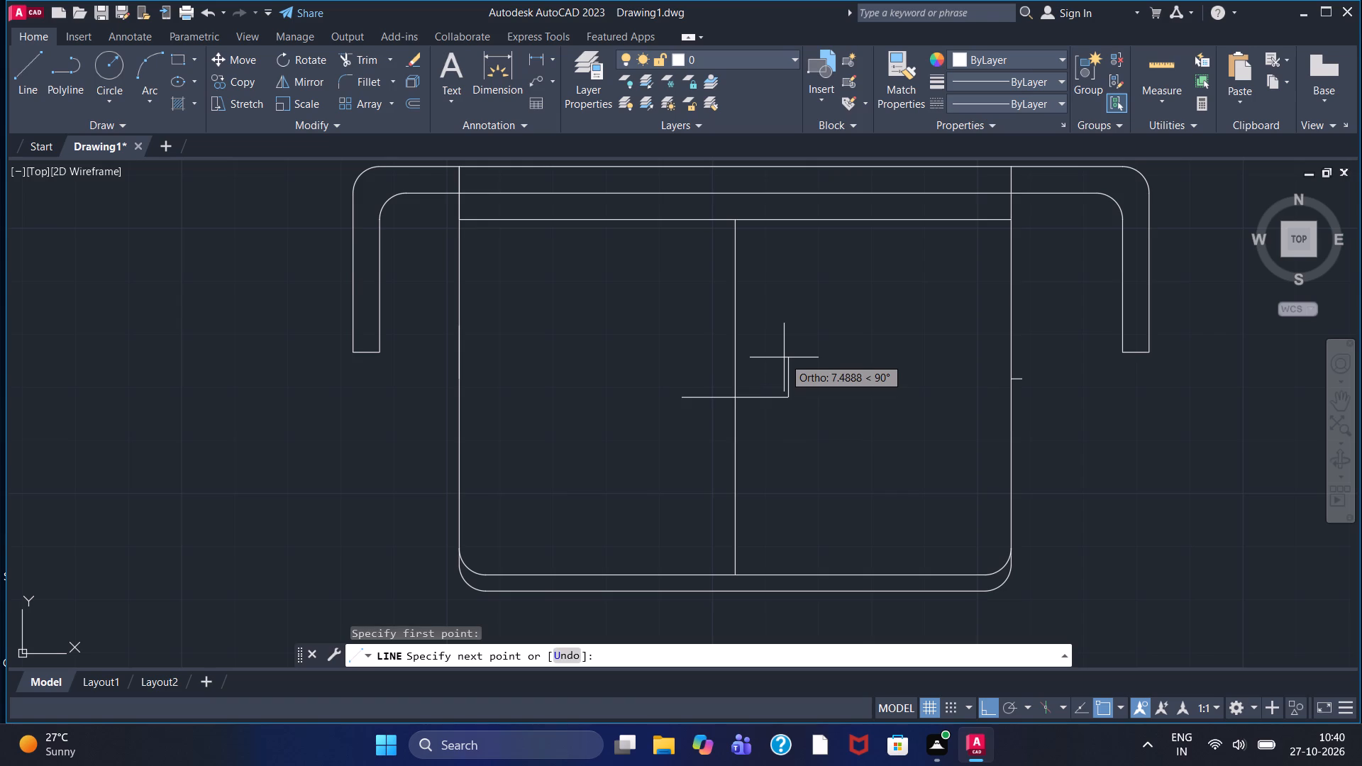
text(10)
key(Return)
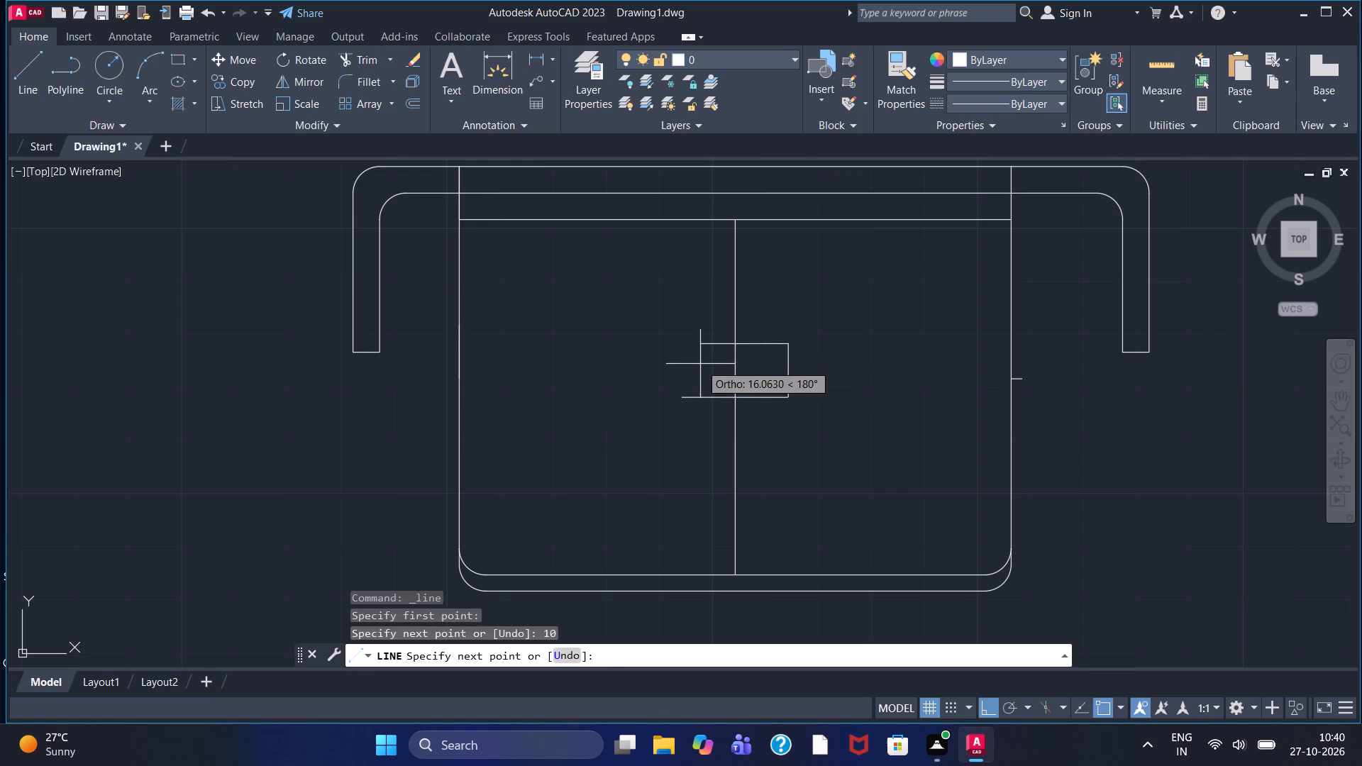
text(20)
key(Return)
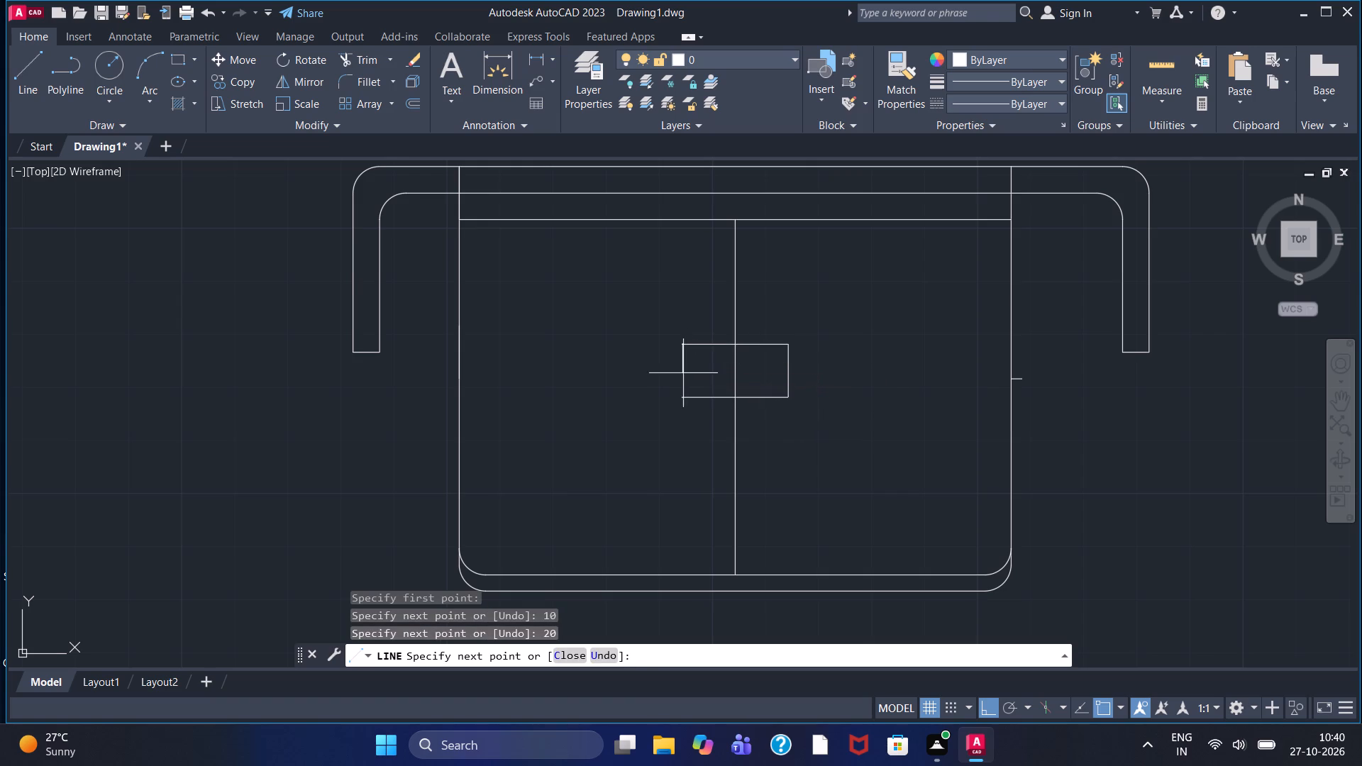
text(20)
key(Return)
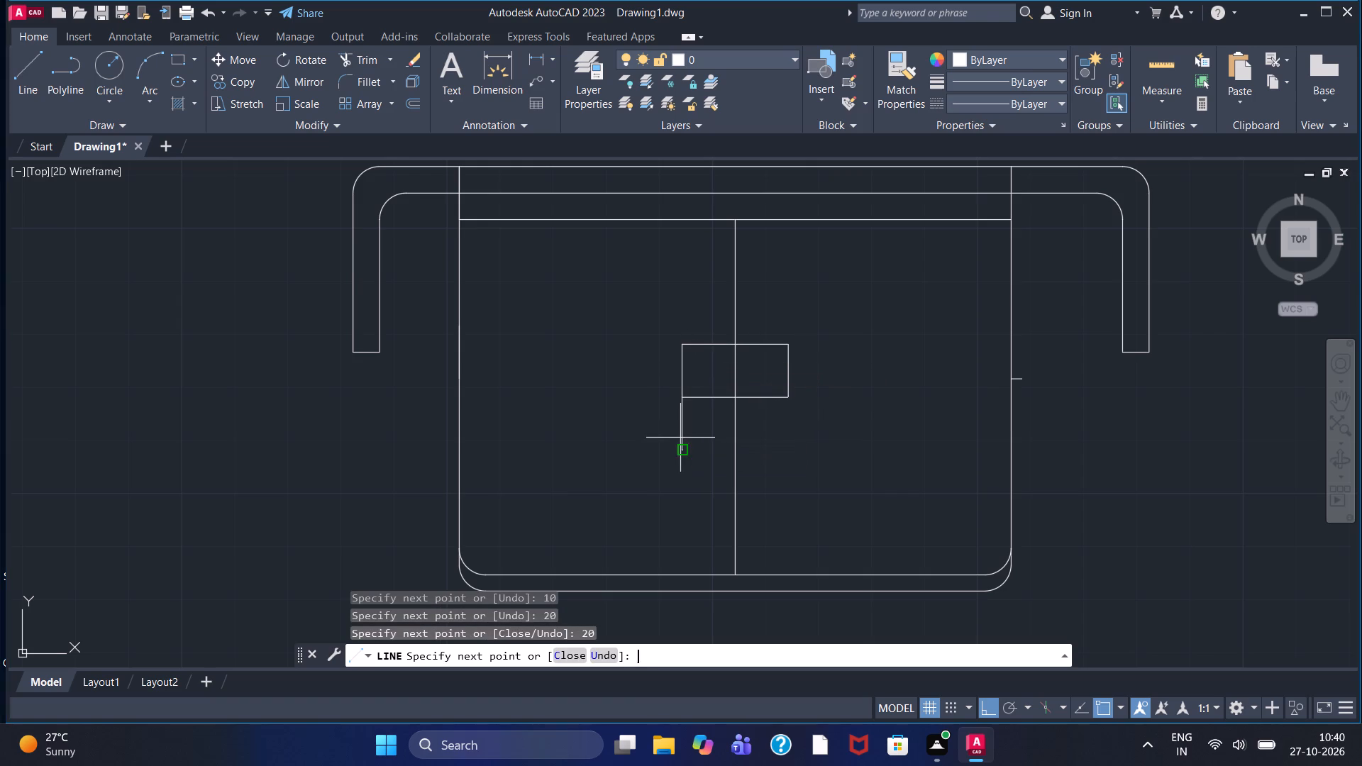
text(20)
key(Return)
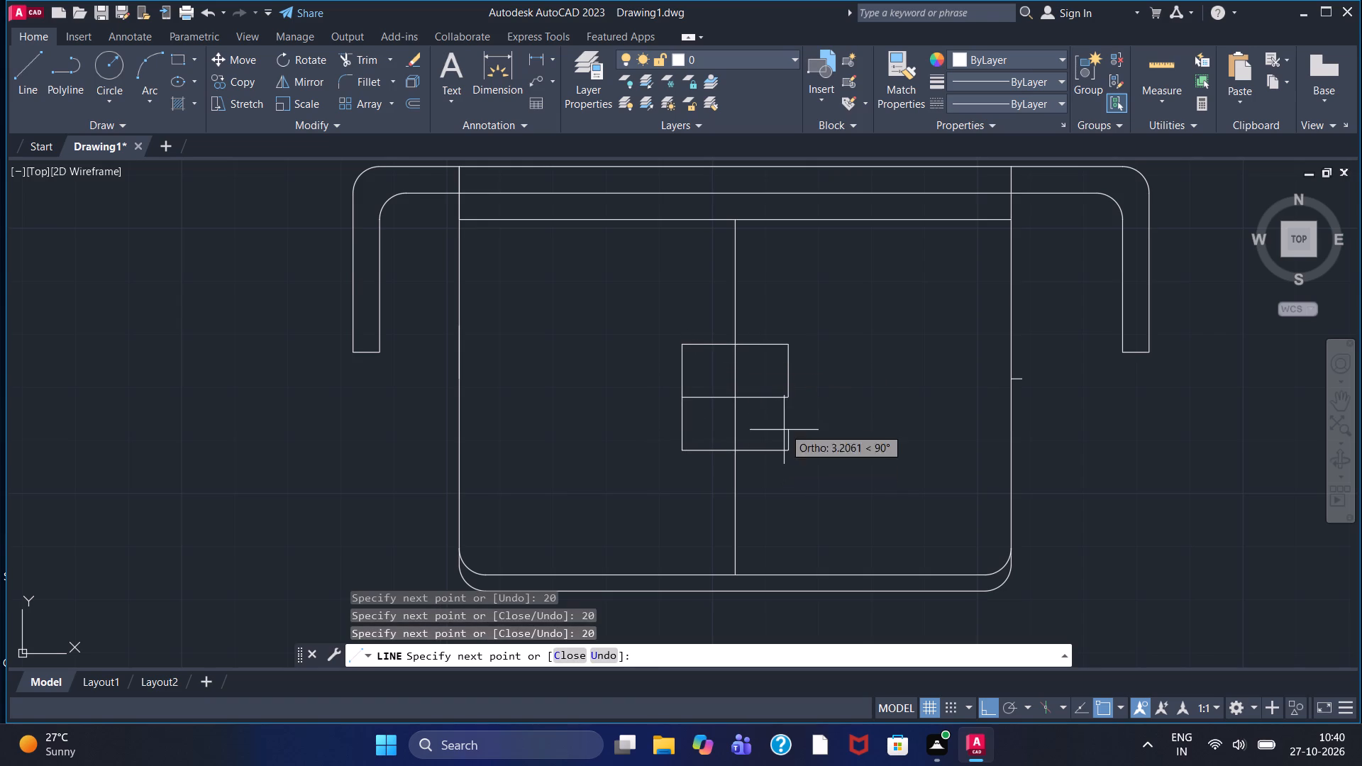
click(783, 401)
key(Escape)
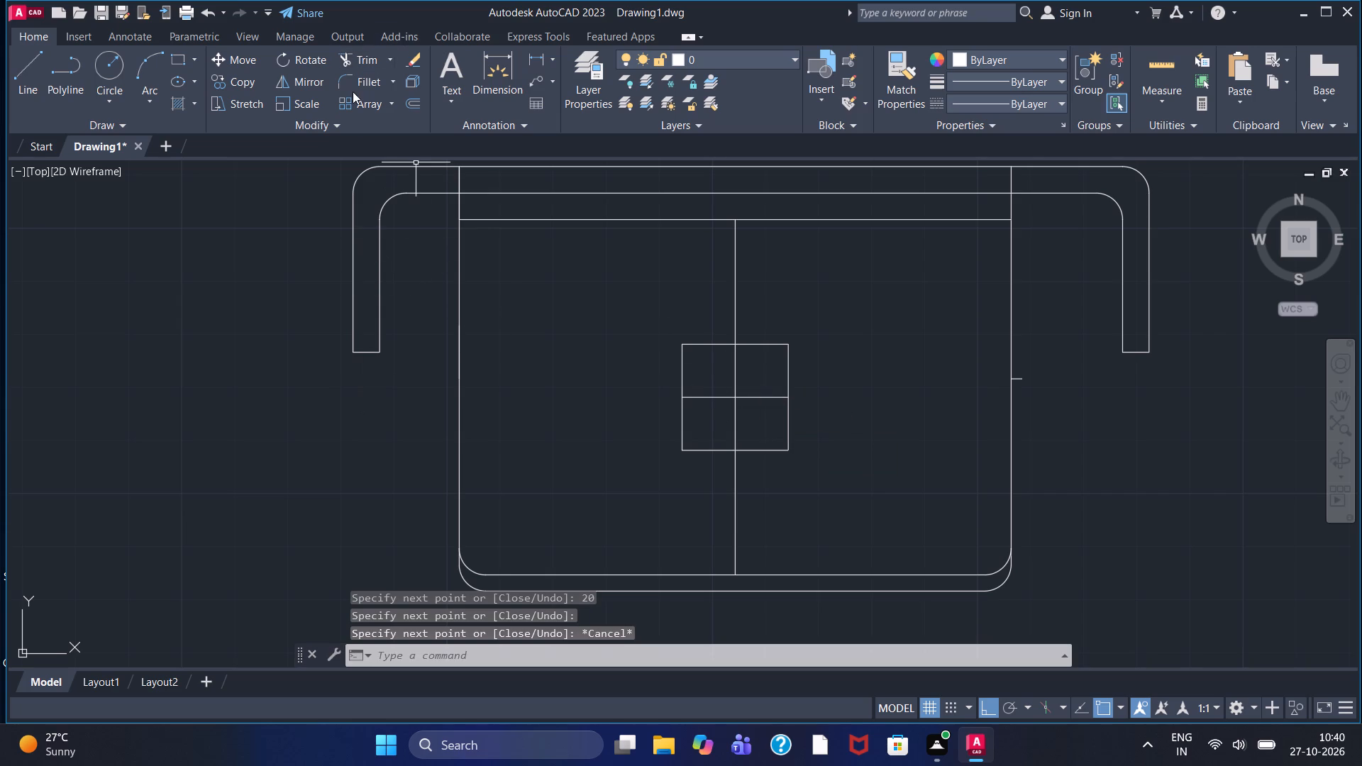
Trim away the square's middle horizontal line and its left and right sides, keeping the top and bottom edges.
click(364, 52)
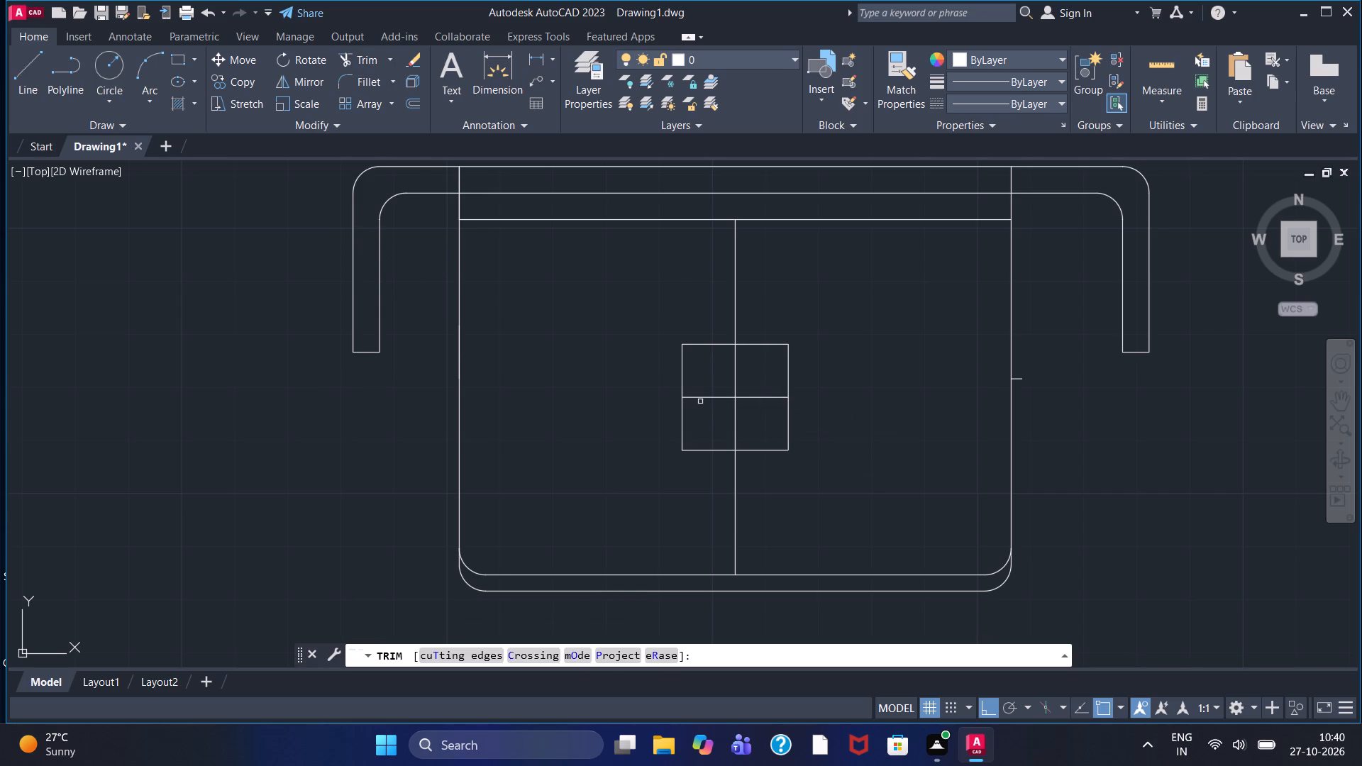
click(705, 397)
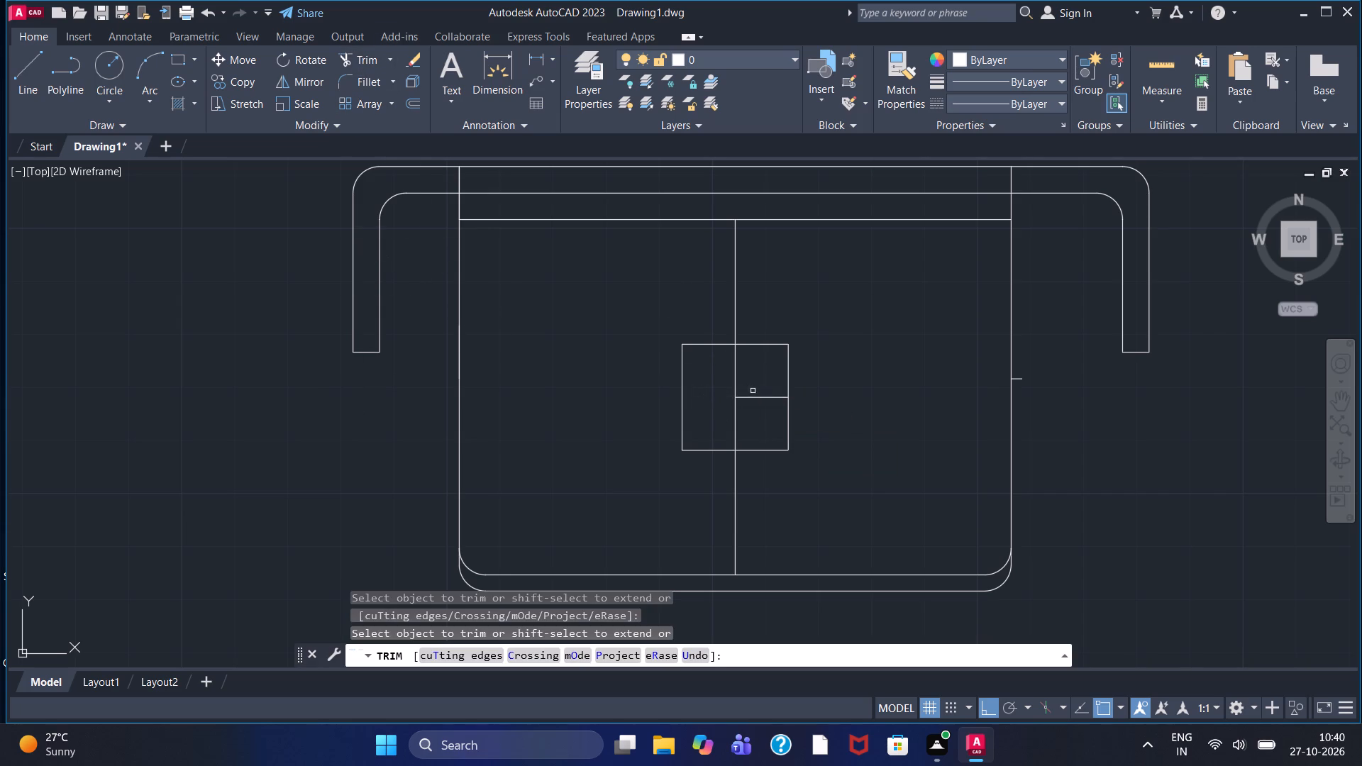
click(757, 399)
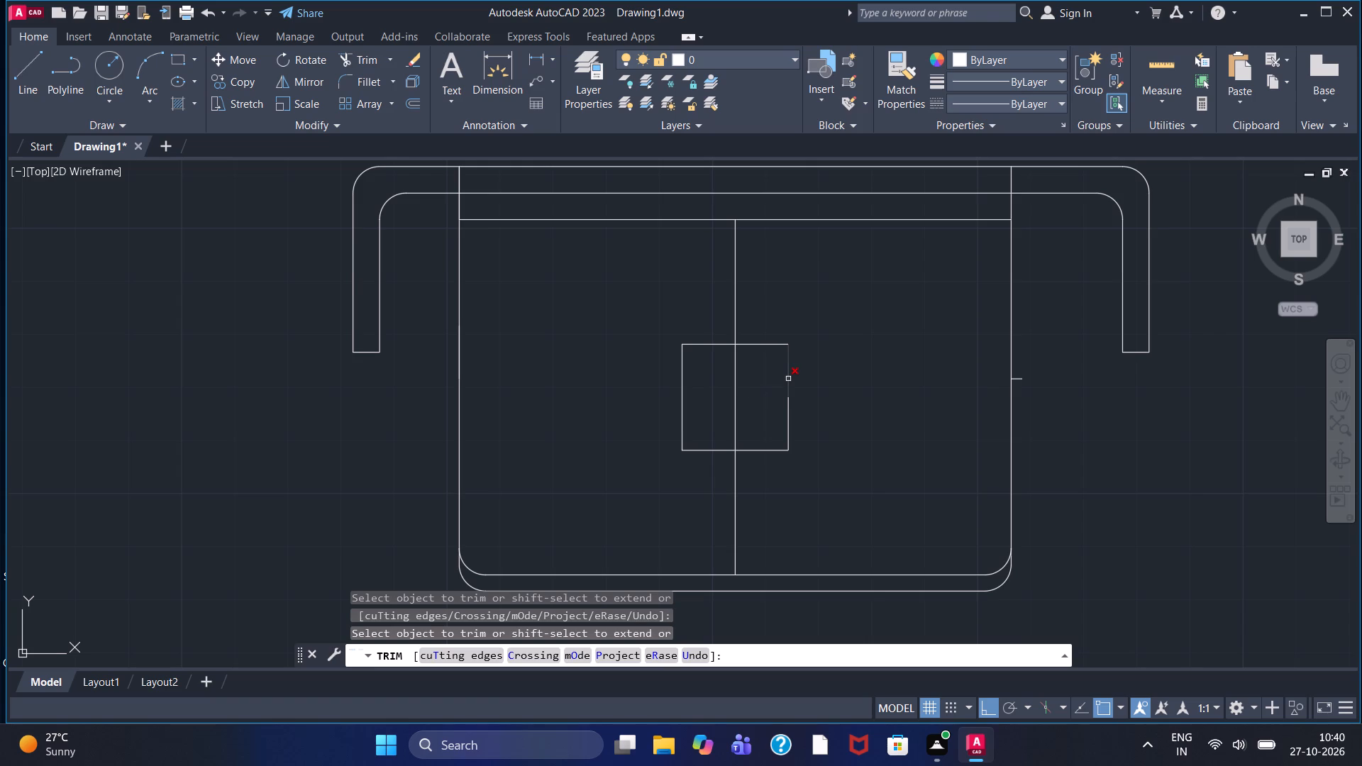
click(788, 379)
click(789, 411)
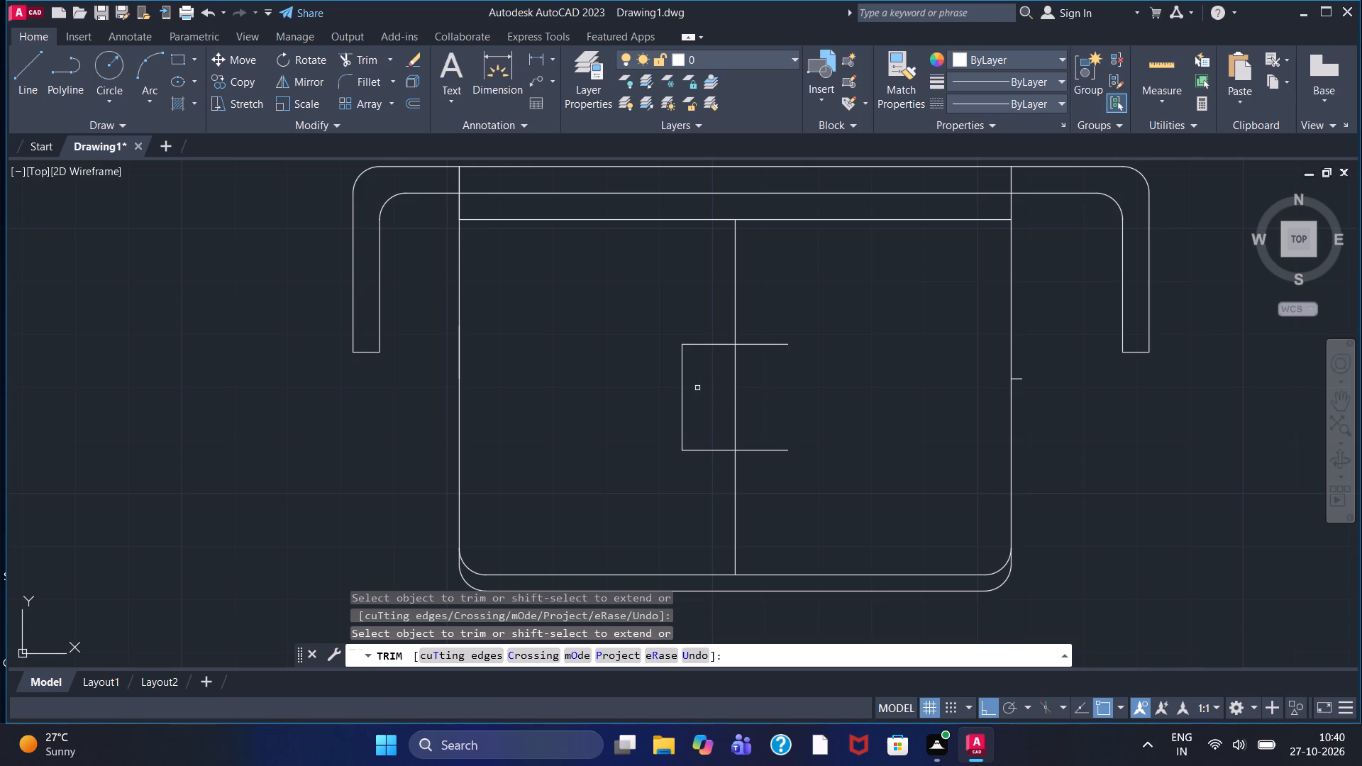
click(684, 379)
Draw a start-end-radius arc of radius 10 joining the left ends of the two short horizontal lines, bulging outward.
click(157, 99)
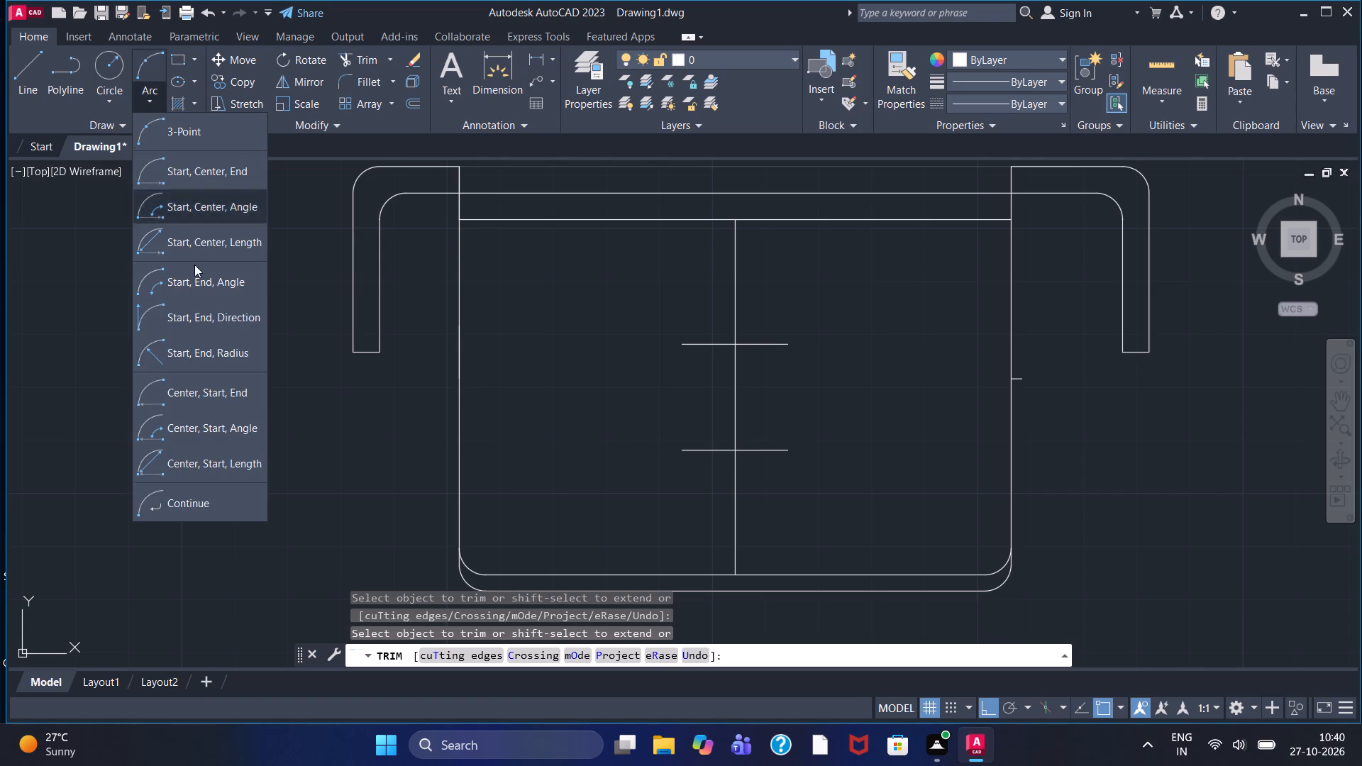
click(223, 360)
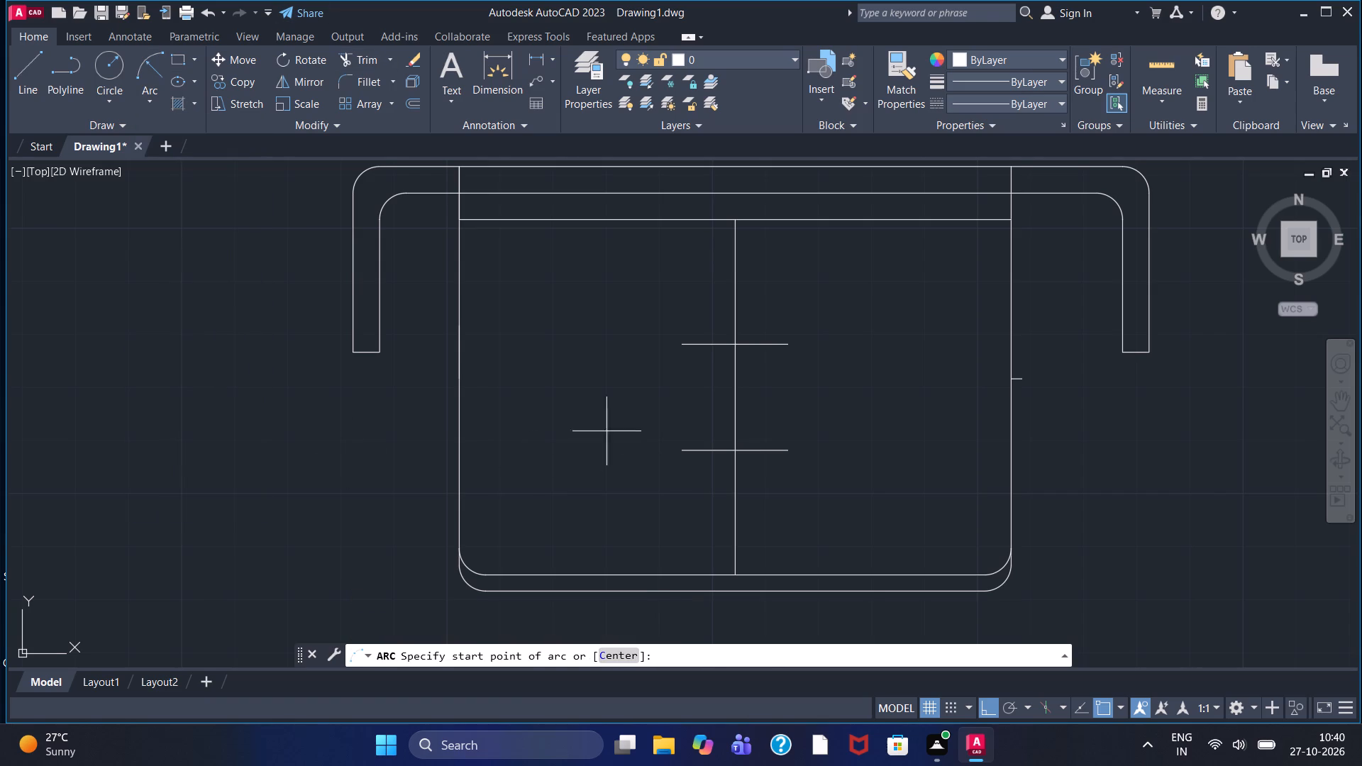
click(685, 346)
click(685, 453)
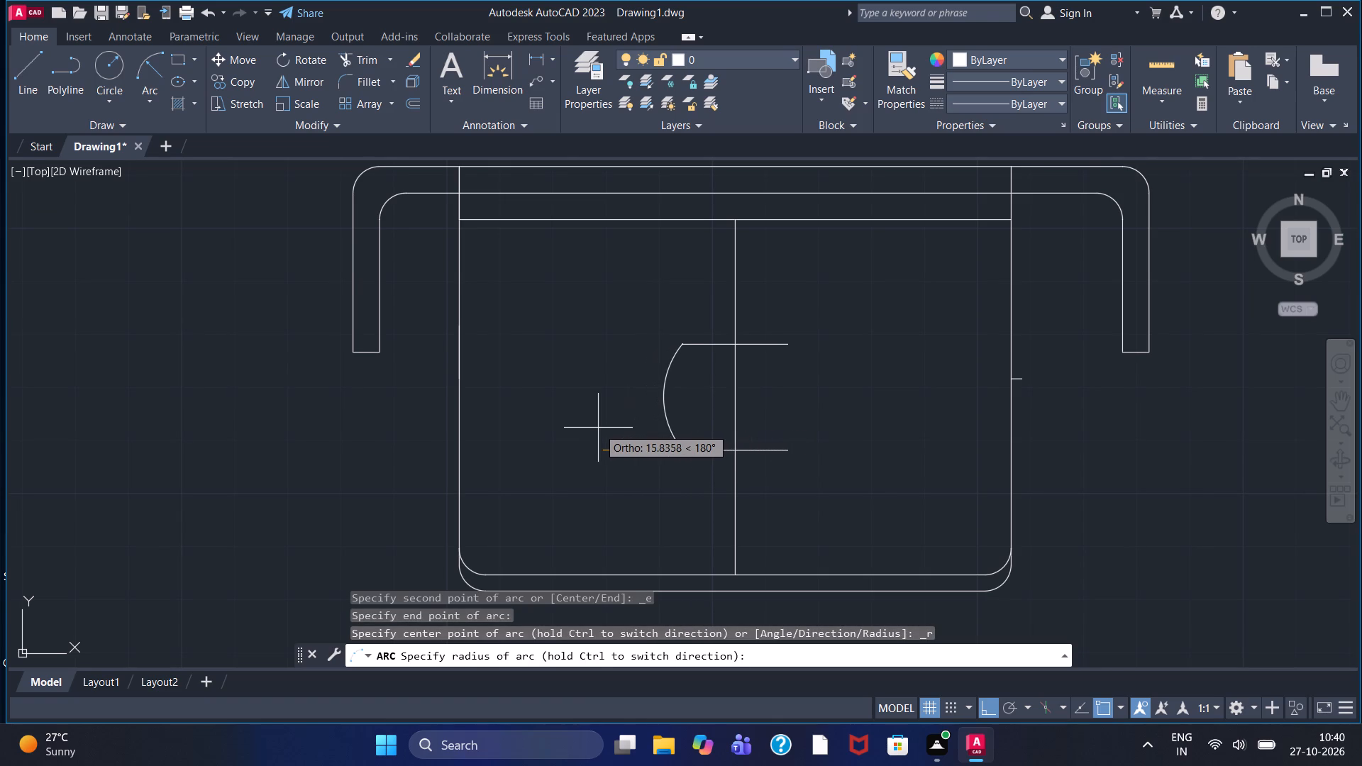
text(10)
key(Return)
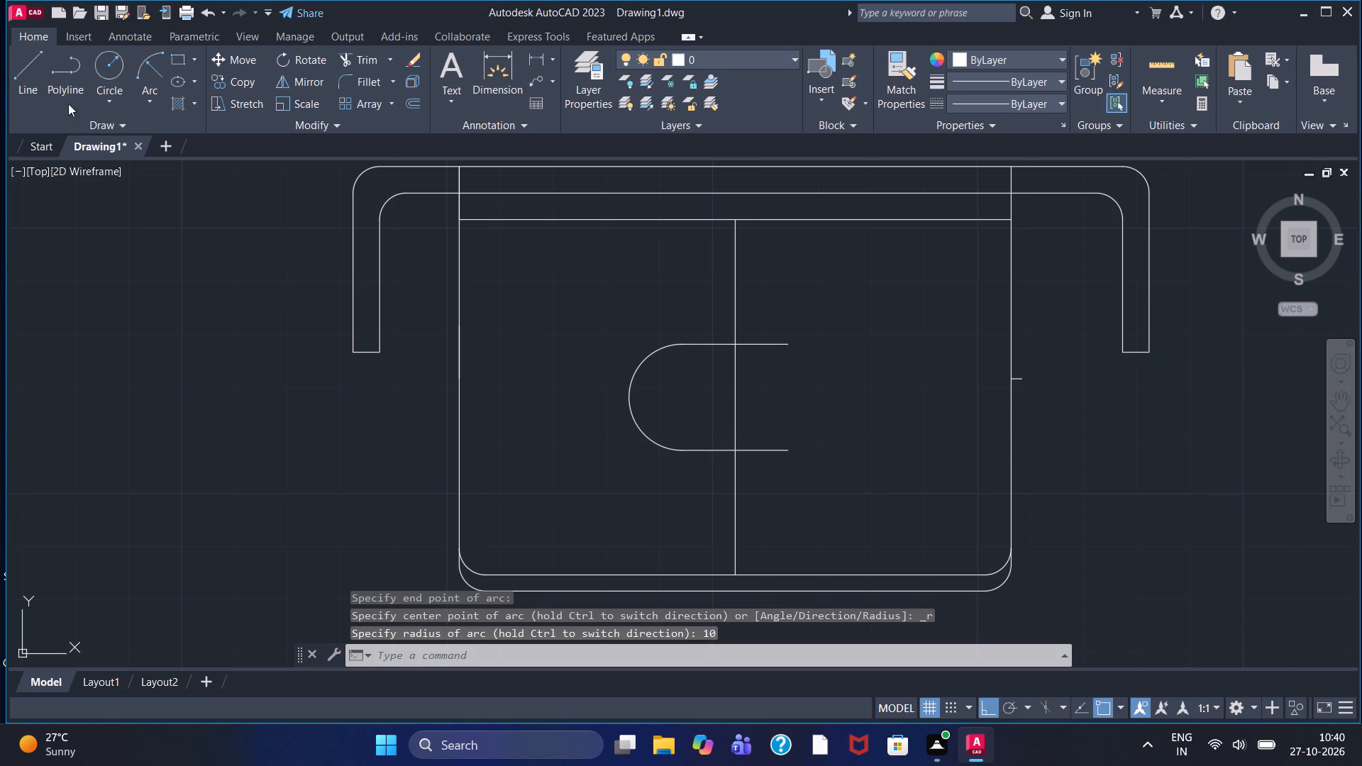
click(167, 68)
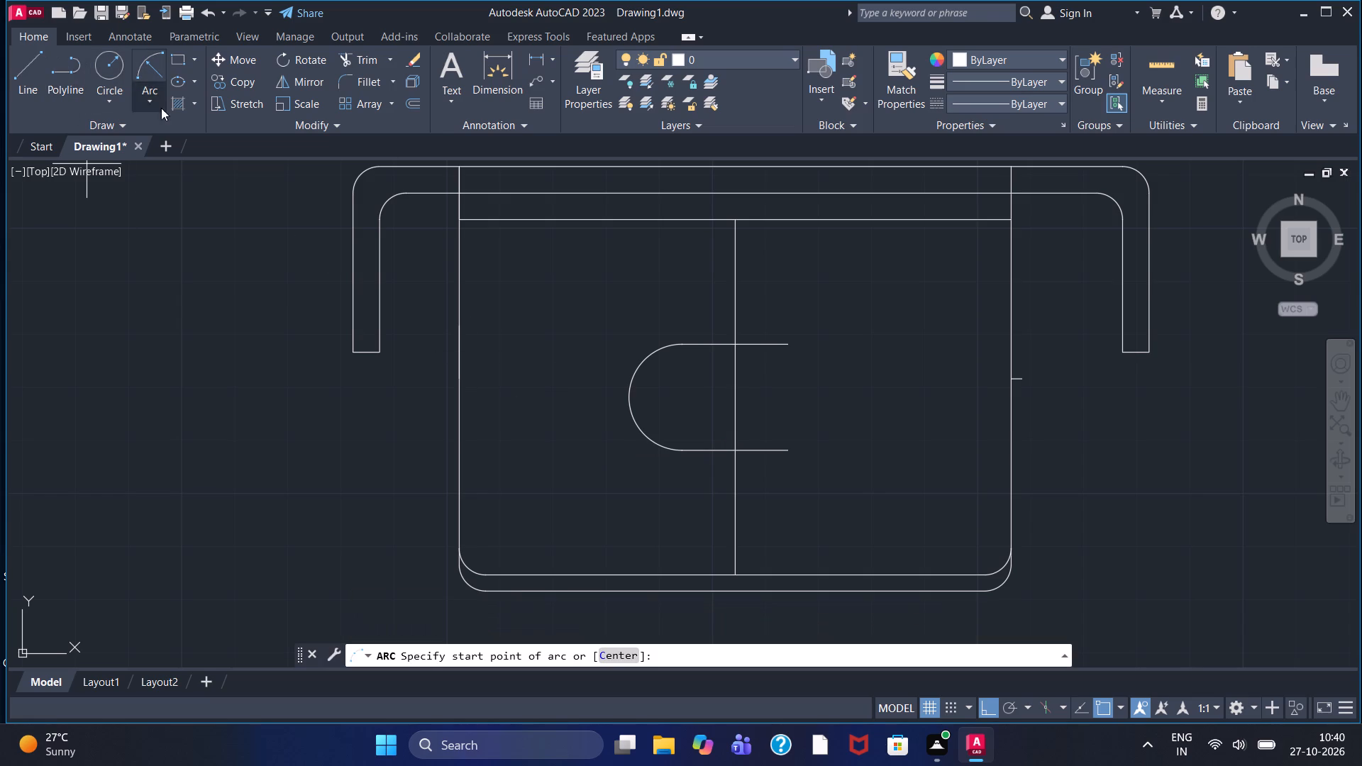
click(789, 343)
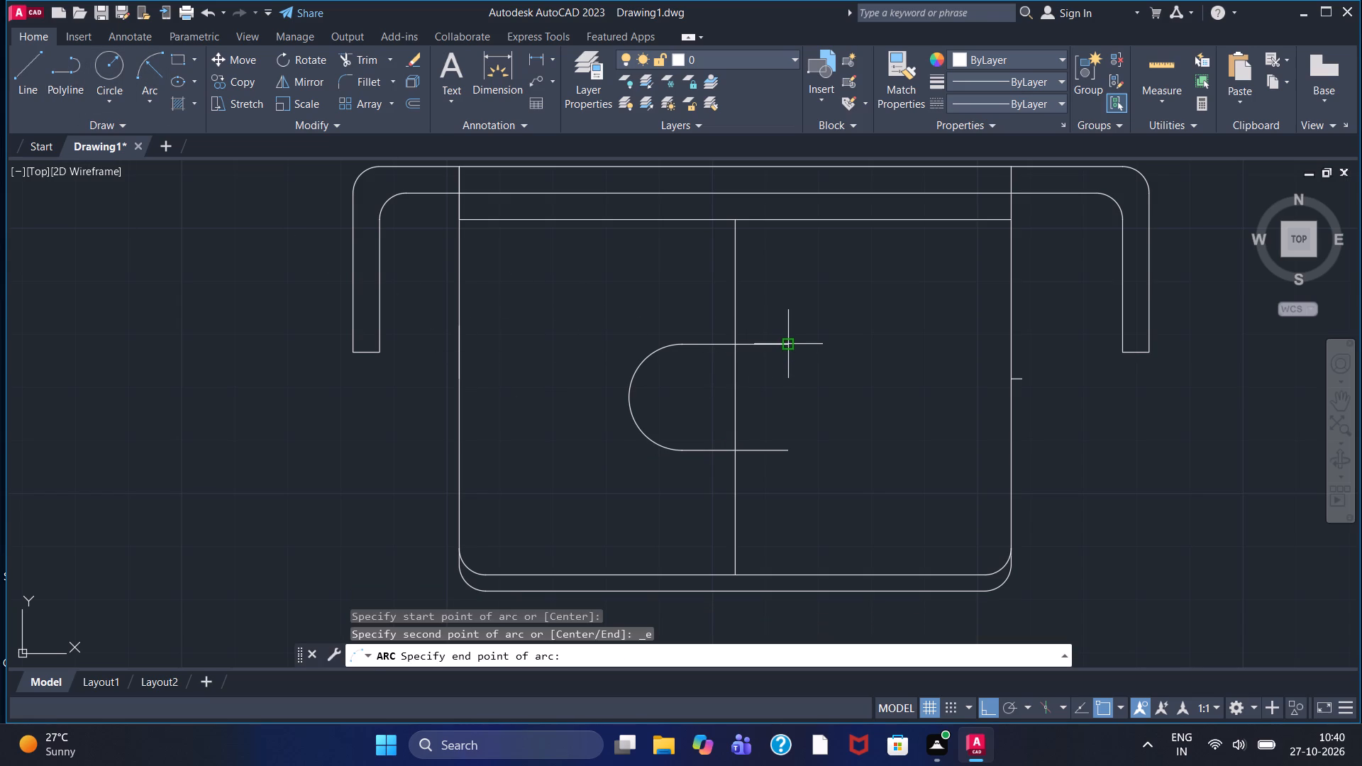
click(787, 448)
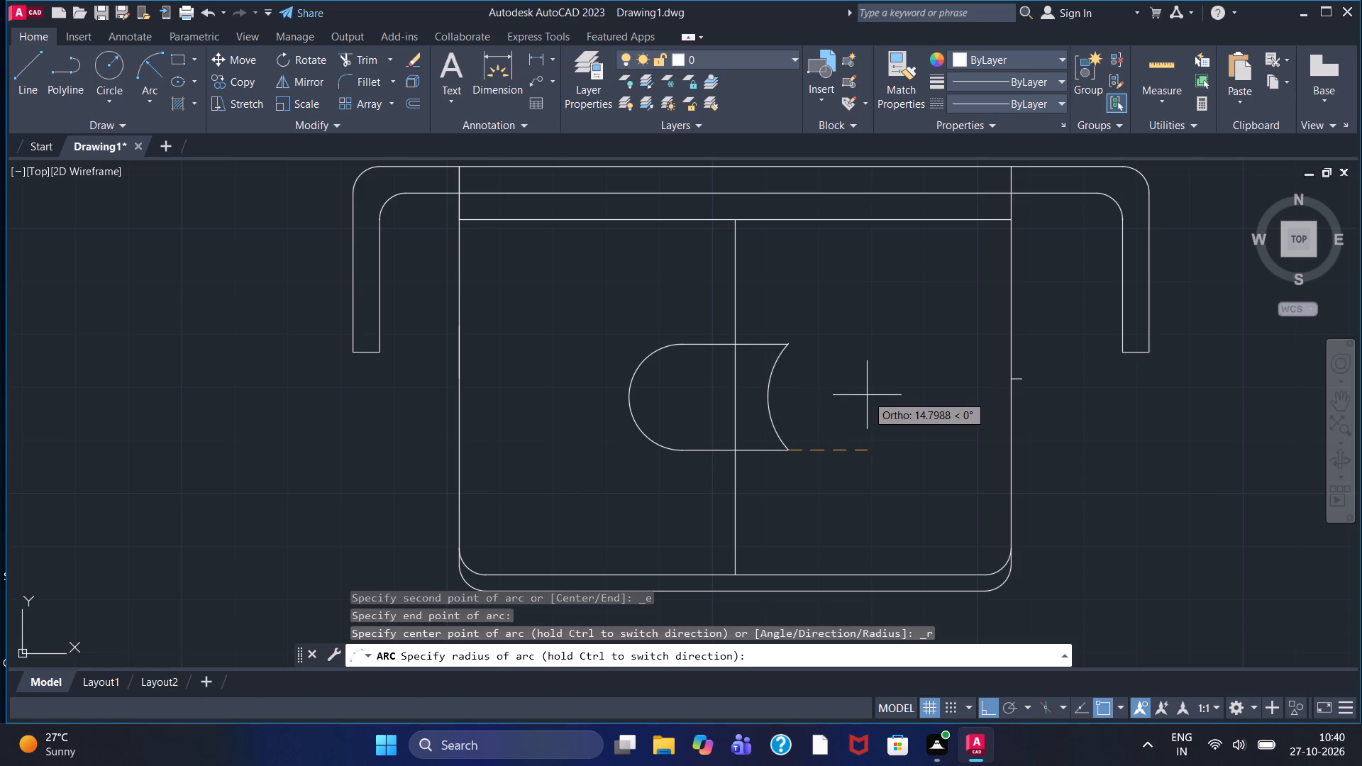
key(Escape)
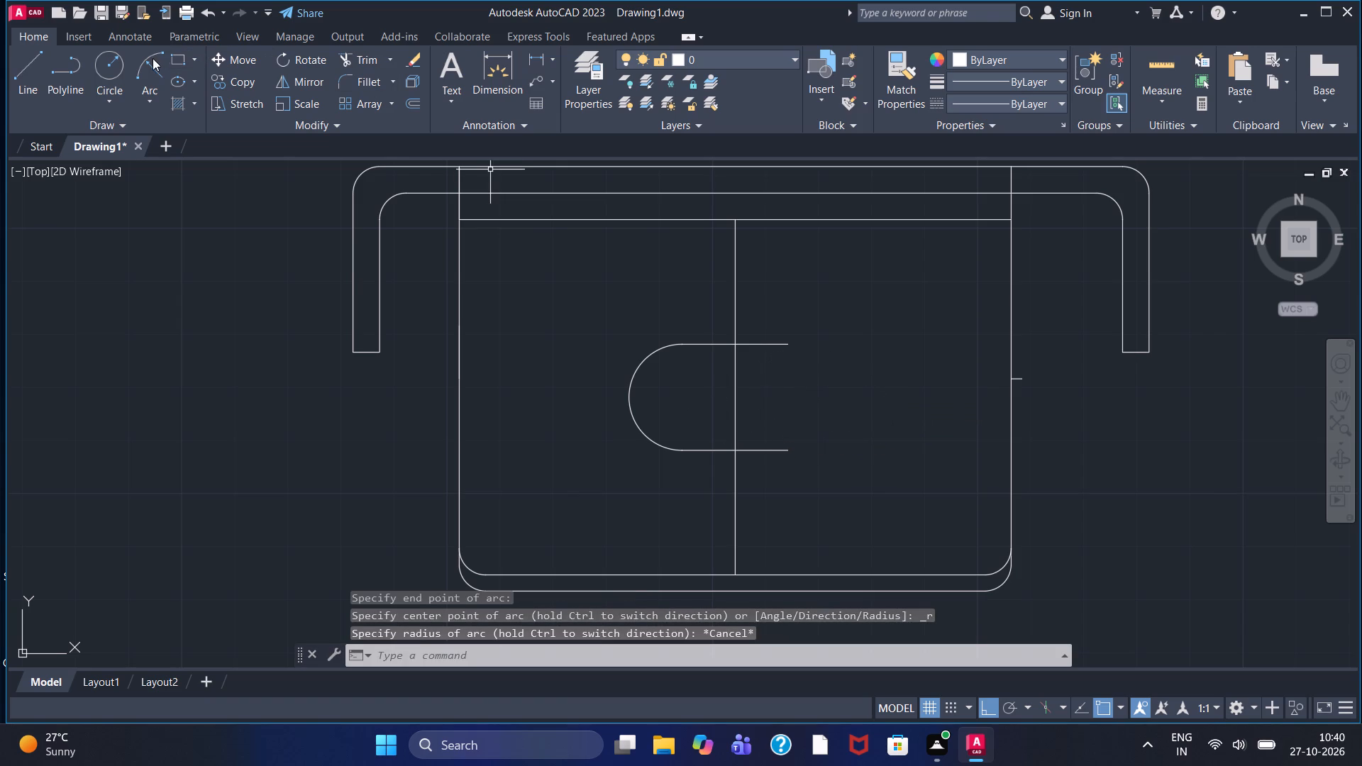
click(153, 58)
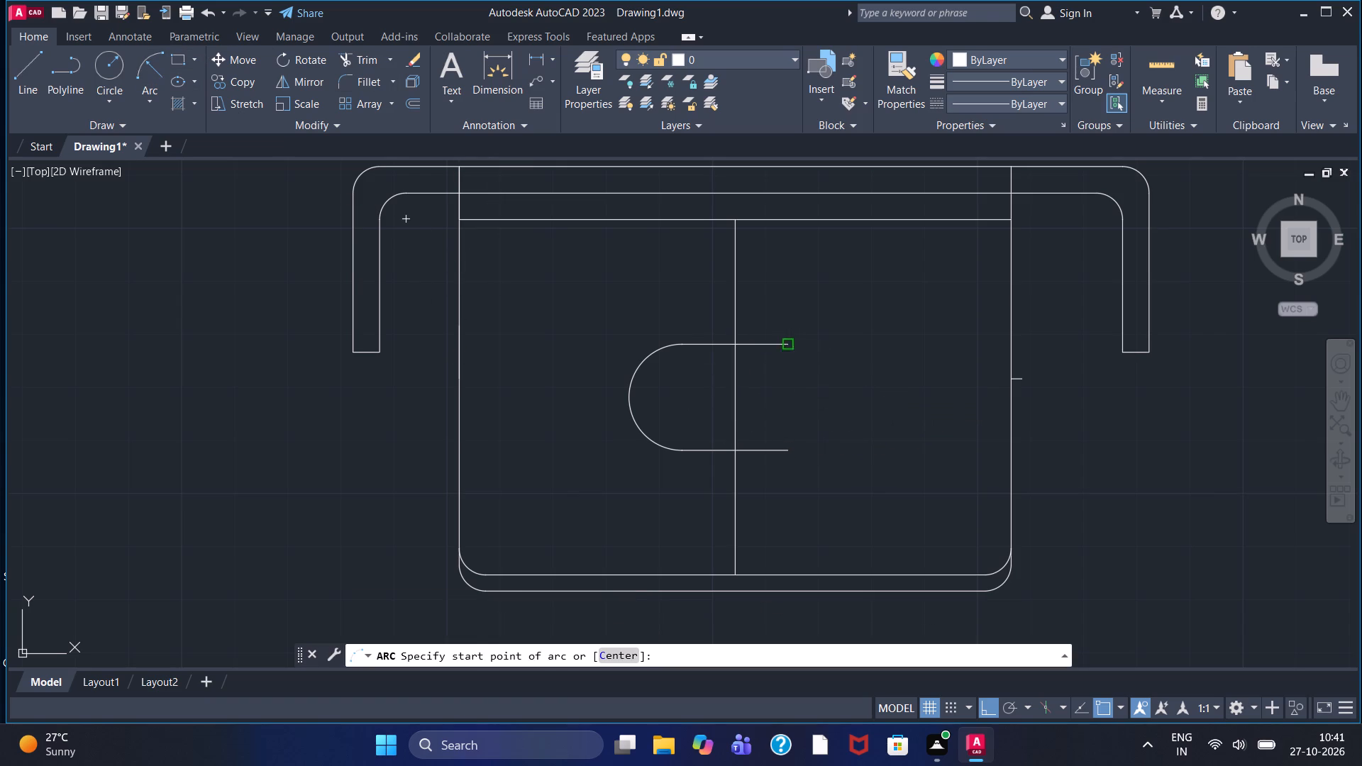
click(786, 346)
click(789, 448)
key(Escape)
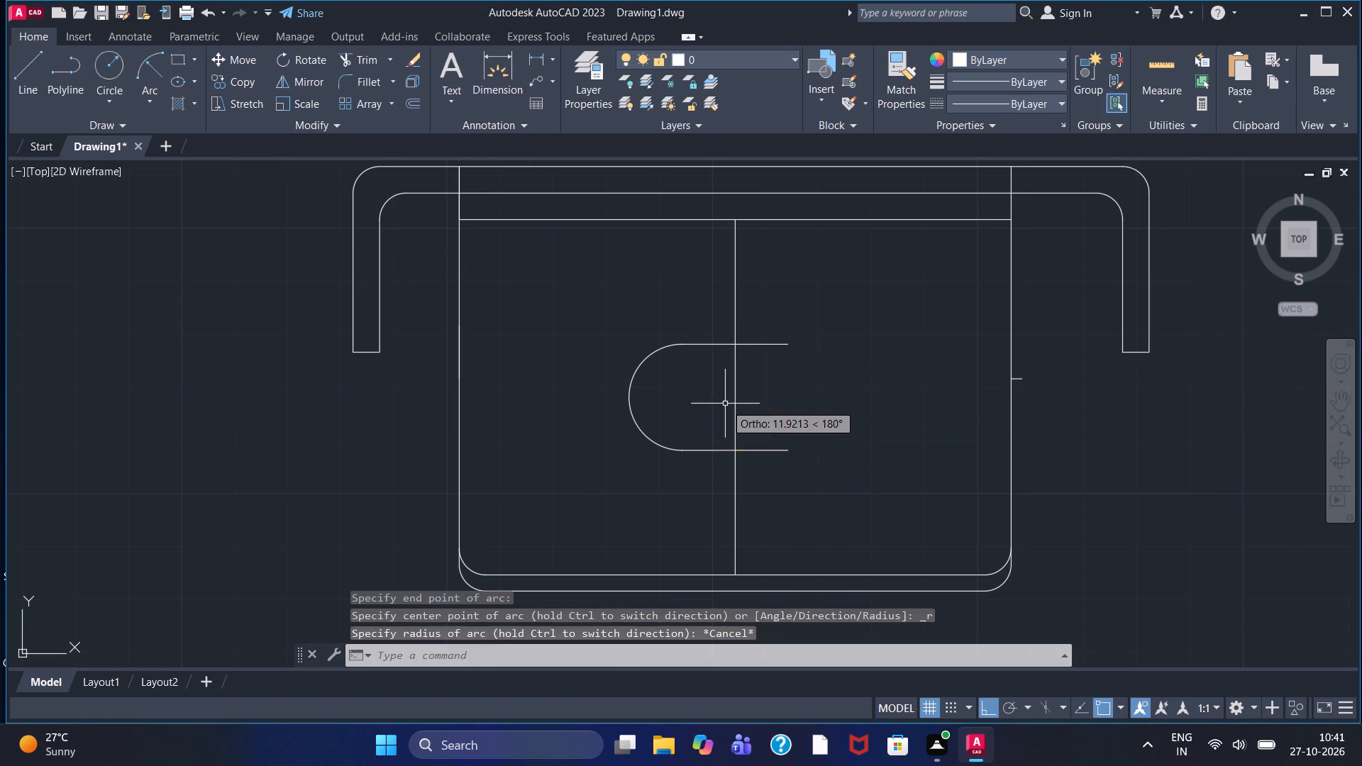
Draw a start-end-radius arc of radius 10 from the lower to the upper line's right end, closing the slot.
click(144, 67)
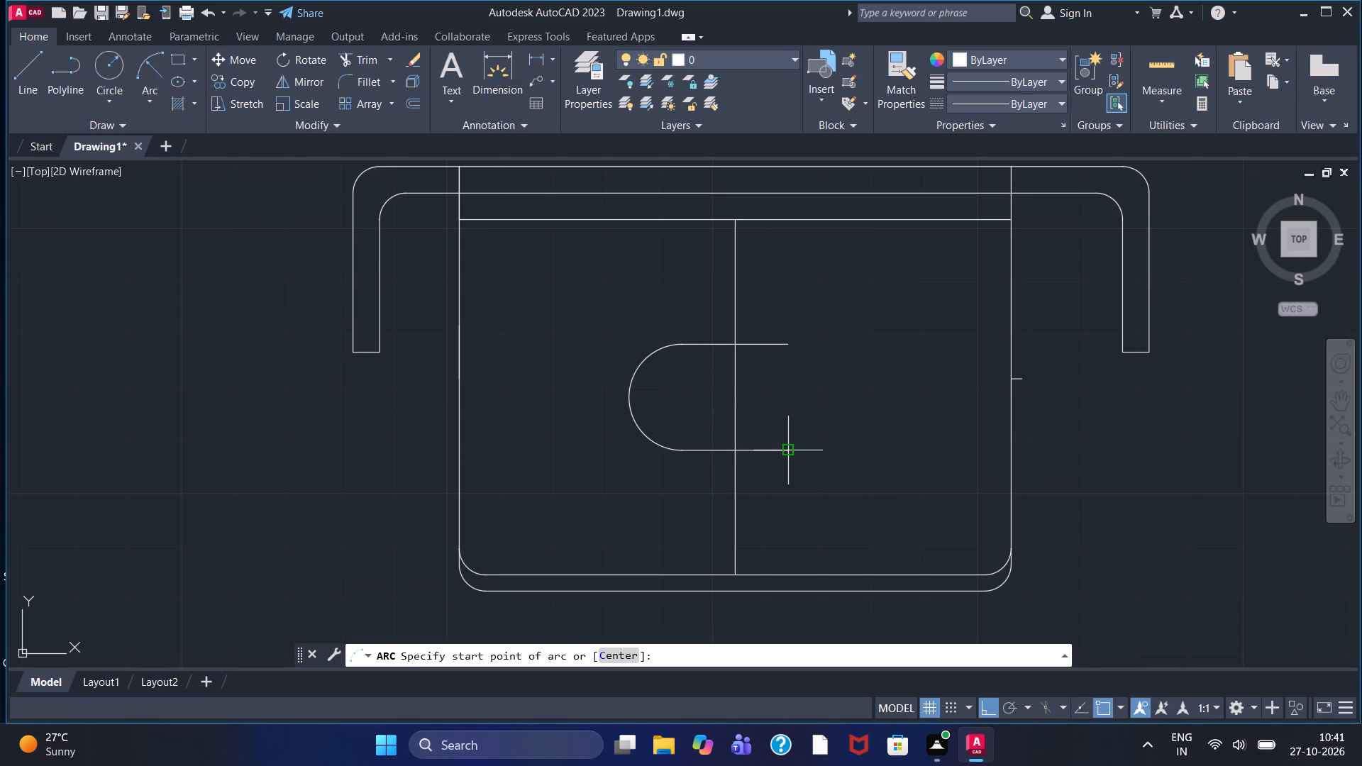
drag(789, 447, 789, 439)
click(788, 346)
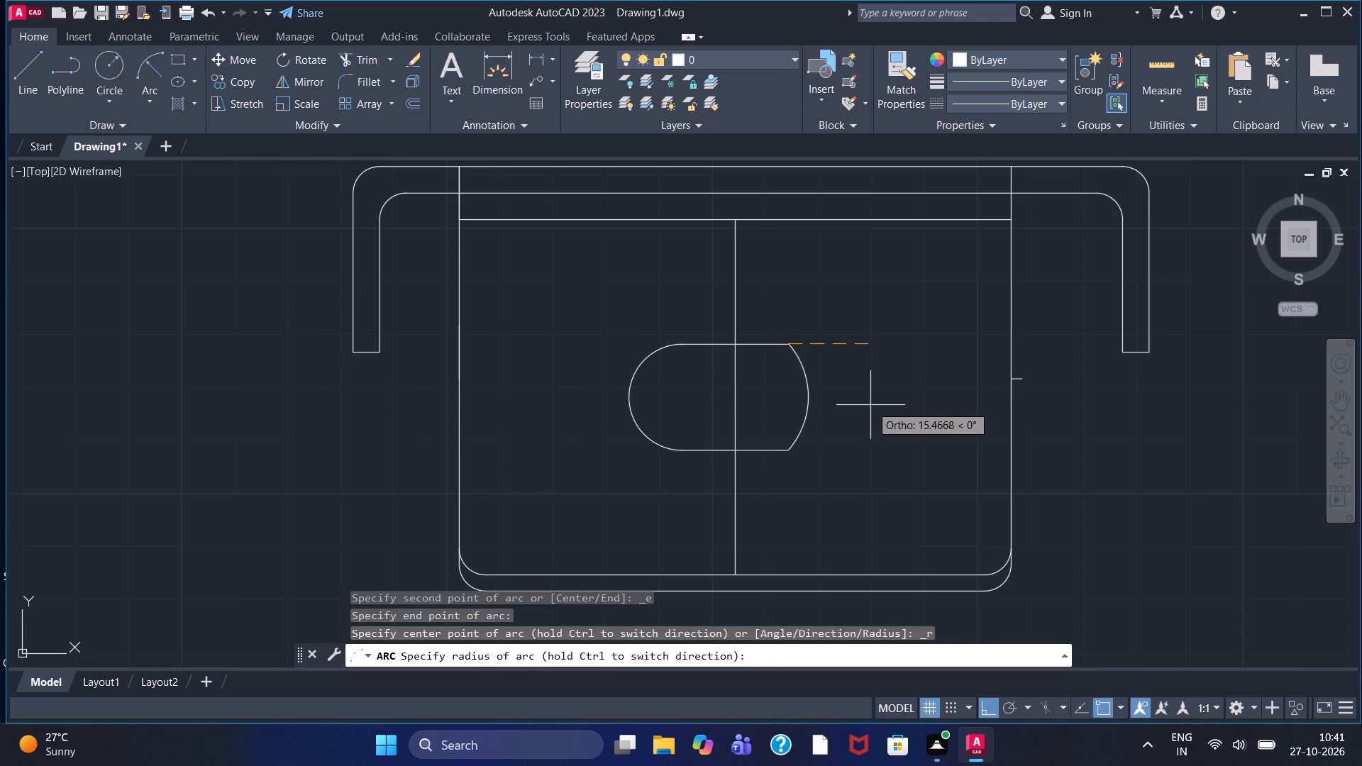
text(10)
key(Return)
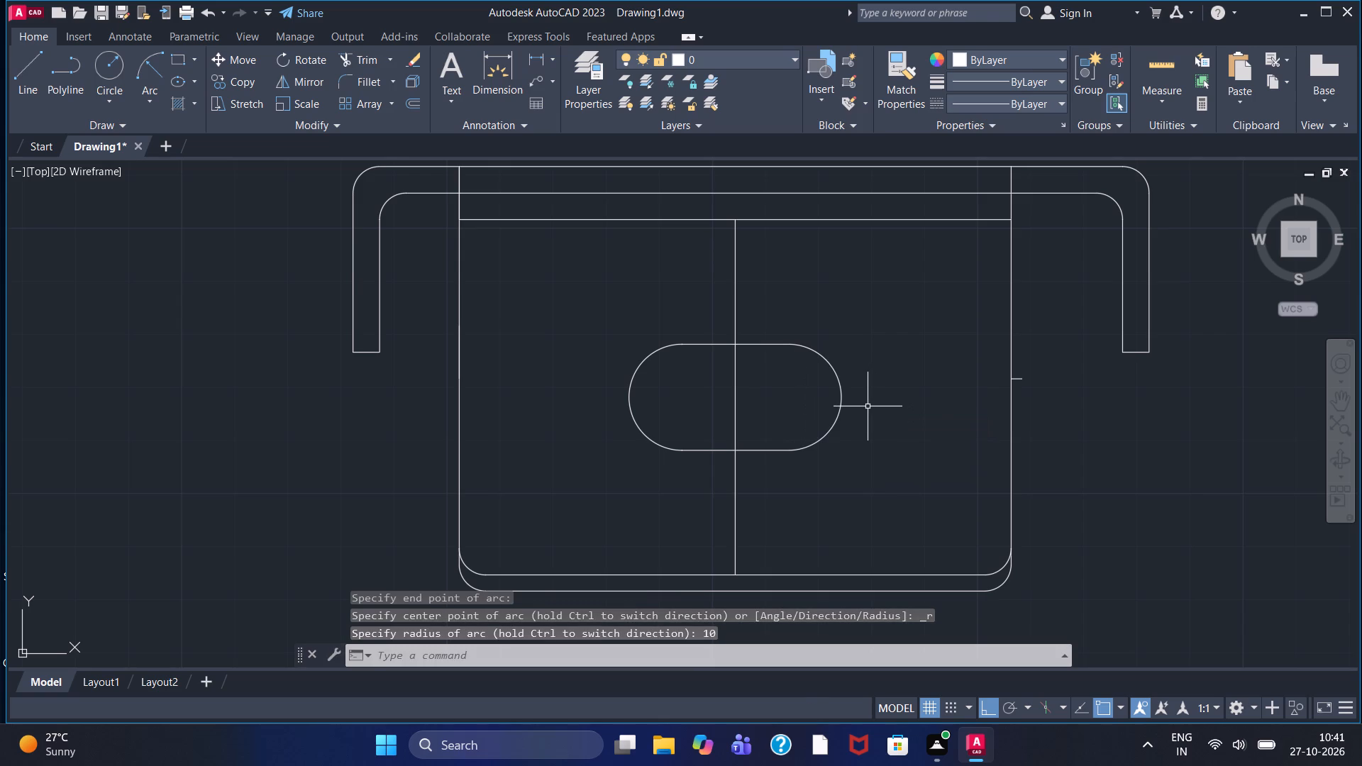
key(Escape)
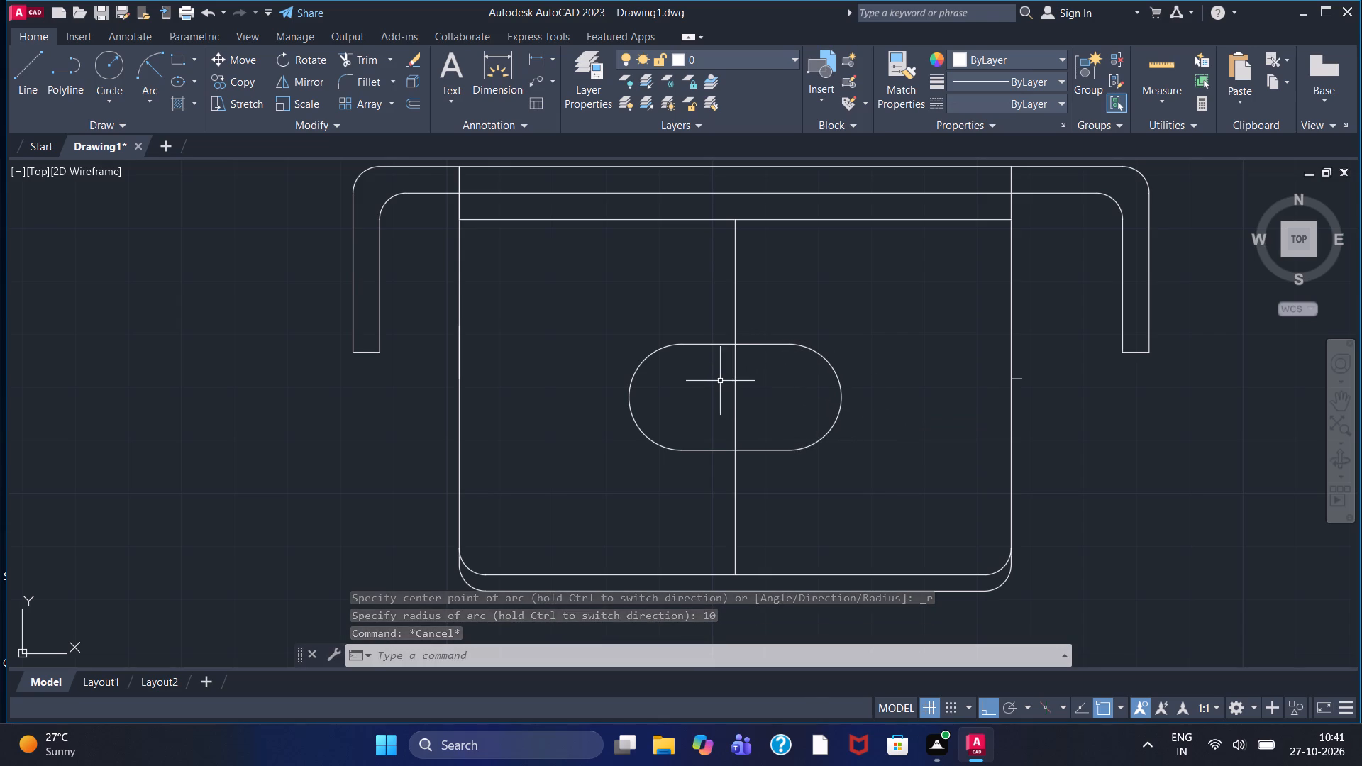
Delete the vertical centre line running through the slot.
click(735, 409)
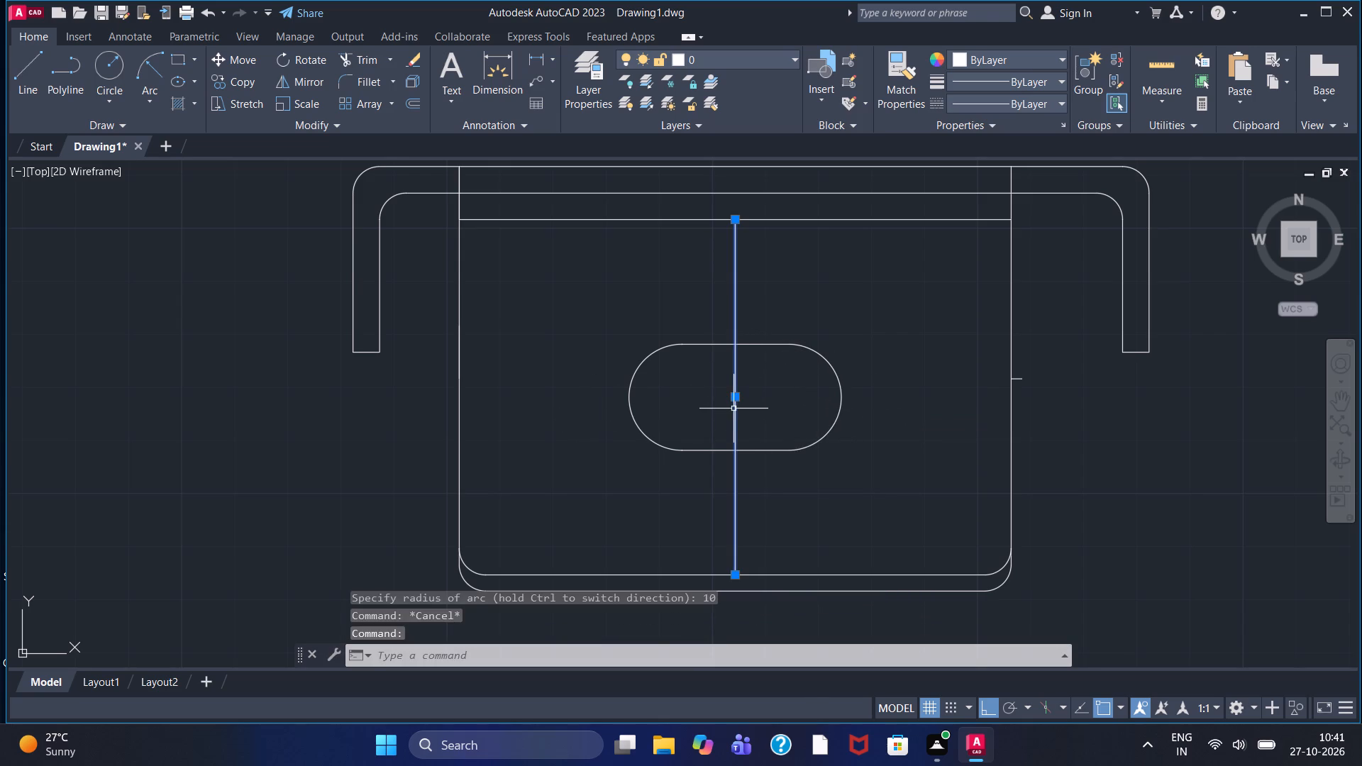
key(Delete)
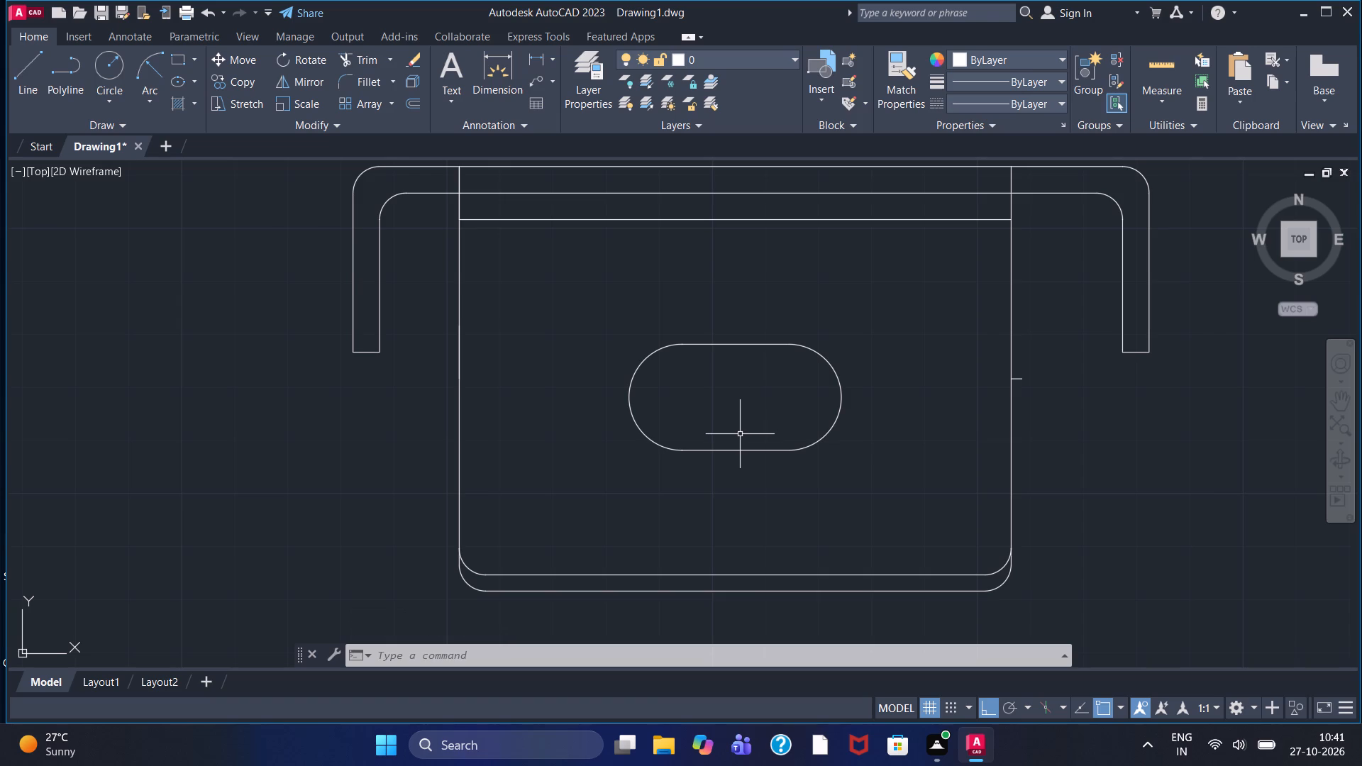
key(Escape)
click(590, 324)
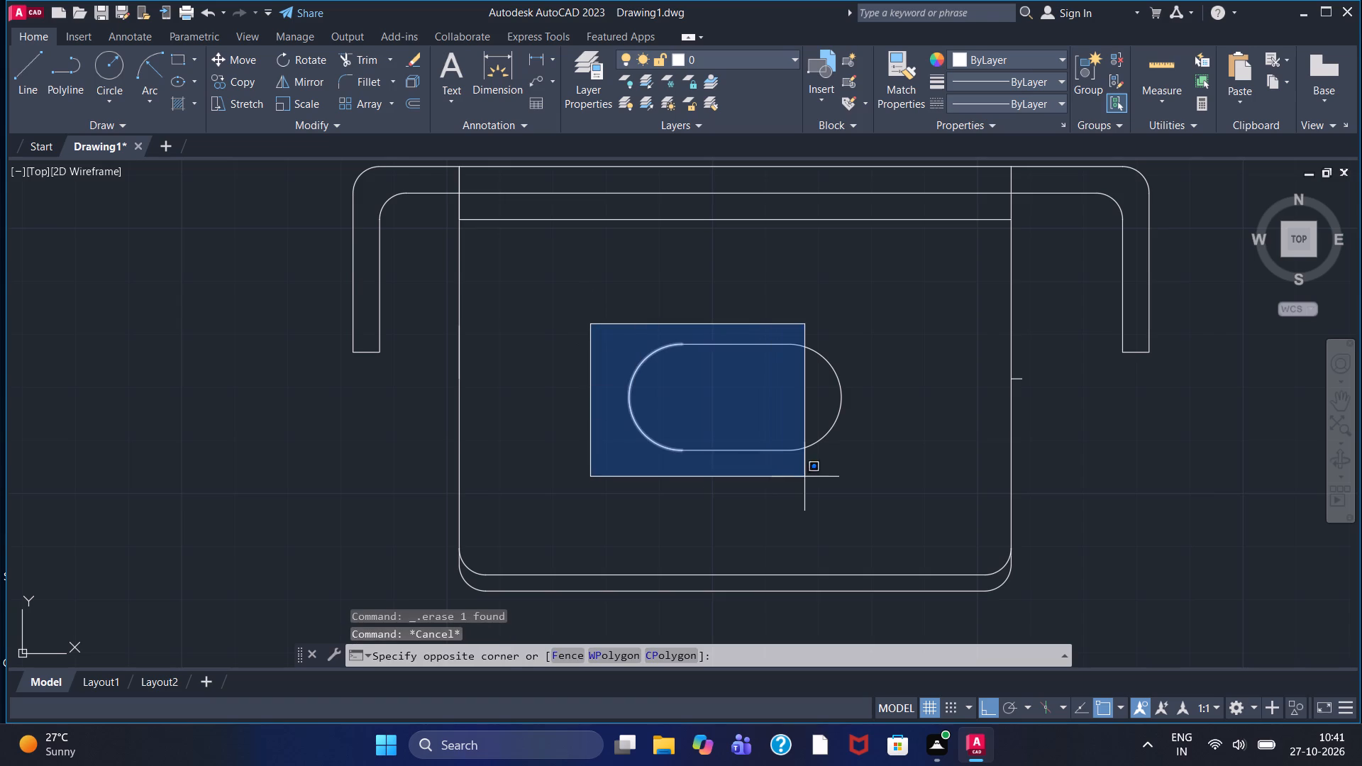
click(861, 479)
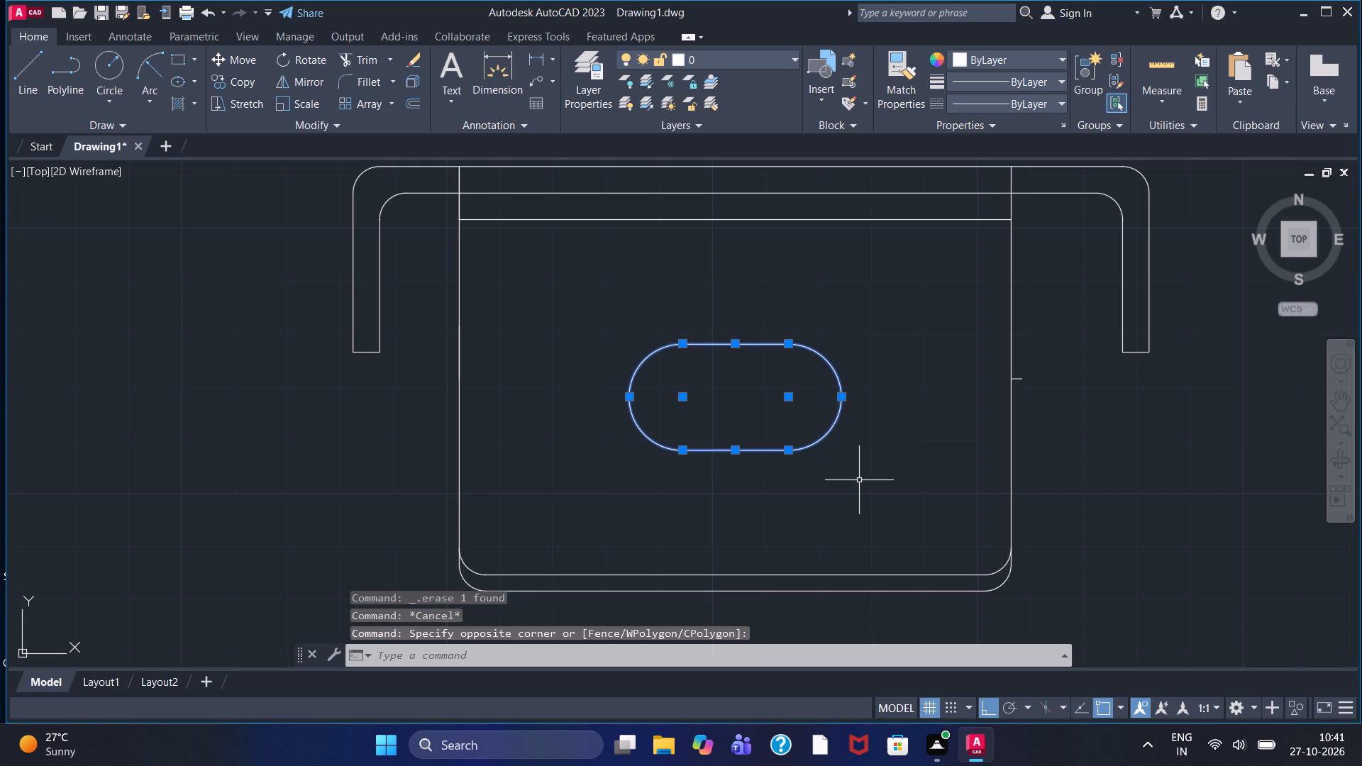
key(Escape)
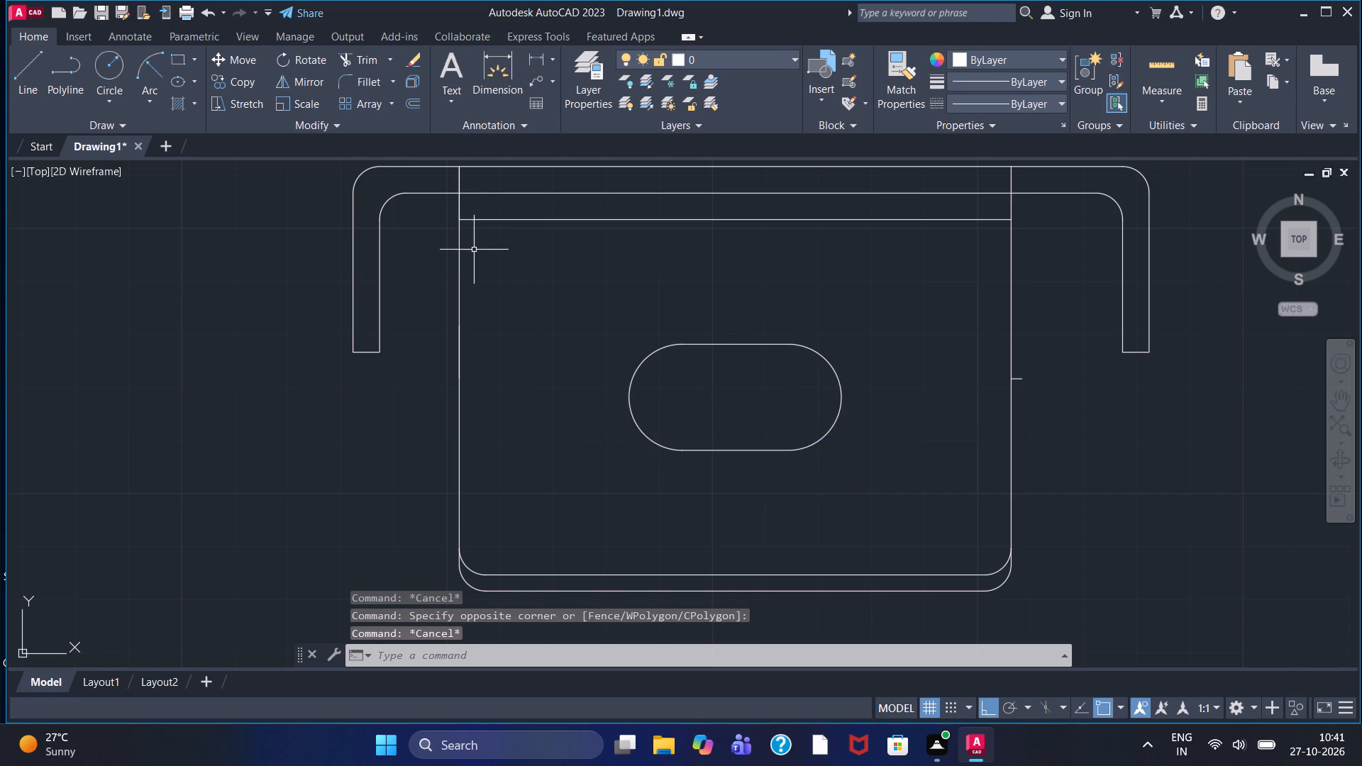
Draw a line 40 down from the left end of the horizontal line under the bracket, continuing horizontally past the plate's right side.
click(33, 69)
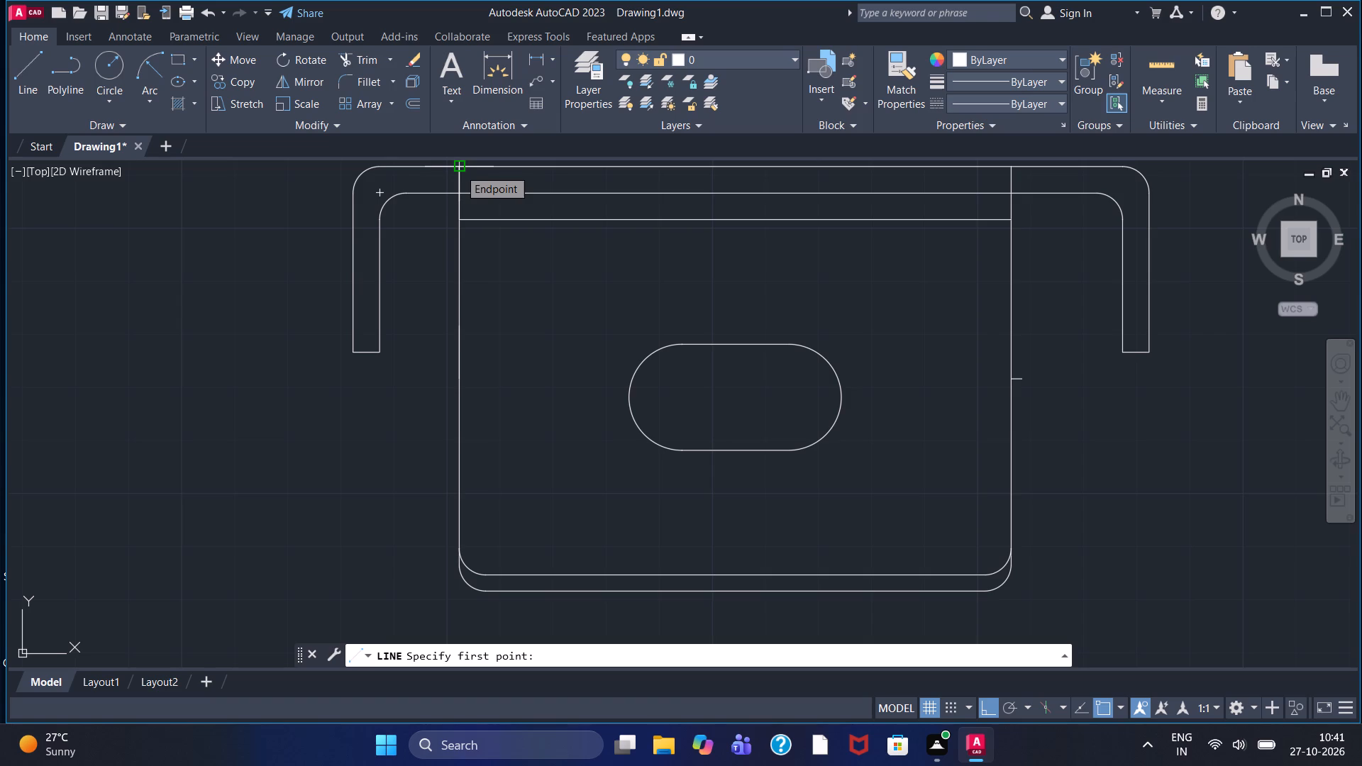
click(456, 223)
text(40)
key(Return)
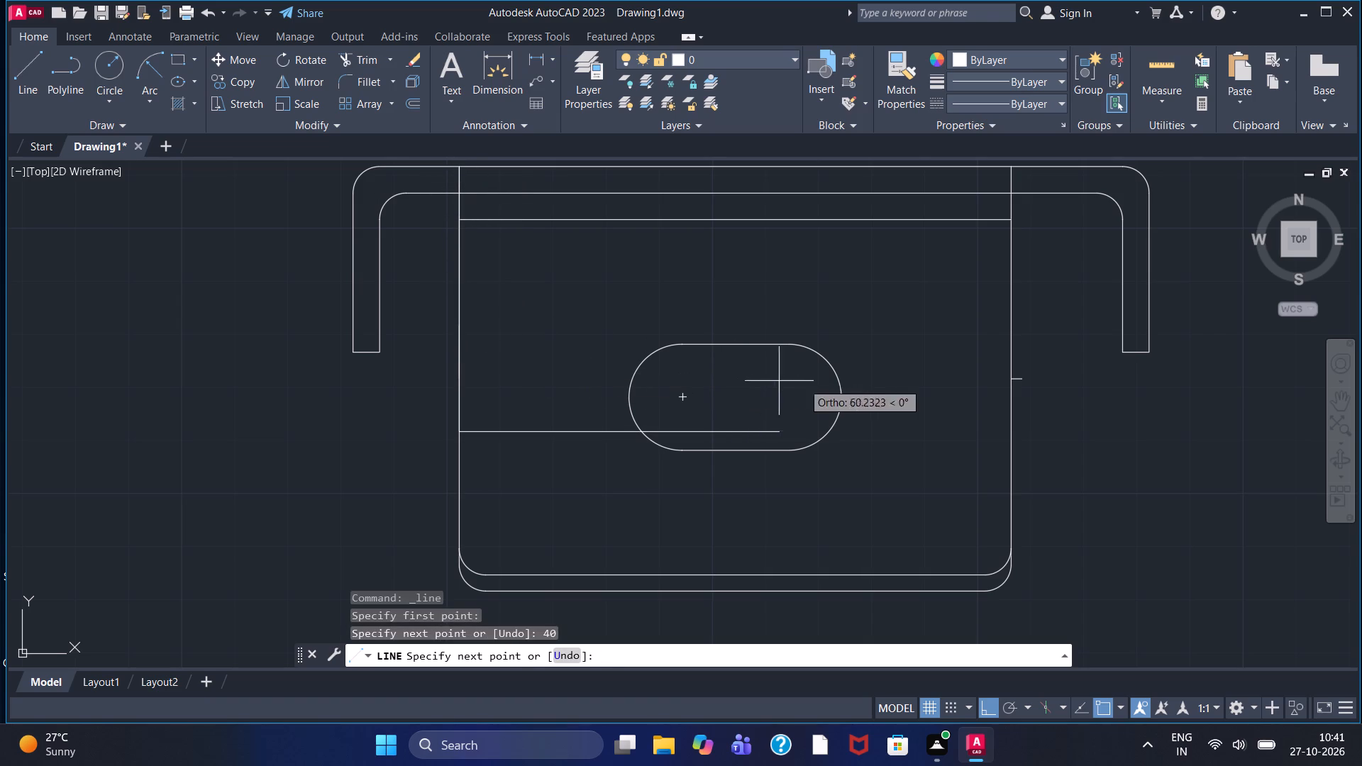
click(1051, 441)
key(Escape)
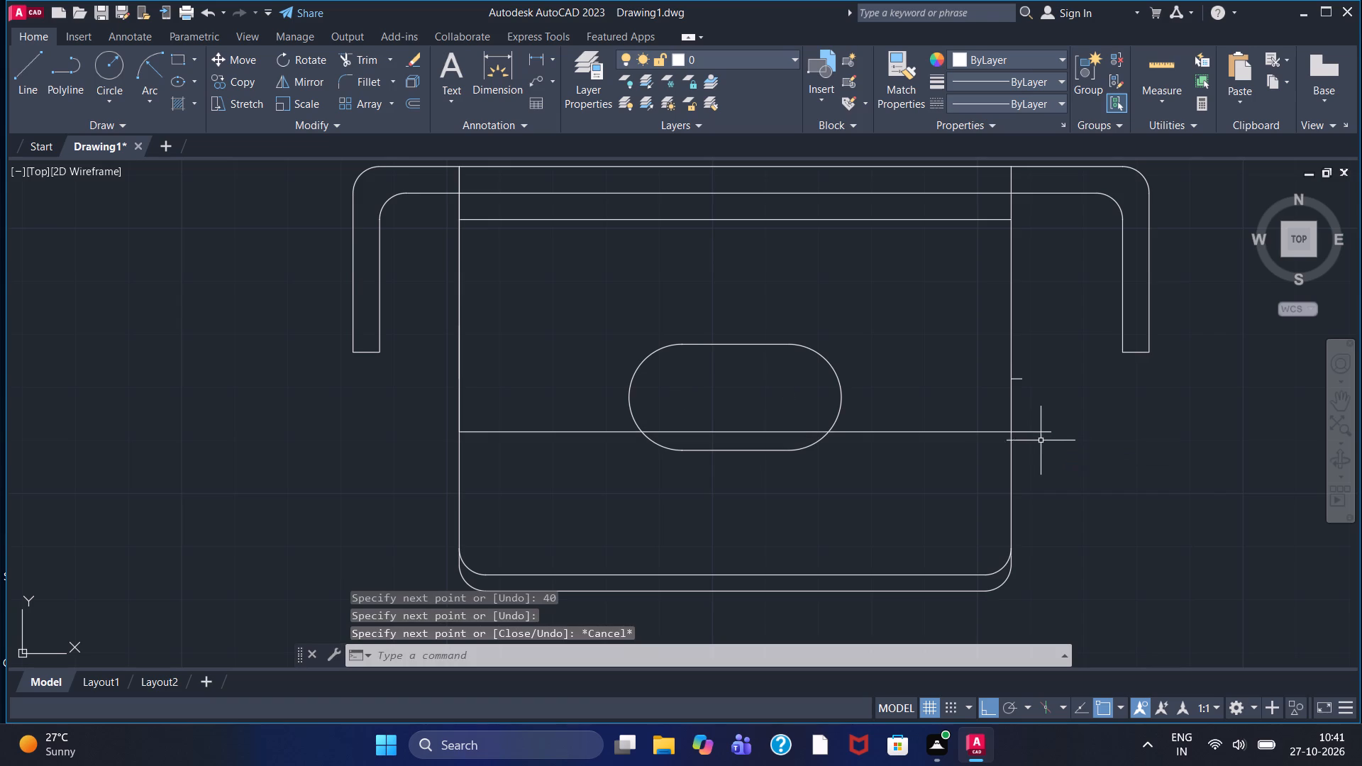
Move the slot straight up from its left arc centre to roughly midway between the upper and new lower horizontal lines.
click(576, 329)
click(910, 481)
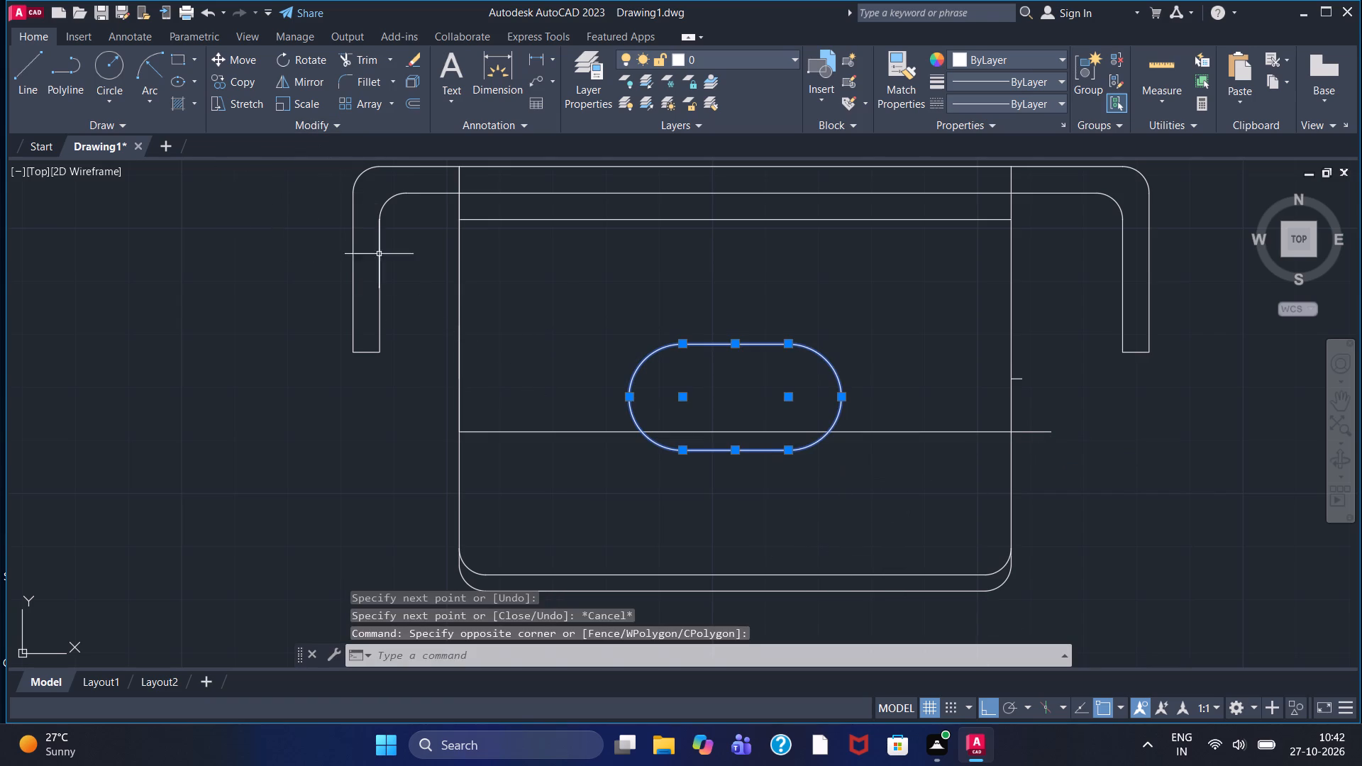
click(235, 68)
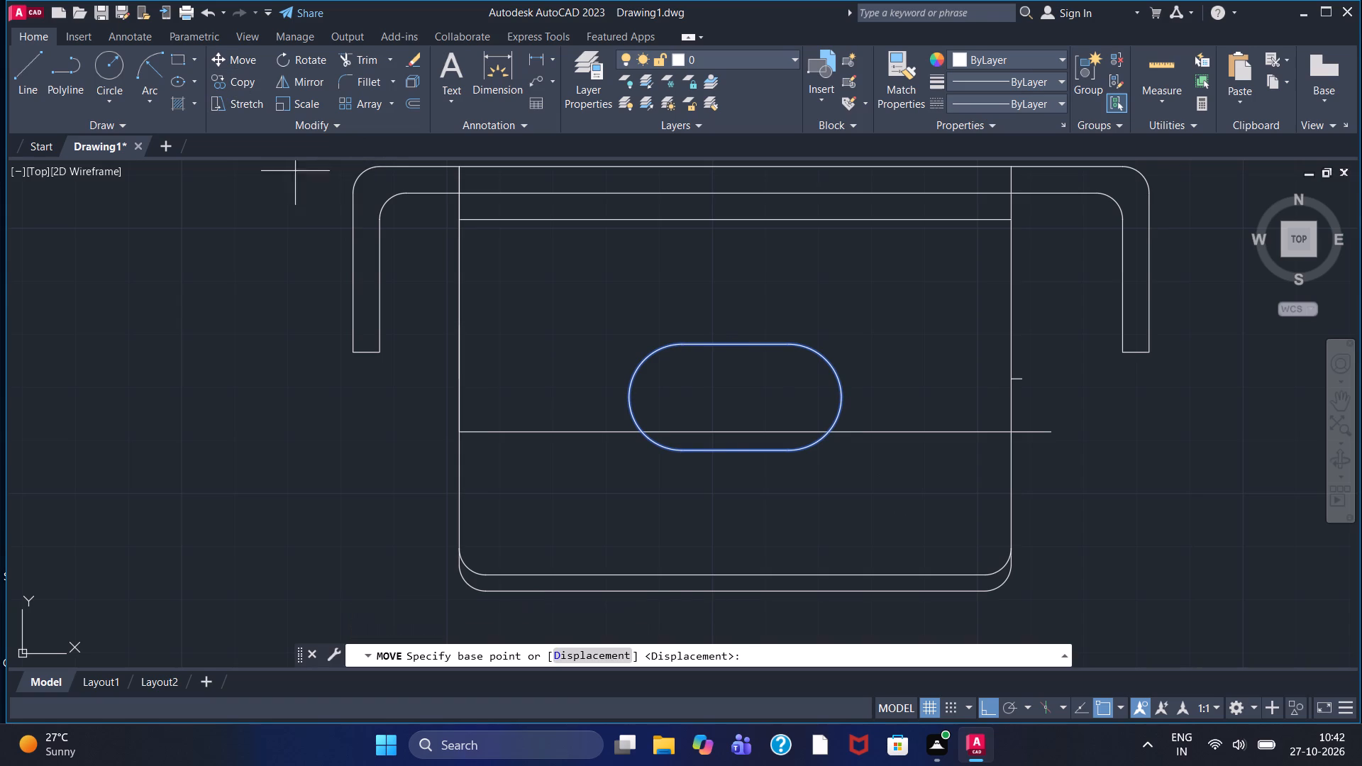
drag(682, 399, 653, 328)
click(650, 329)
key(Escape)
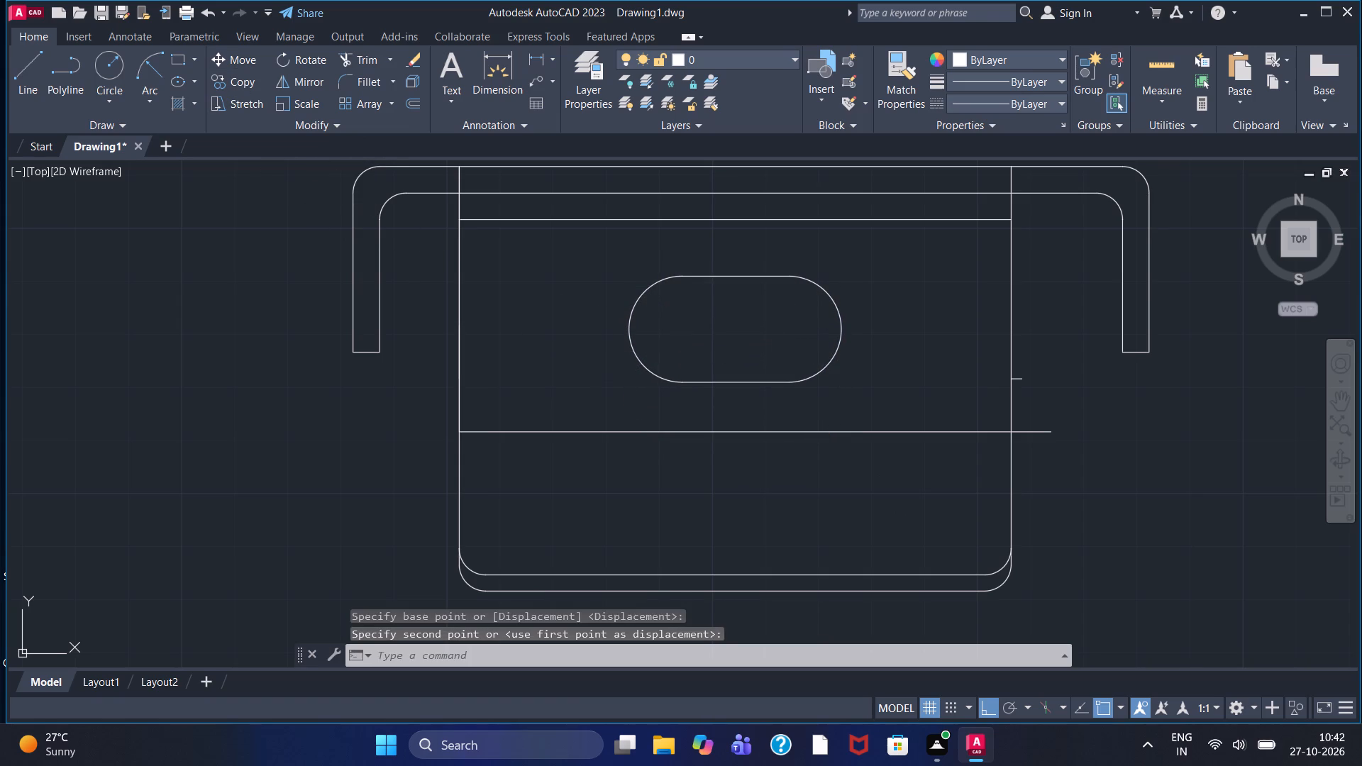
Trim the new horizontal line's overhang and the short leftover stub outside the plate's right side.
click(352, 60)
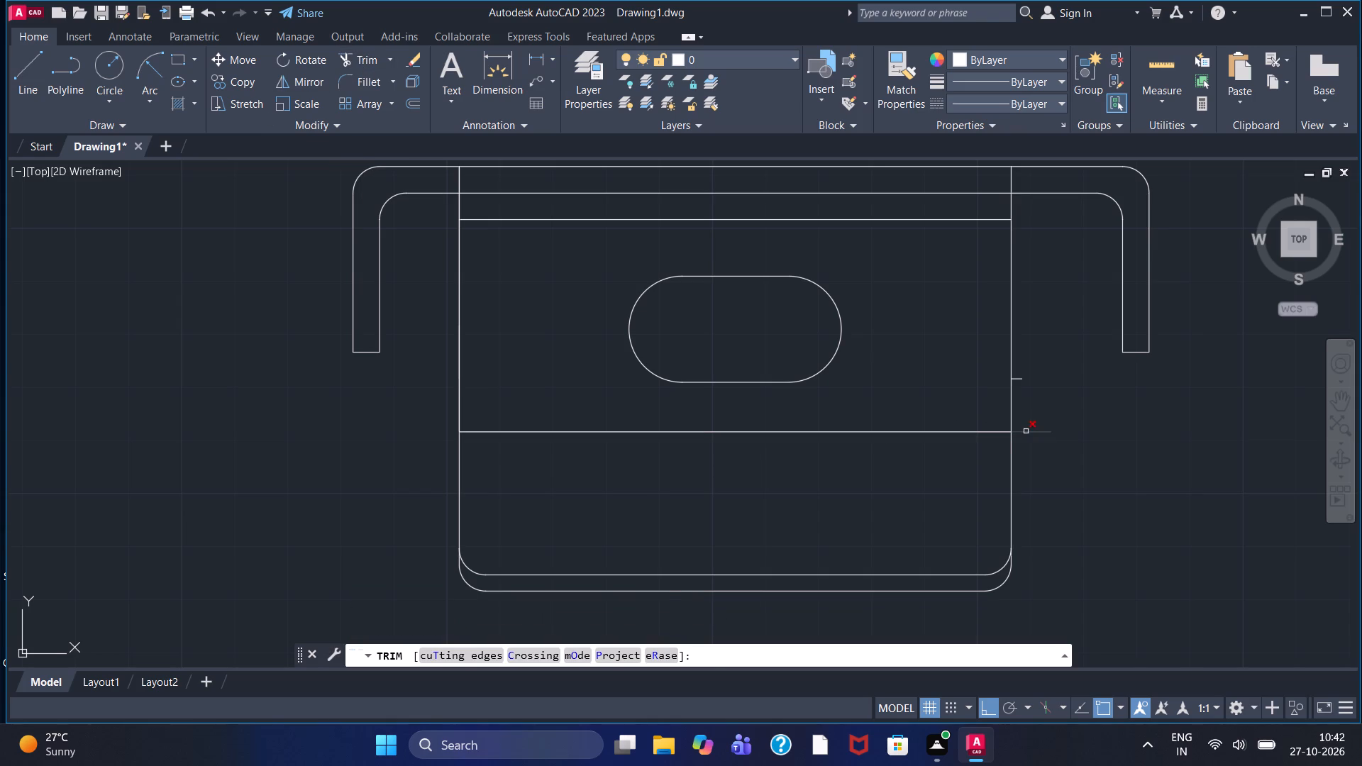
click(1026, 431)
click(1017, 379)
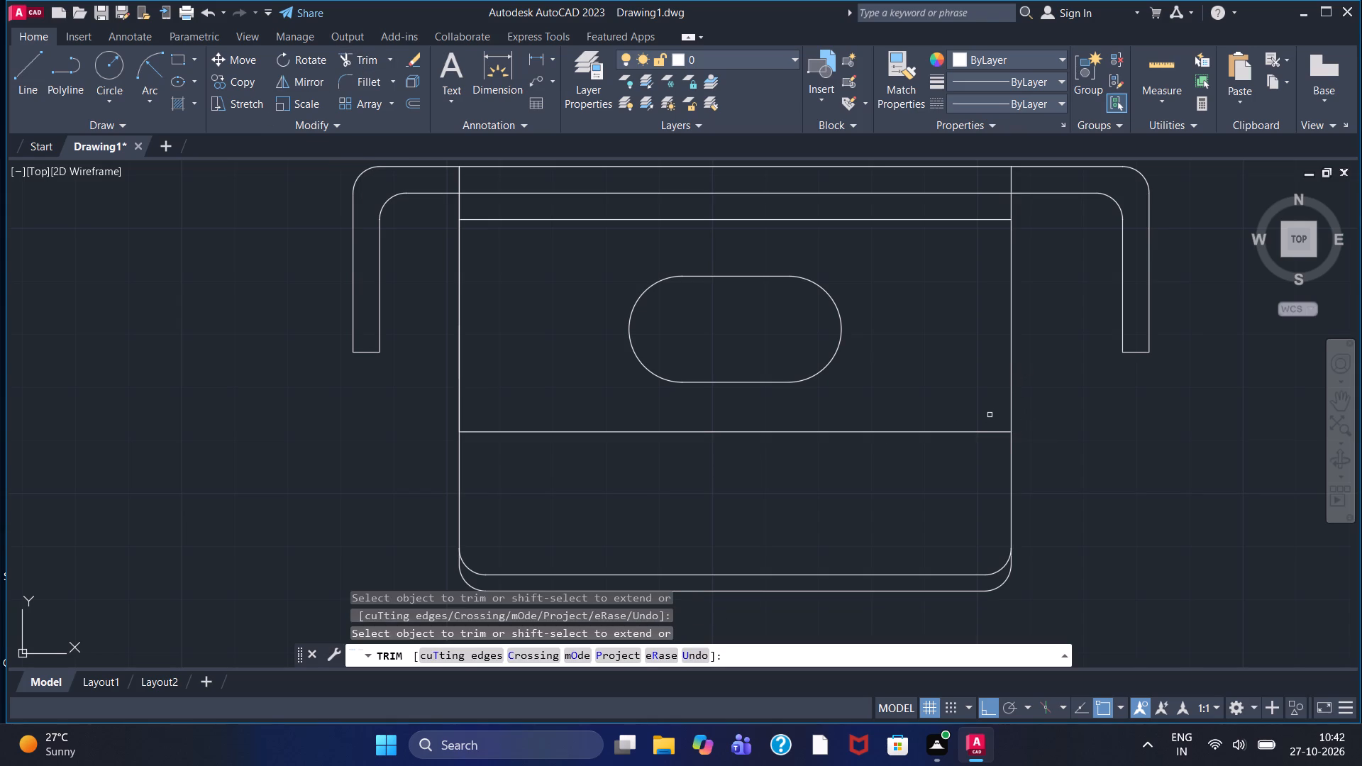
middle_drag(898, 362, 900, 382)
key(Escape)
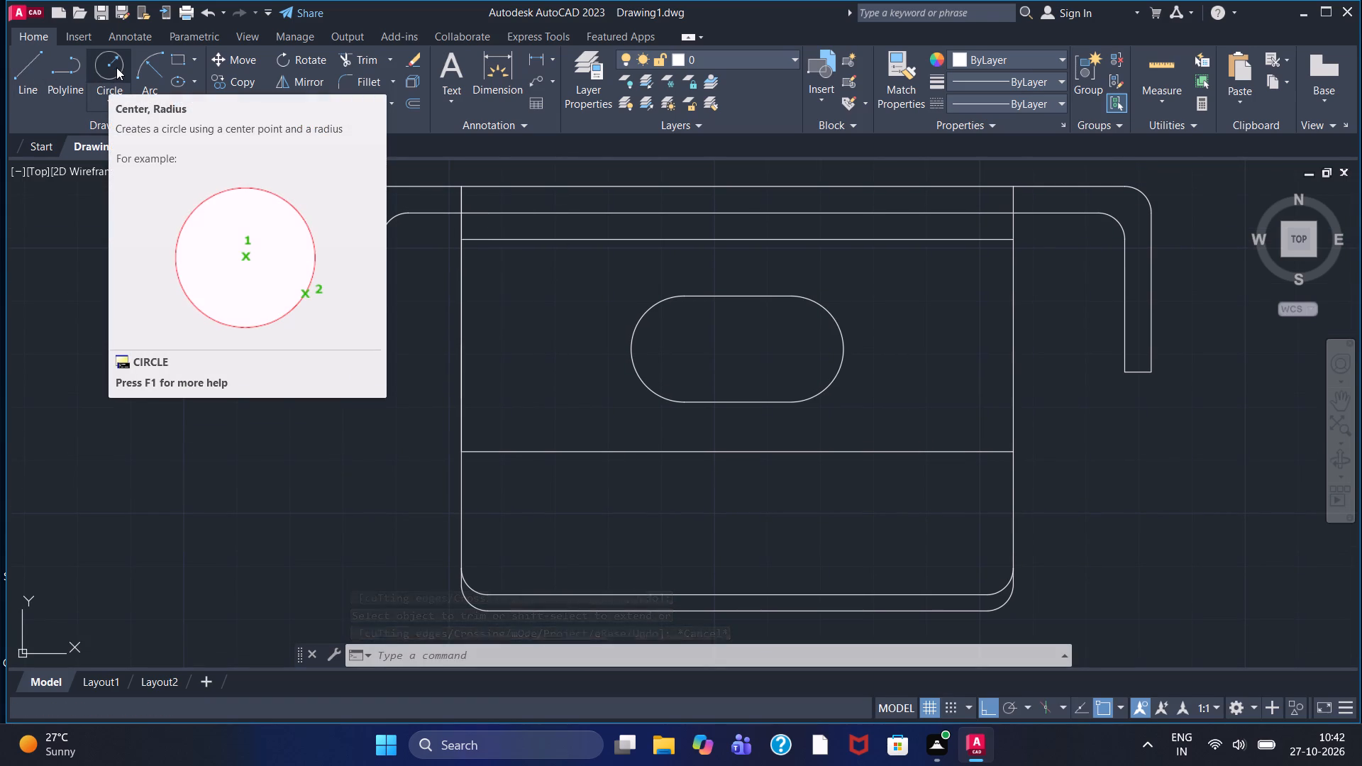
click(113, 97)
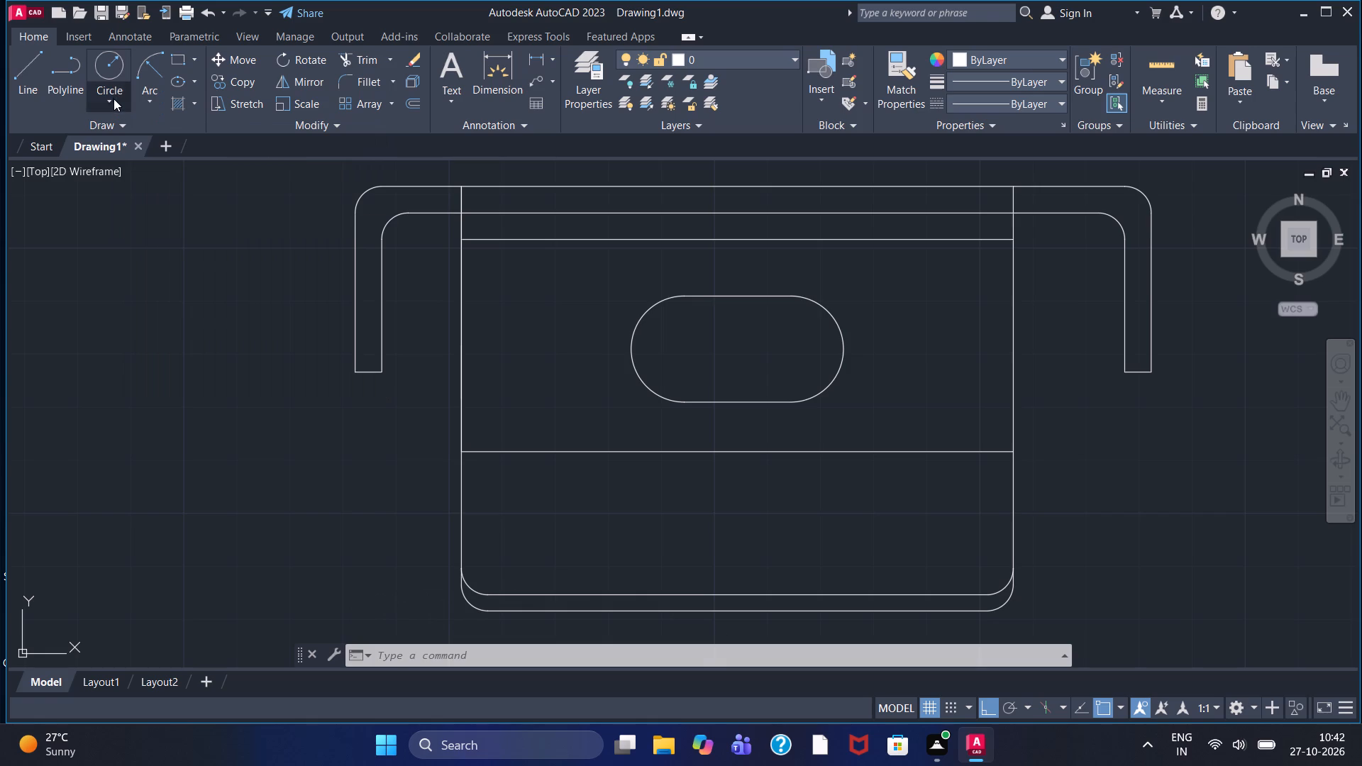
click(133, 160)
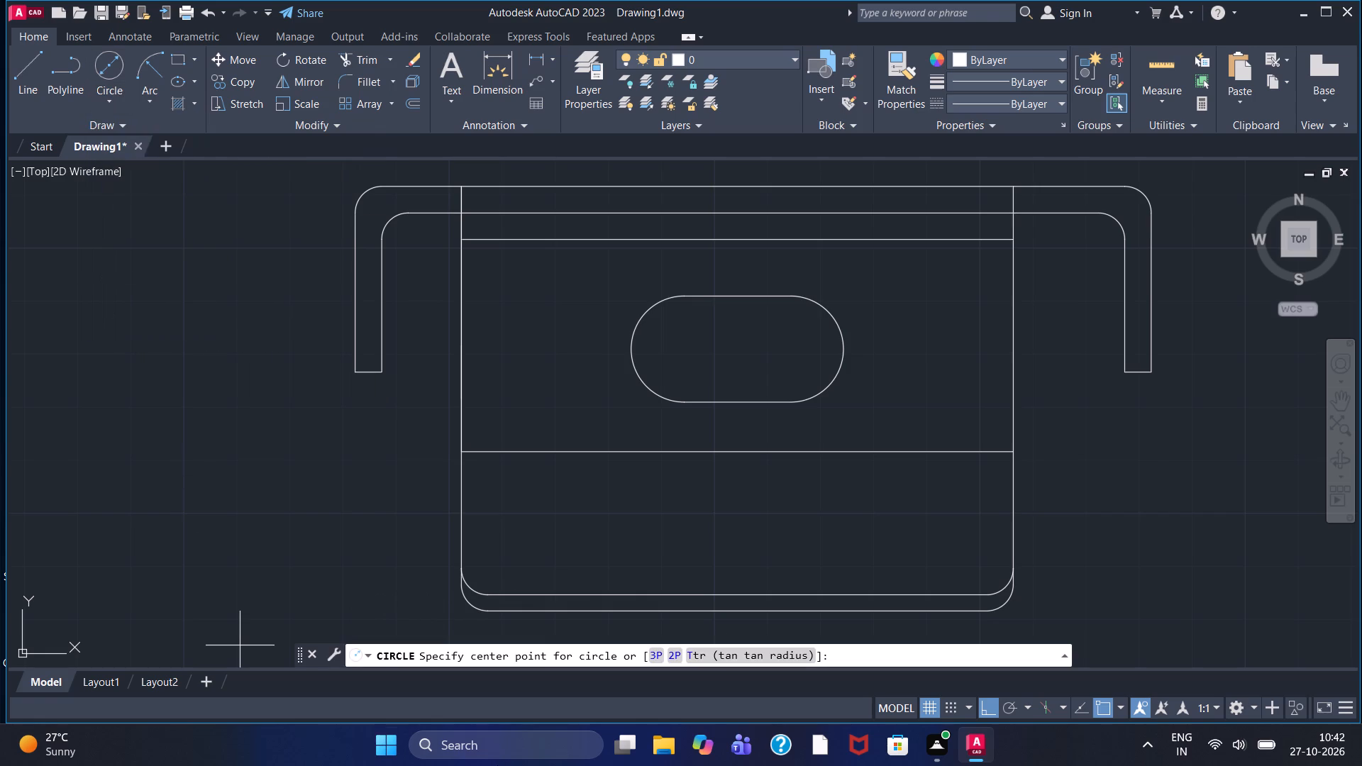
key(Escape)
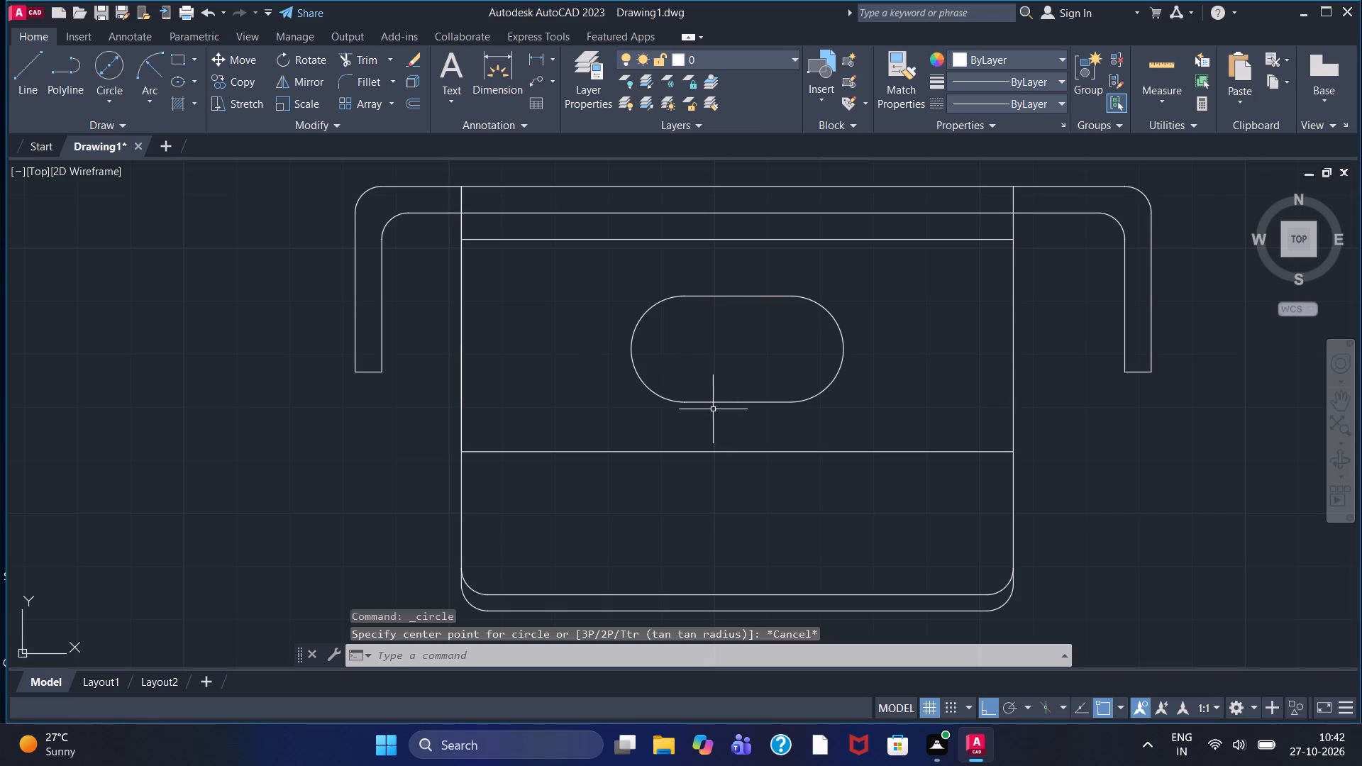
Draw connected lines from the lower horizontal line's midpoint: 30 left, up past the bracket, 60 right, down below the plate, 60 left, and back up.
click(32, 58)
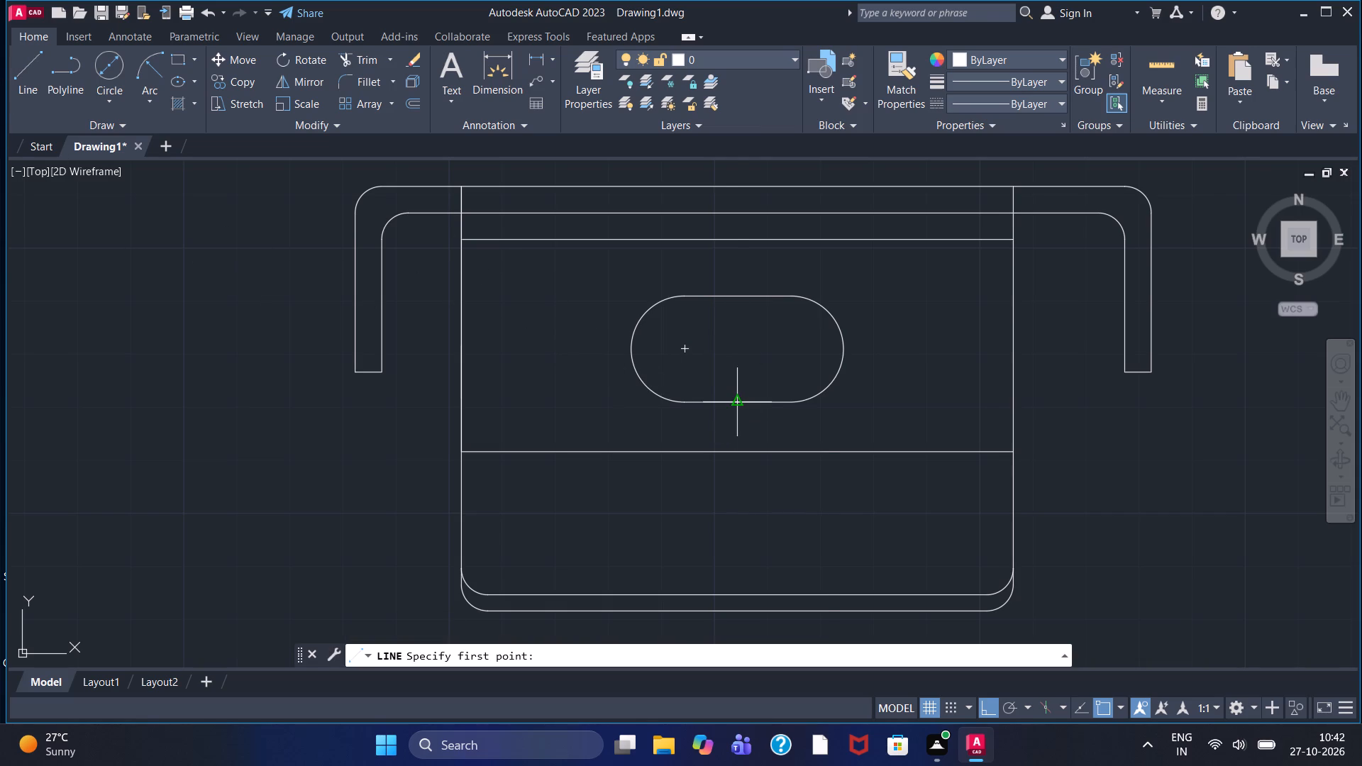
click(740, 453)
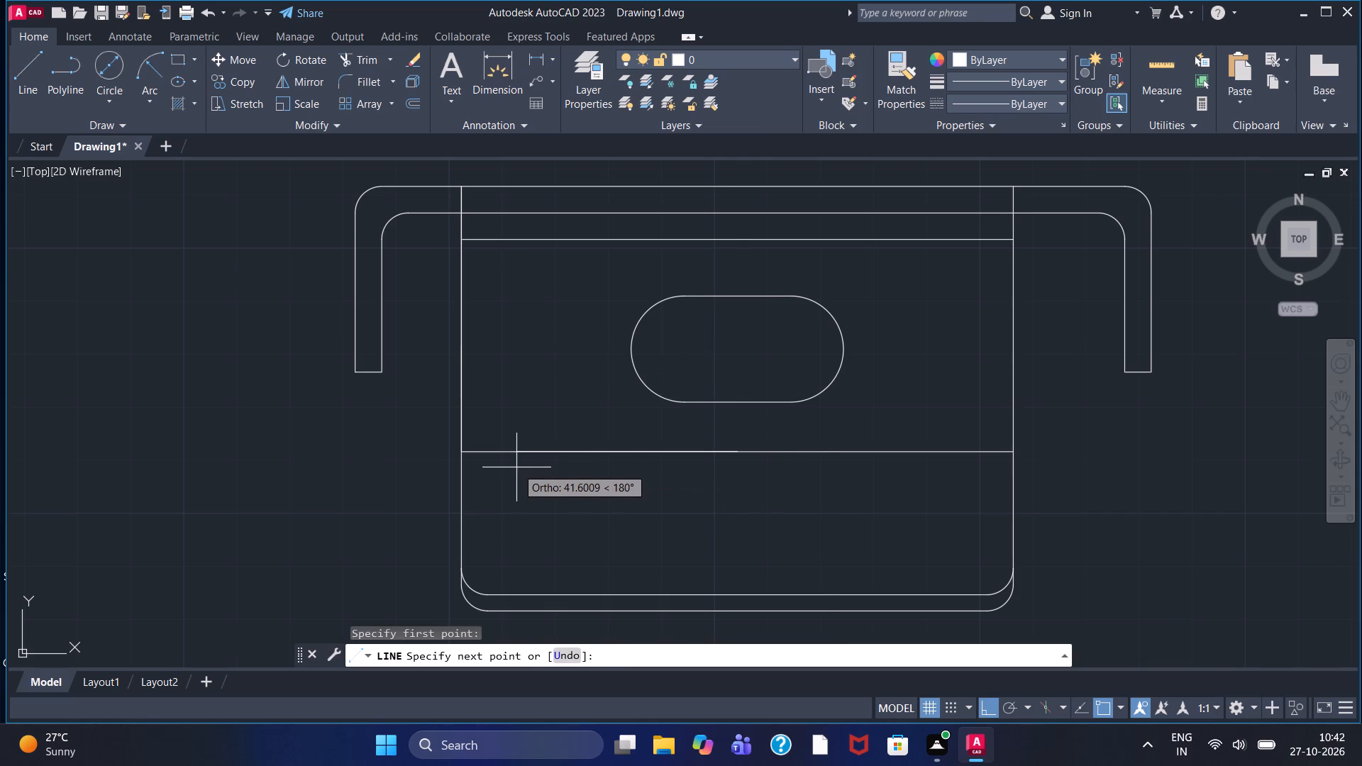
text(30)
key(Return)
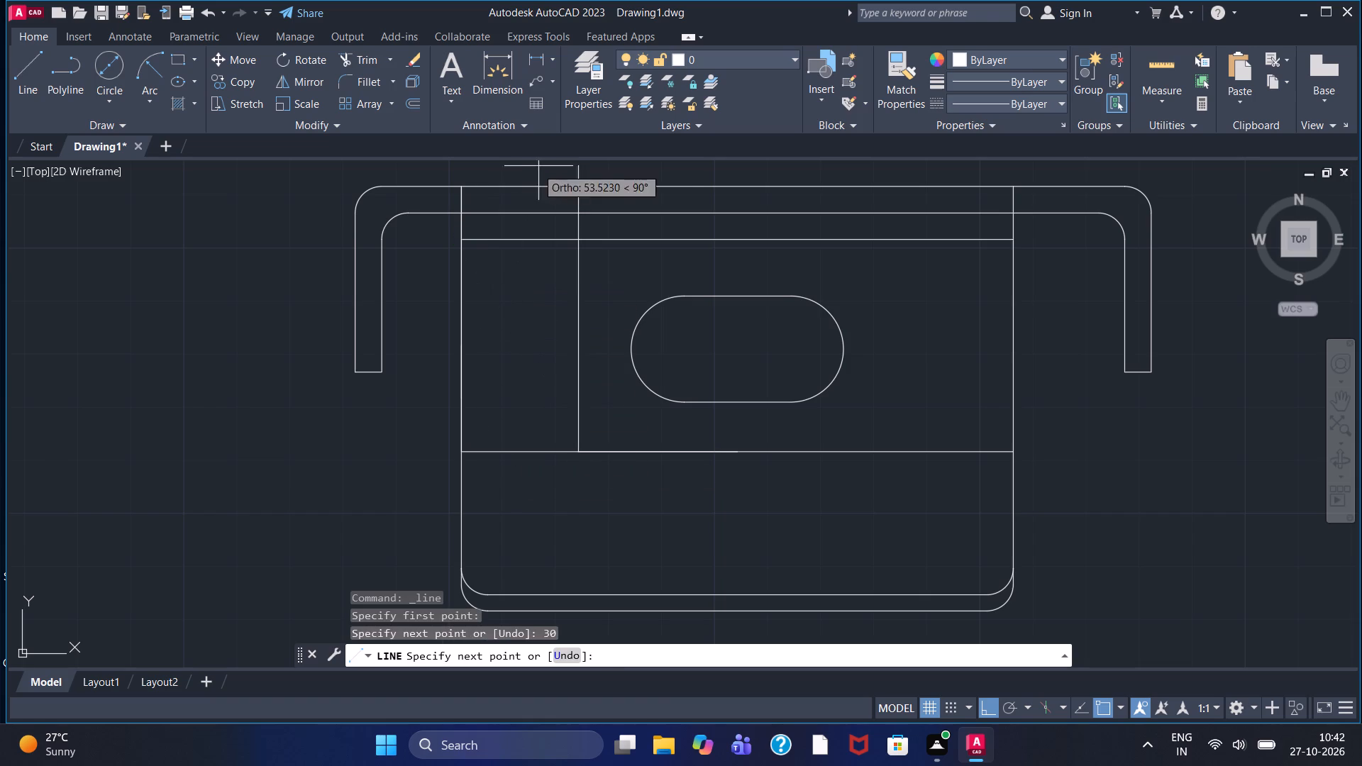
click(582, 170)
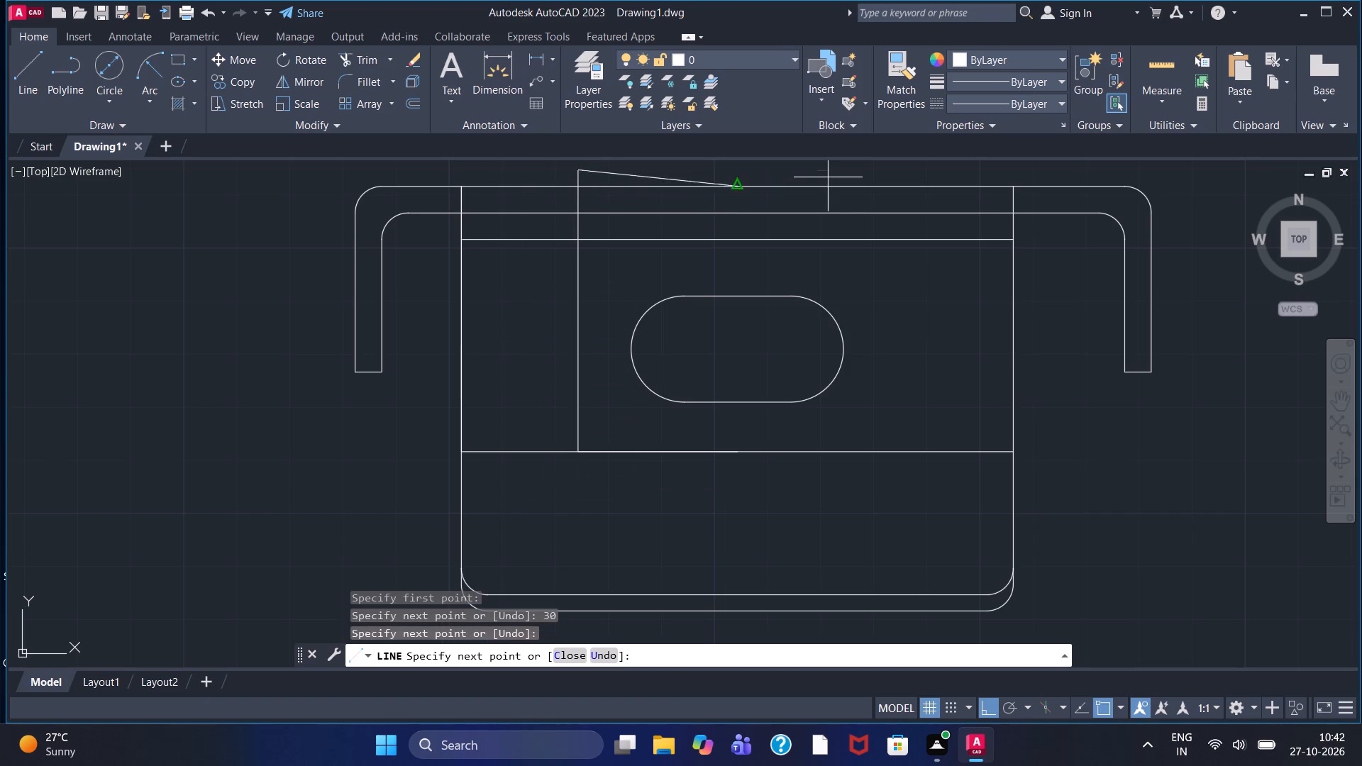
text(60)
key(Return)
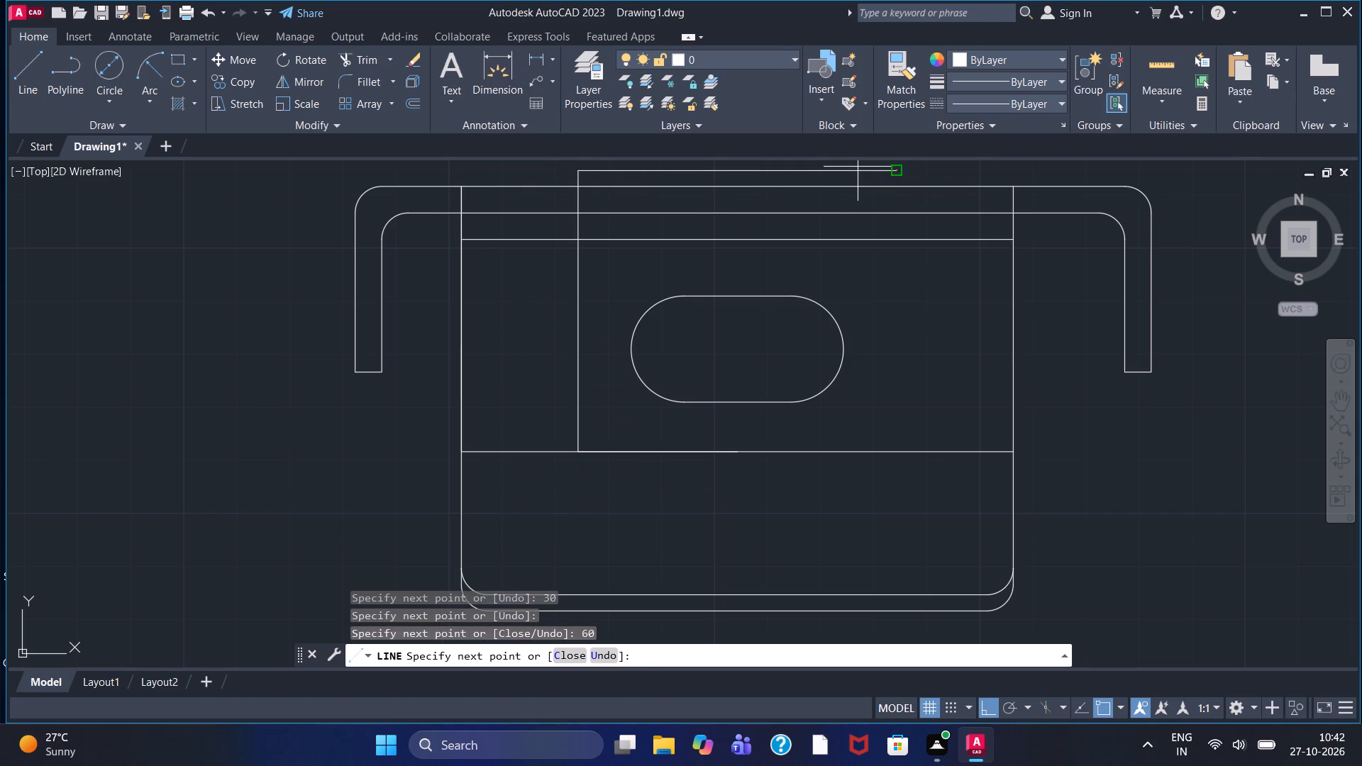
click(892, 638)
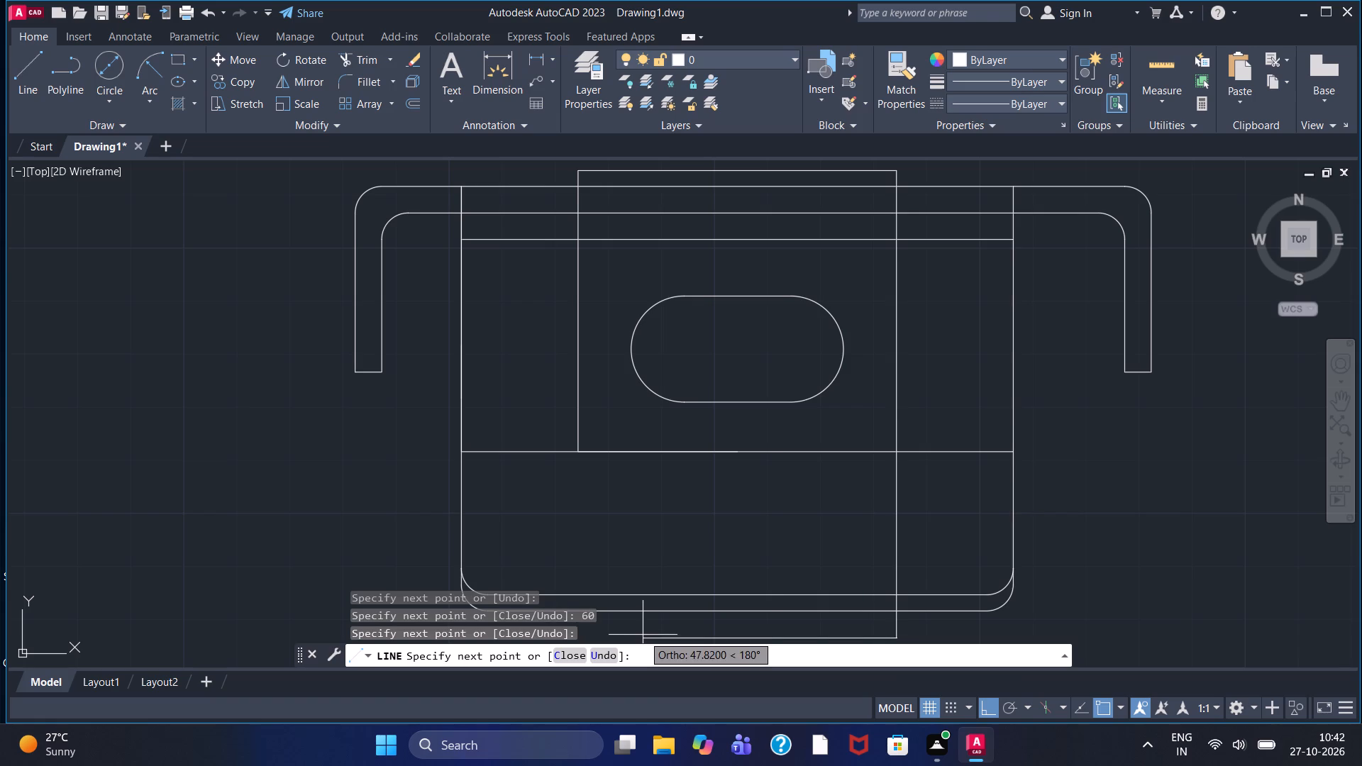
key(6)
key(0)
key(Return)
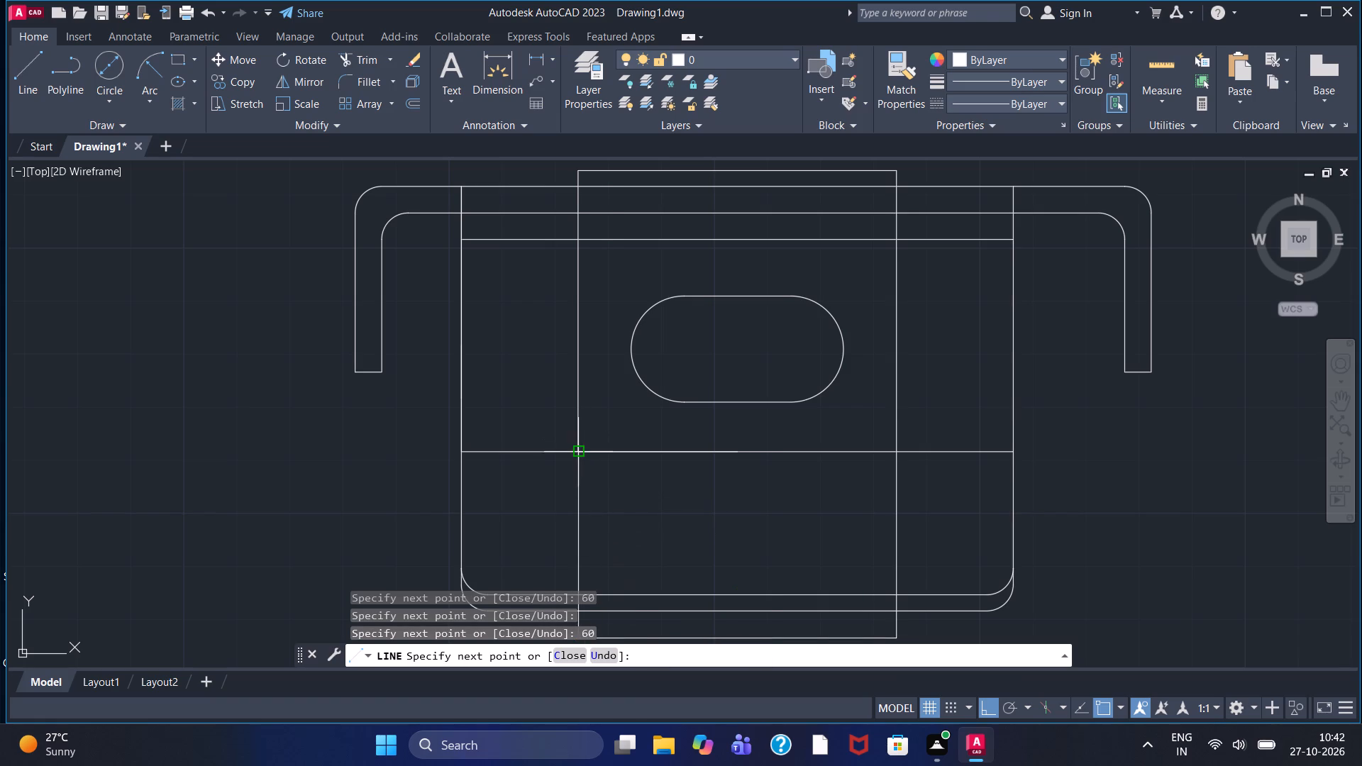
click(575, 456)
key(Escape)
Offset the full-width horizontal line below the slot downward using the Through option with a value of 10.
scroll(575, 456, down, 1)
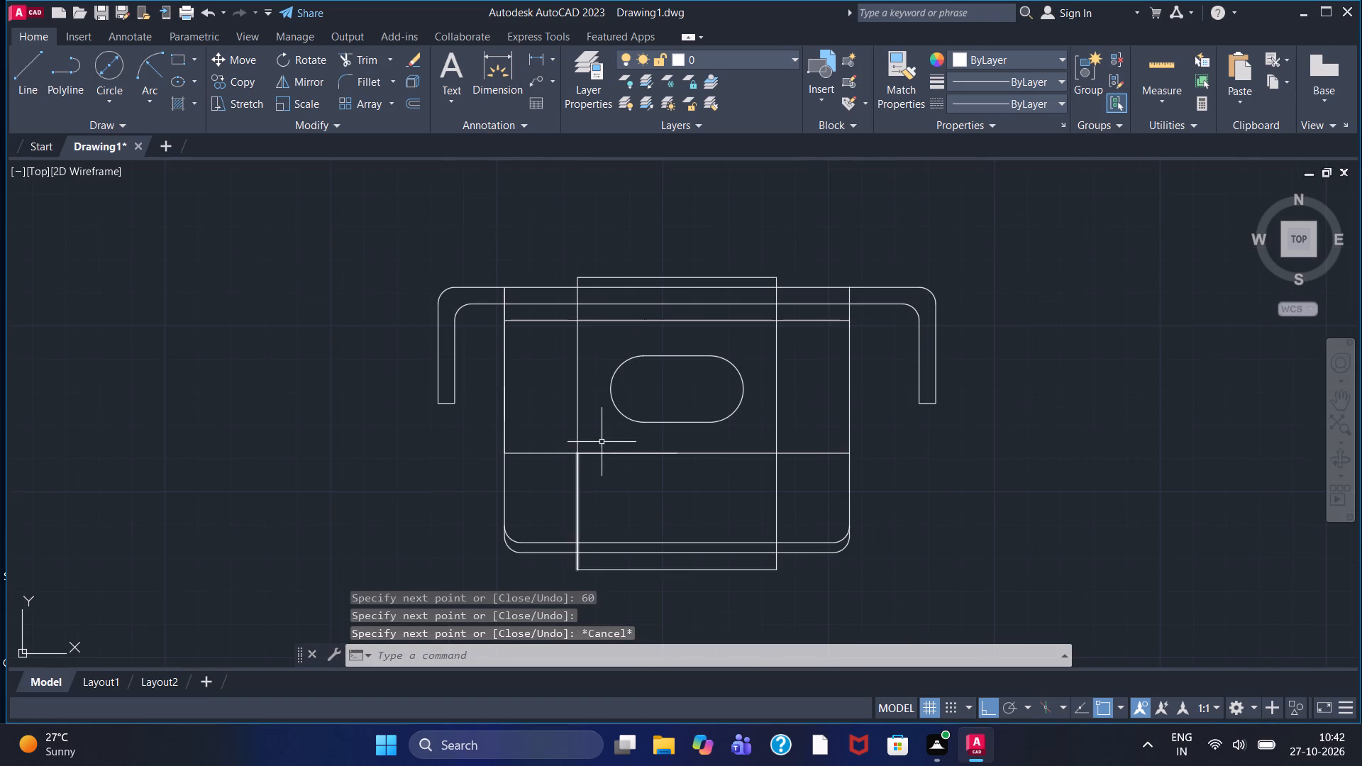
middle_drag(604, 435, 591, 360)
scroll(601, 385, up, 1)
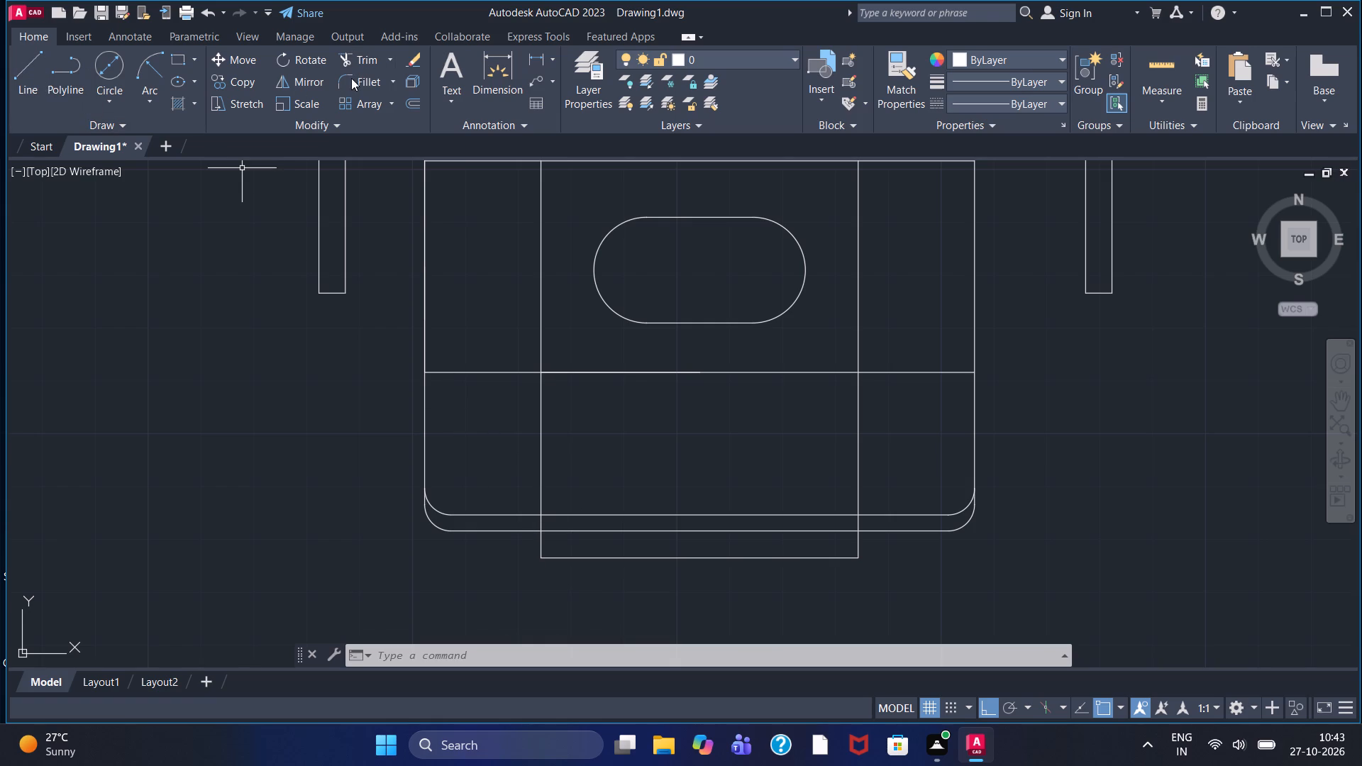
click(416, 102)
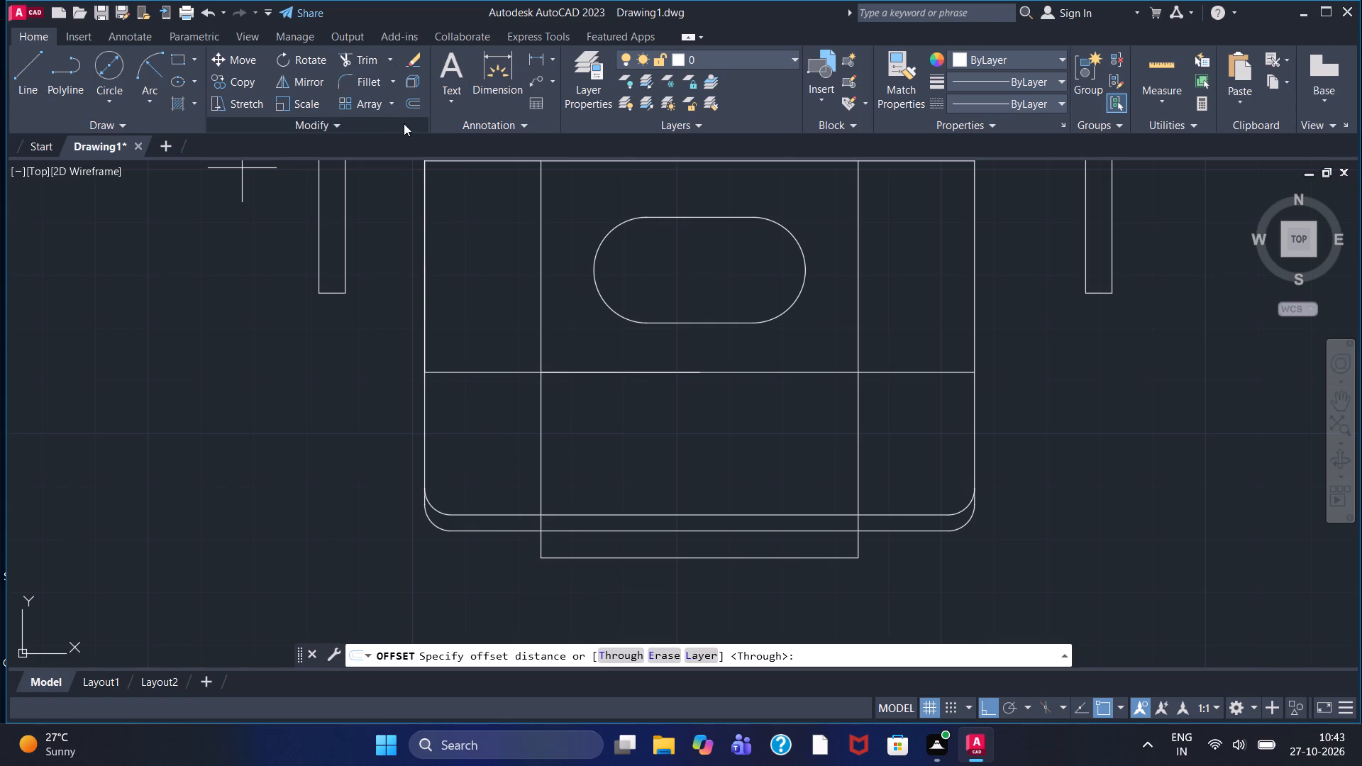
click(626, 655)
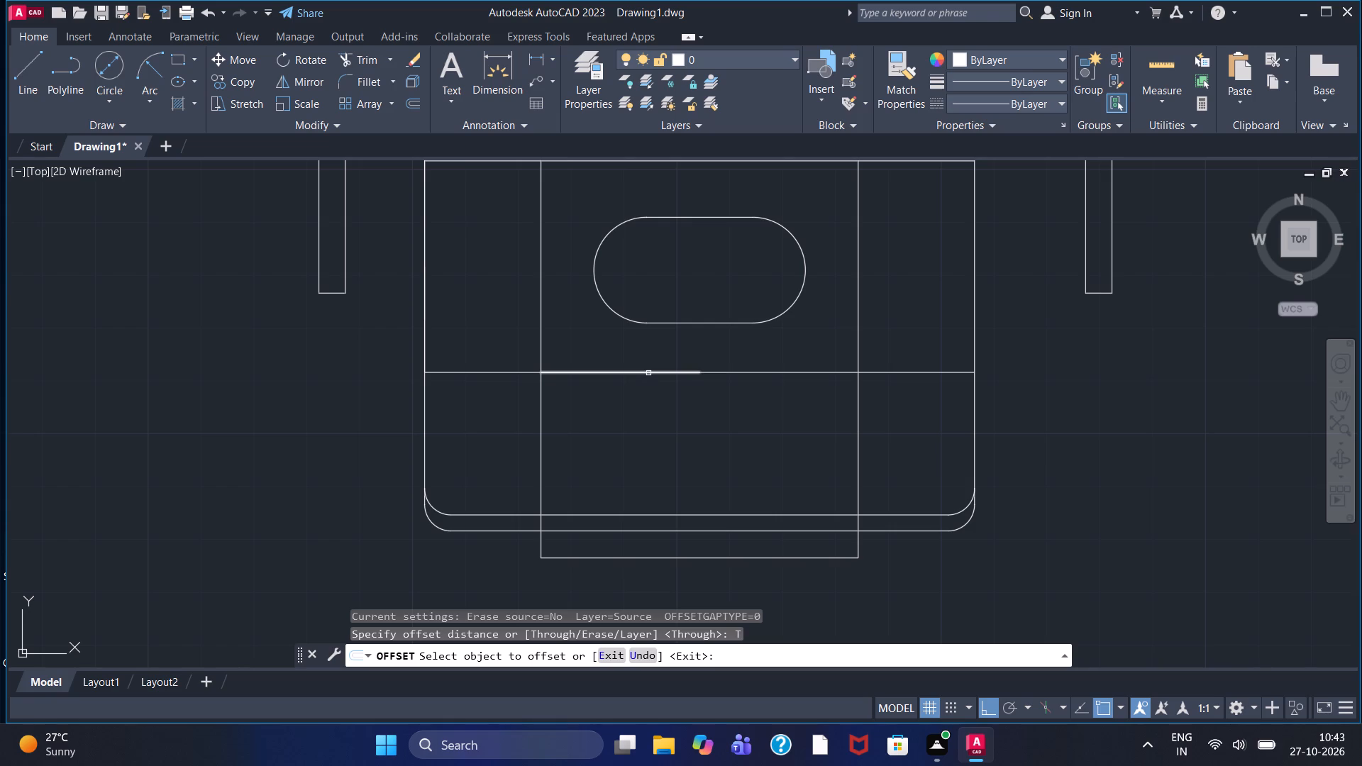
click(515, 372)
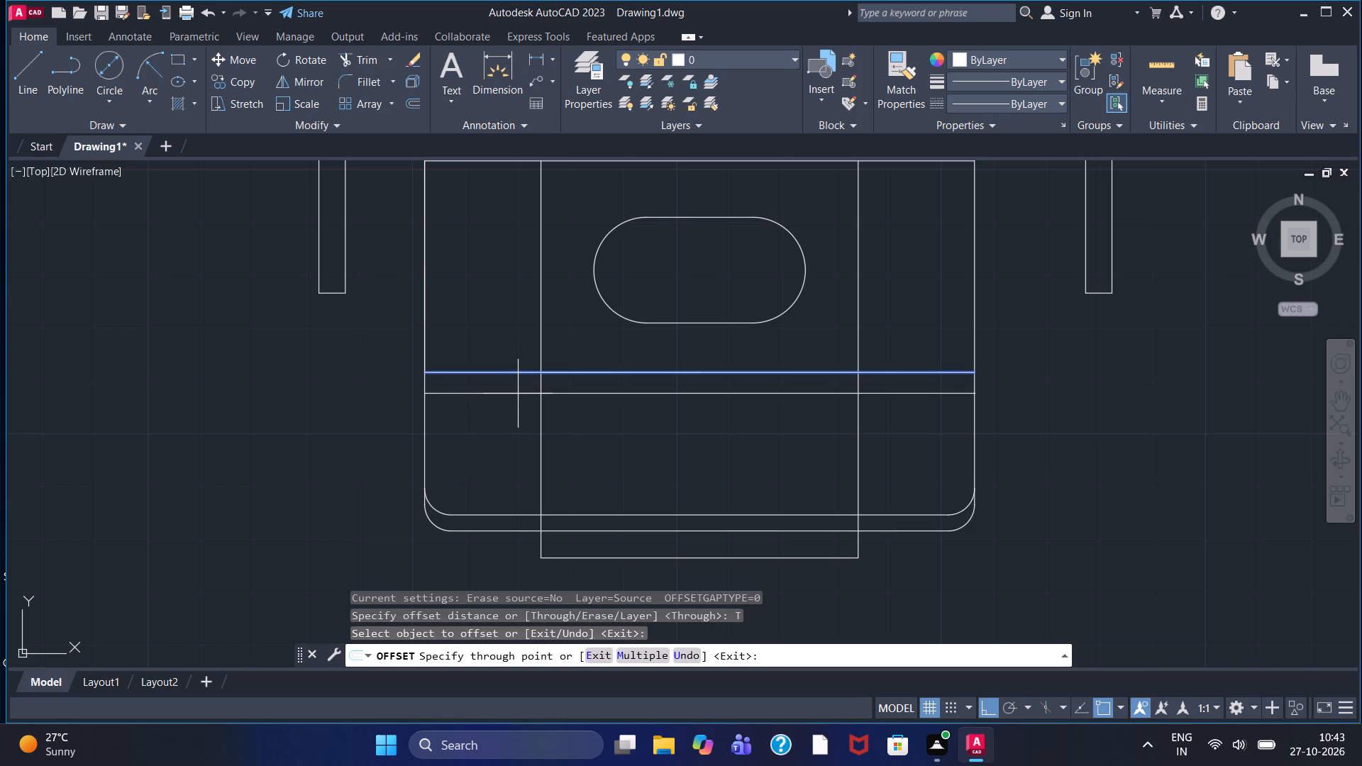
text(10)
key(Return)
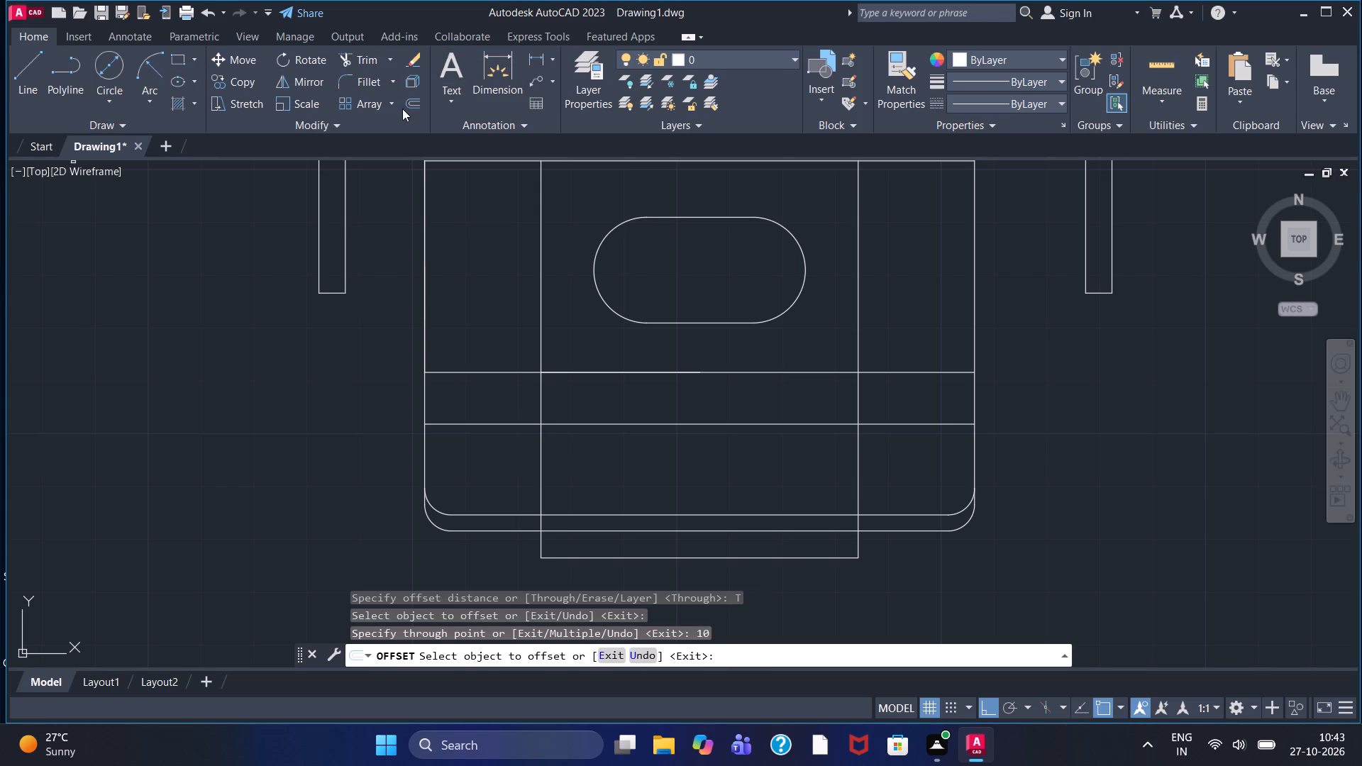
Measure the vertical distance between the horizontal line below the slot and its offset copy with a linear dimension.
click(535, 52)
click(538, 370)
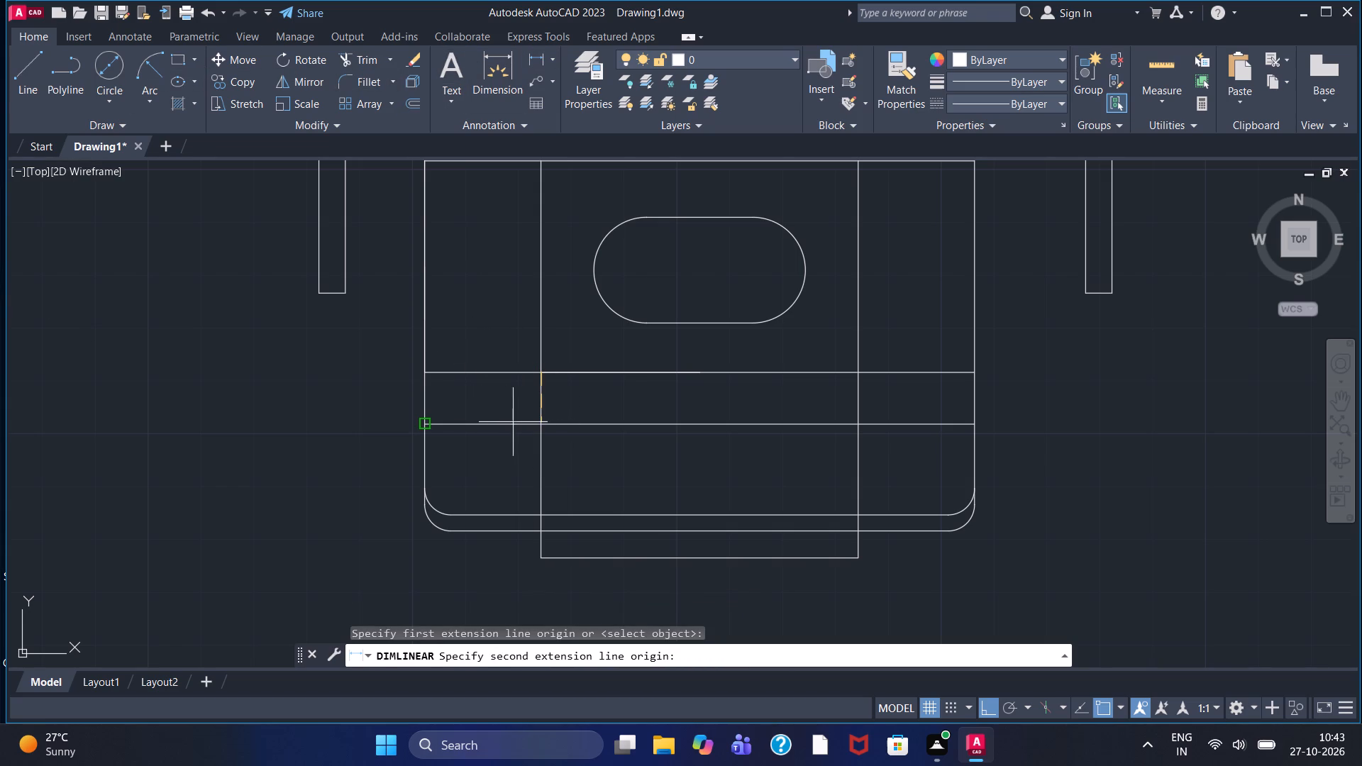
click(425, 426)
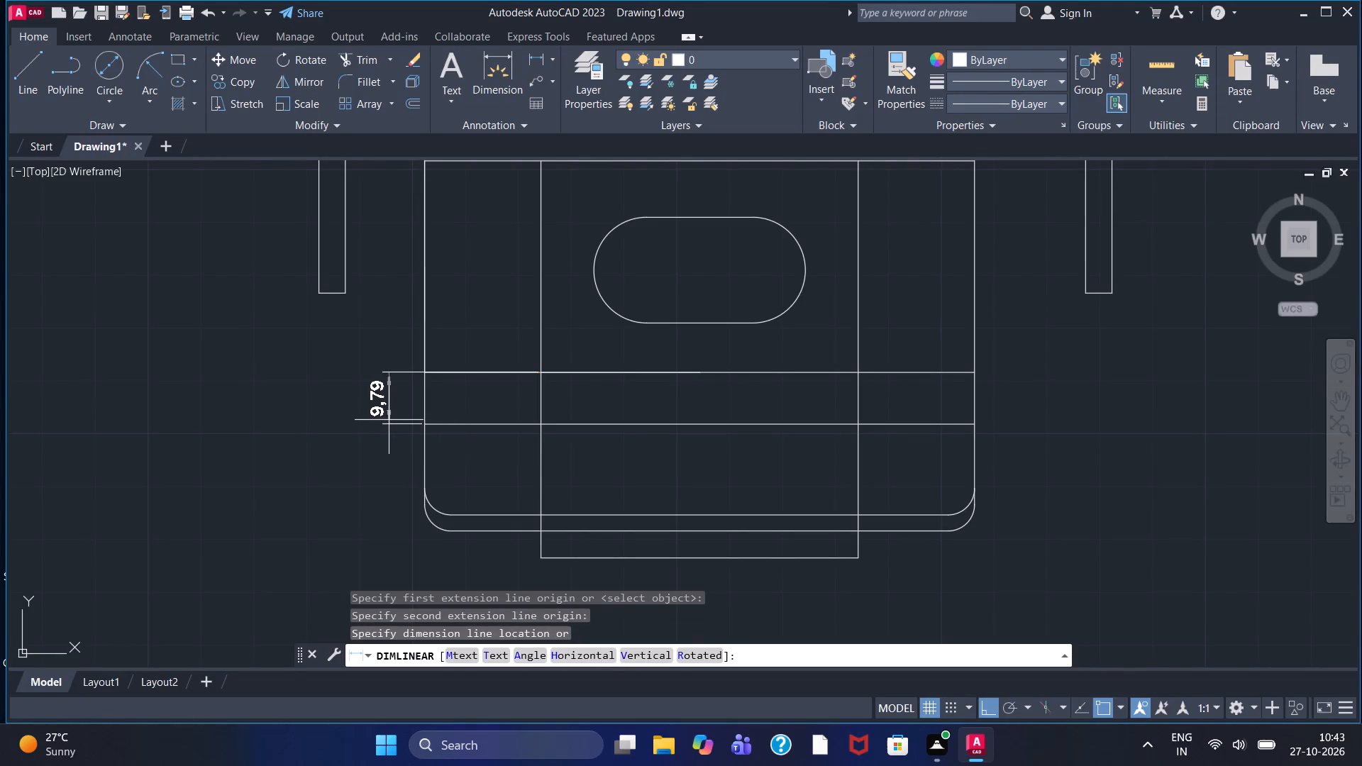
key(Escape)
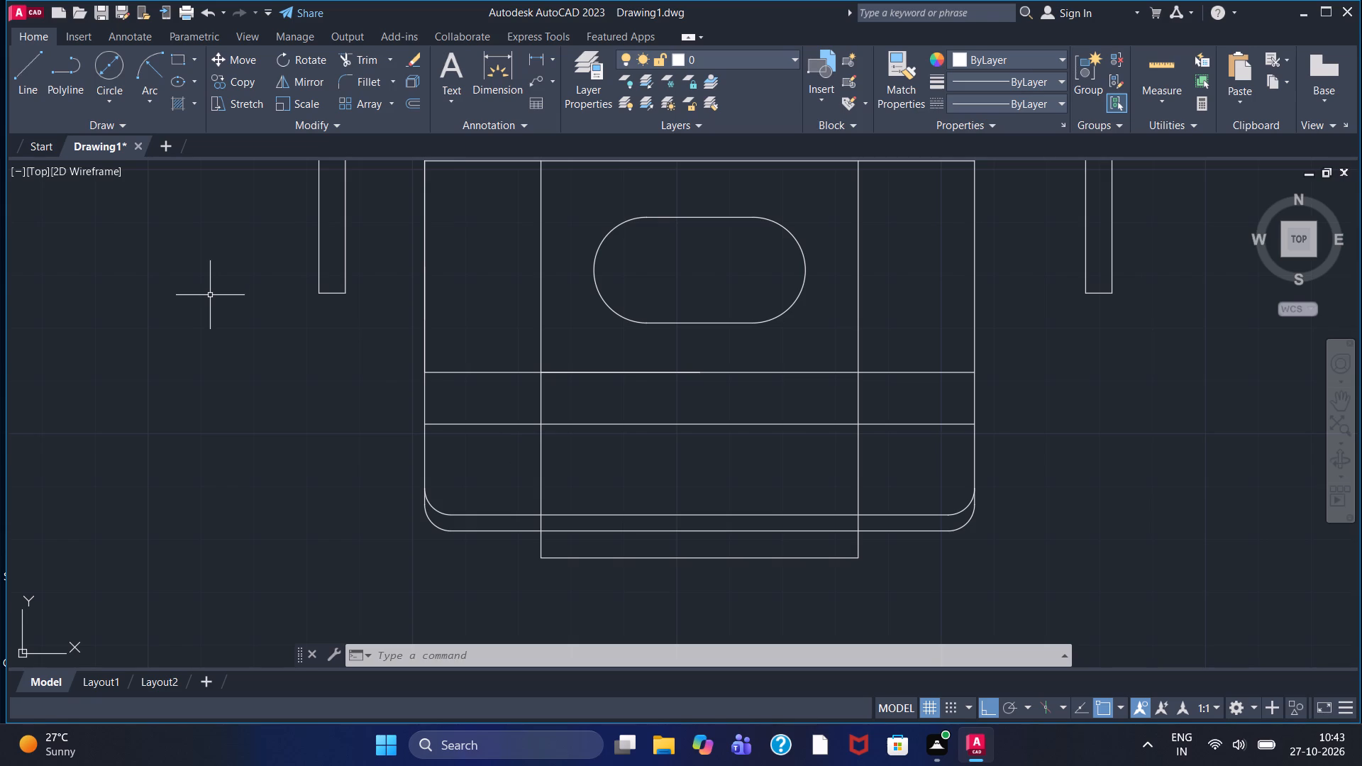
Draw a line from the left construction line's crossing with the upper horizontal line: 10 right, then straight down past the plate's bottom edge.
click(23, 84)
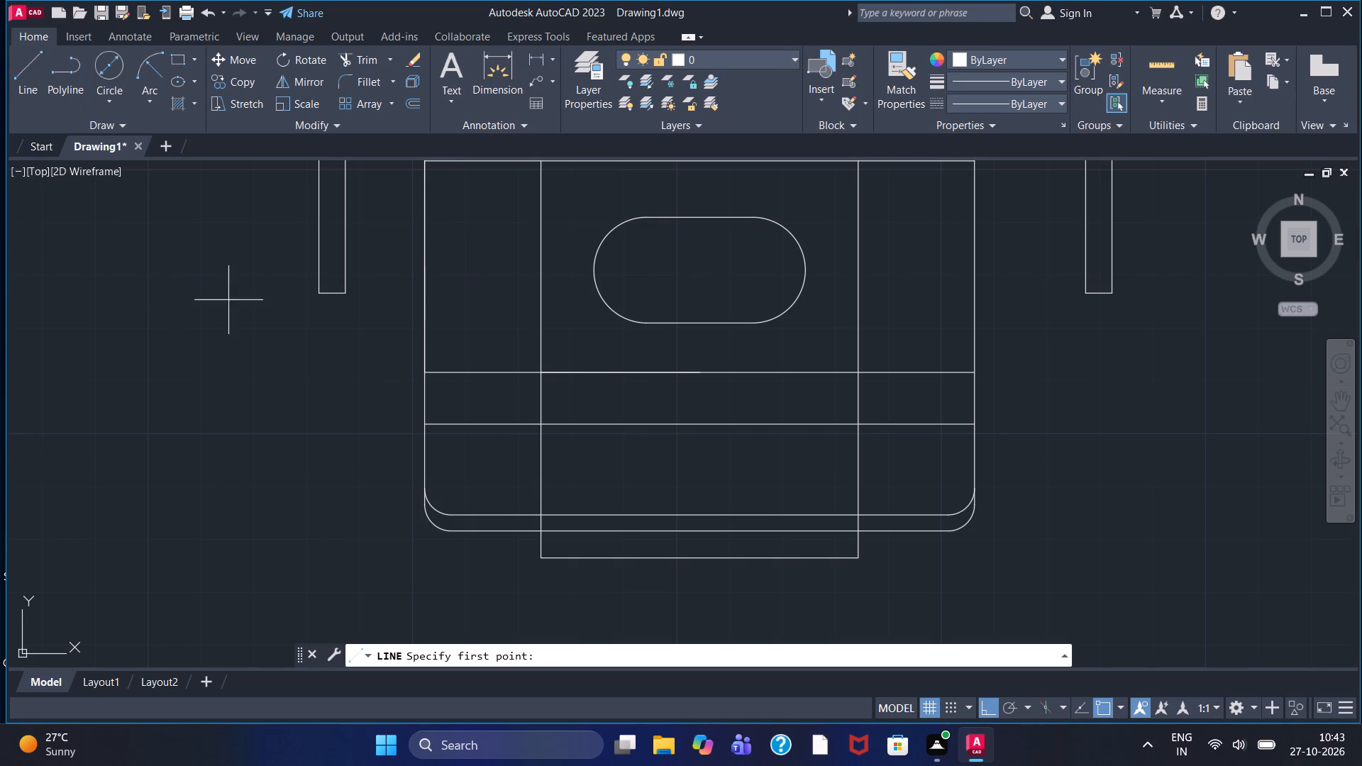
click(543, 374)
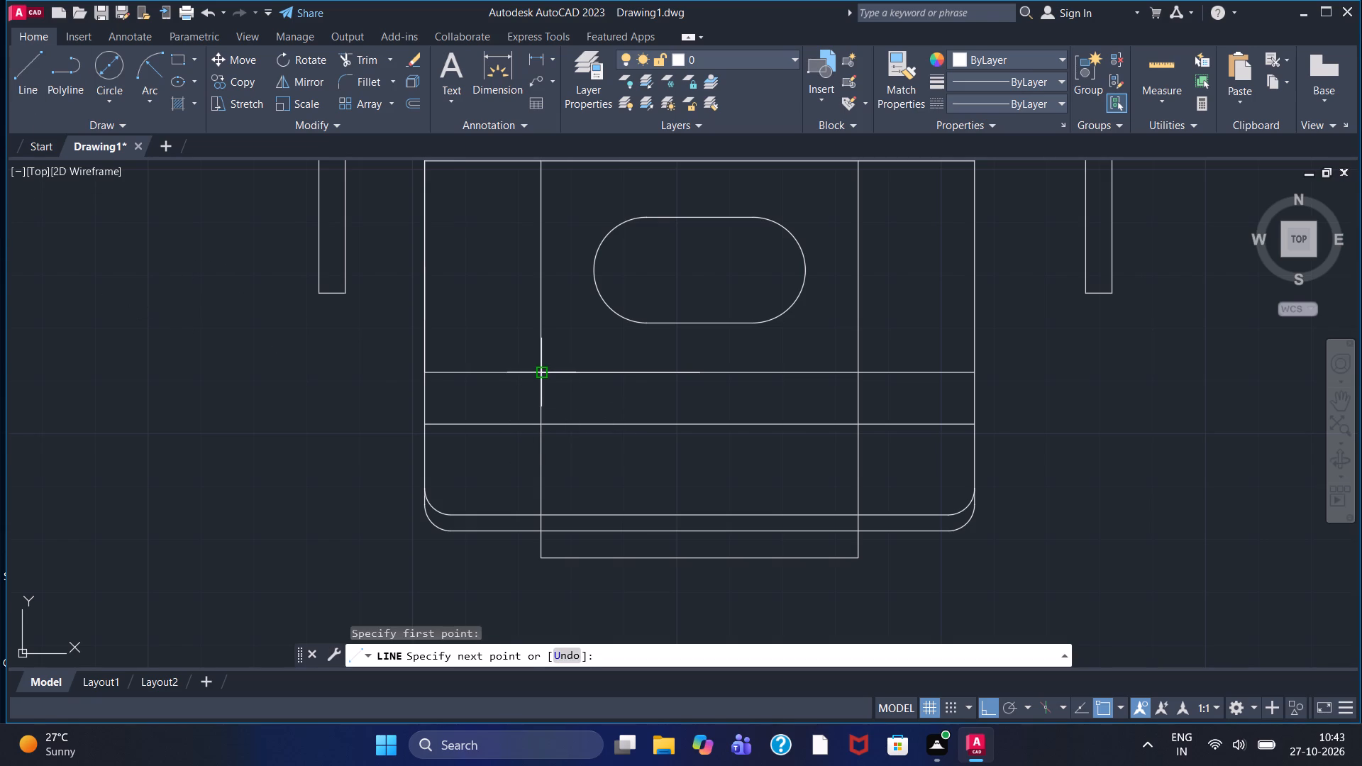
text(10)
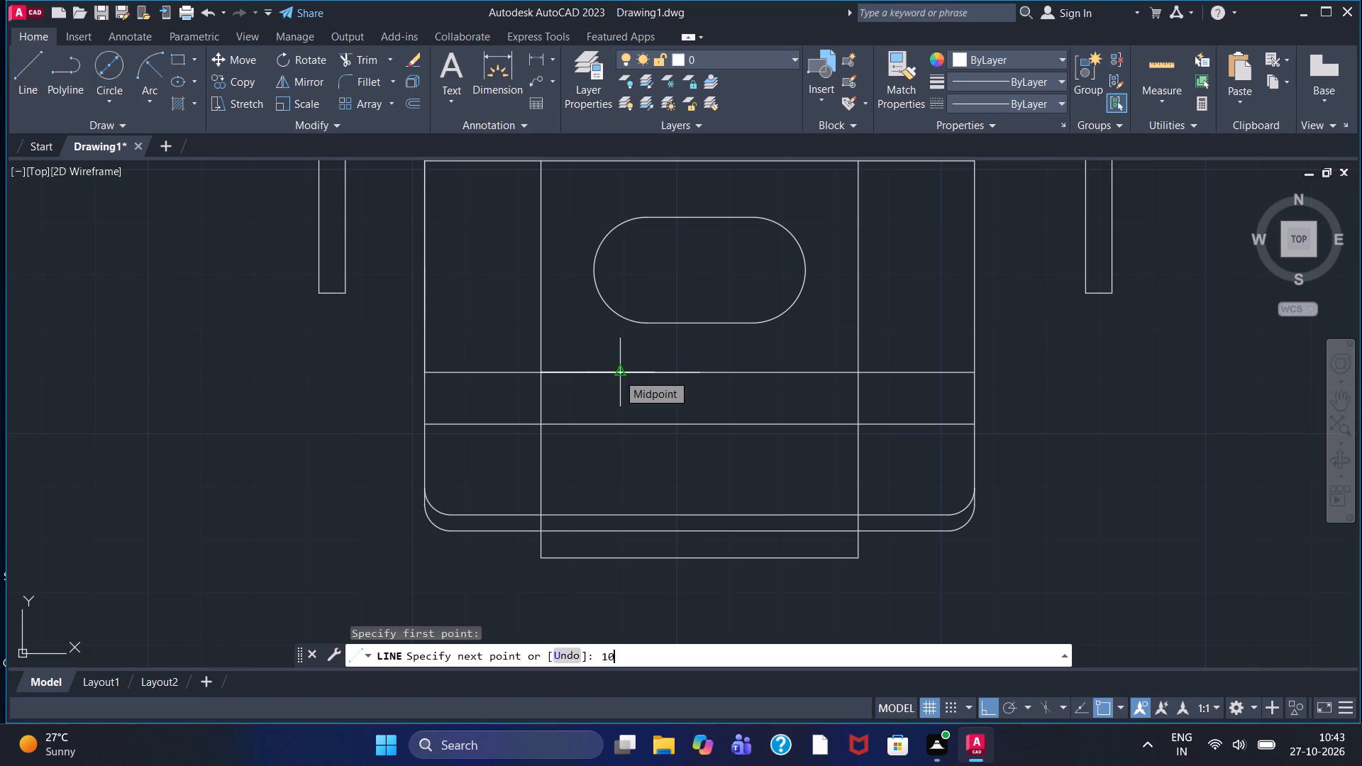
key(Return)
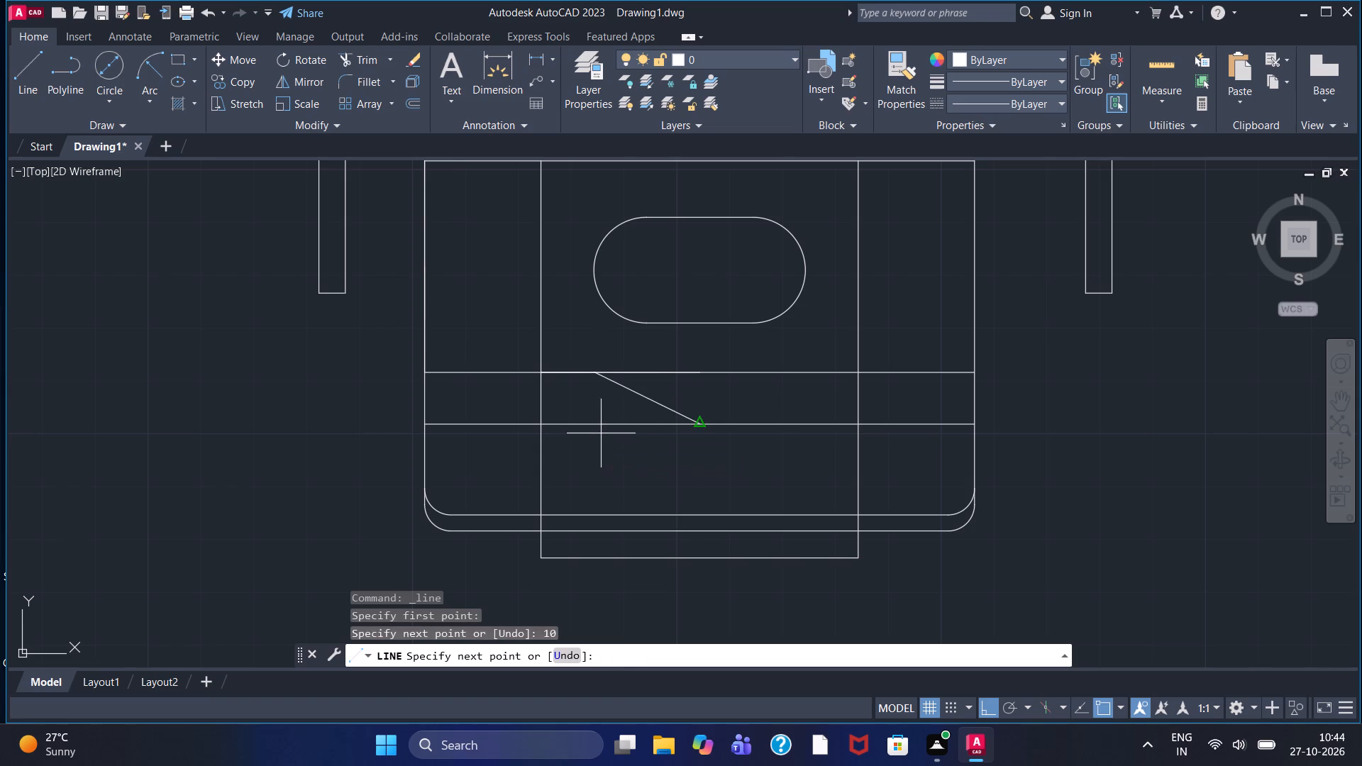
click(590, 439)
click(598, 586)
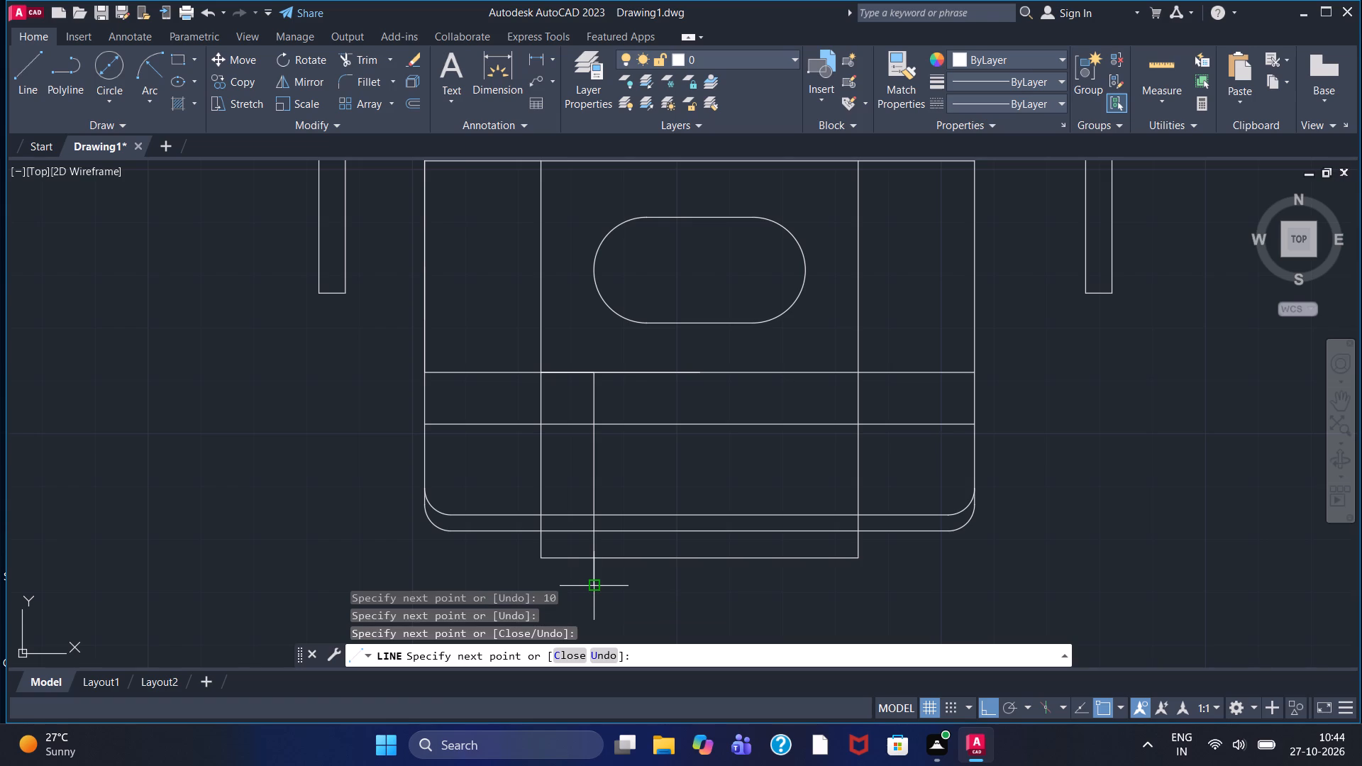
key(Escape)
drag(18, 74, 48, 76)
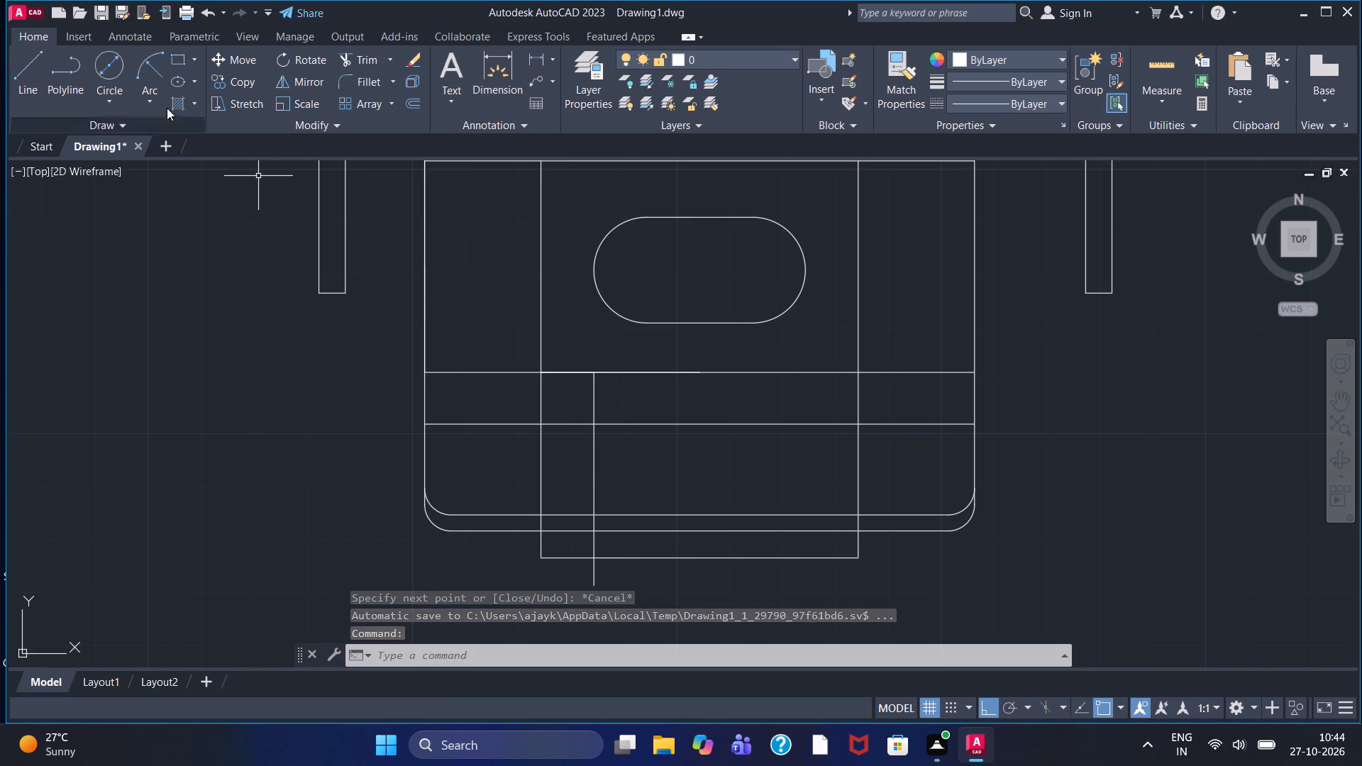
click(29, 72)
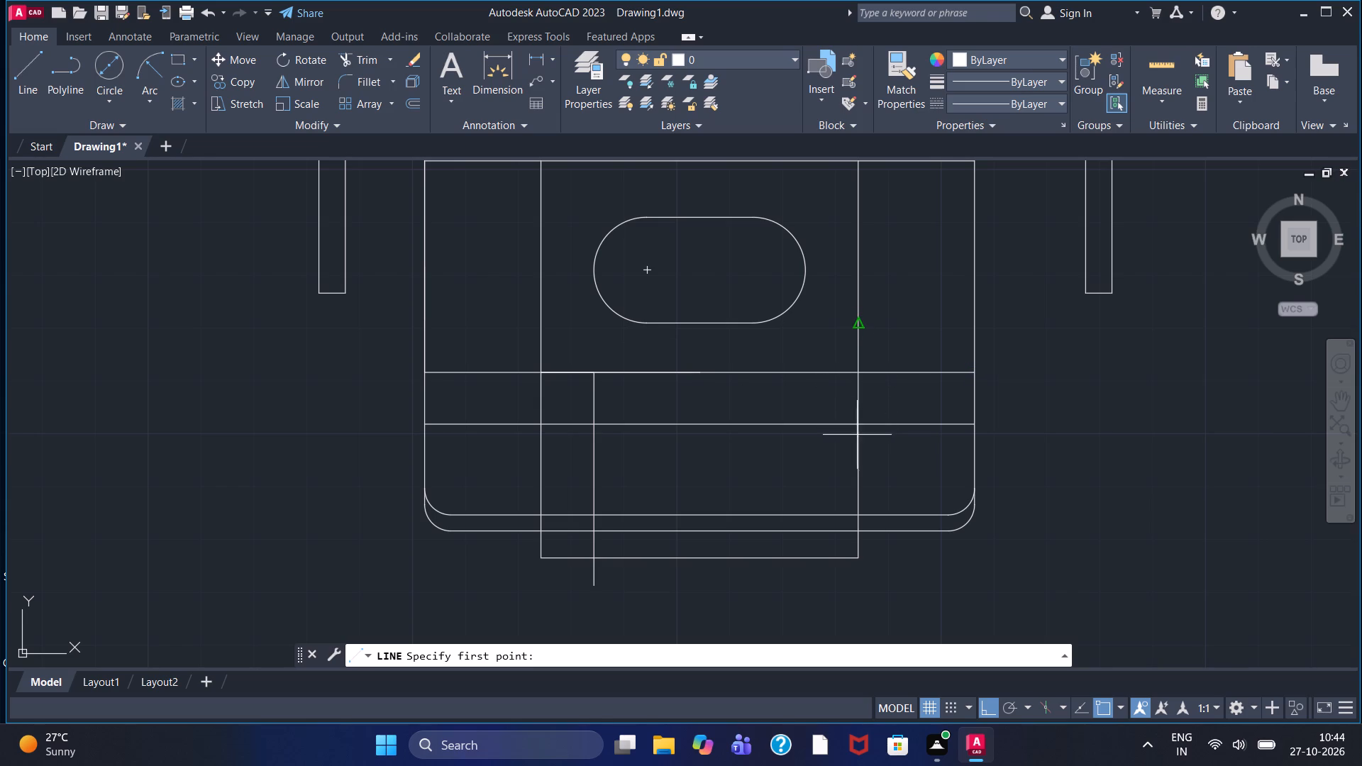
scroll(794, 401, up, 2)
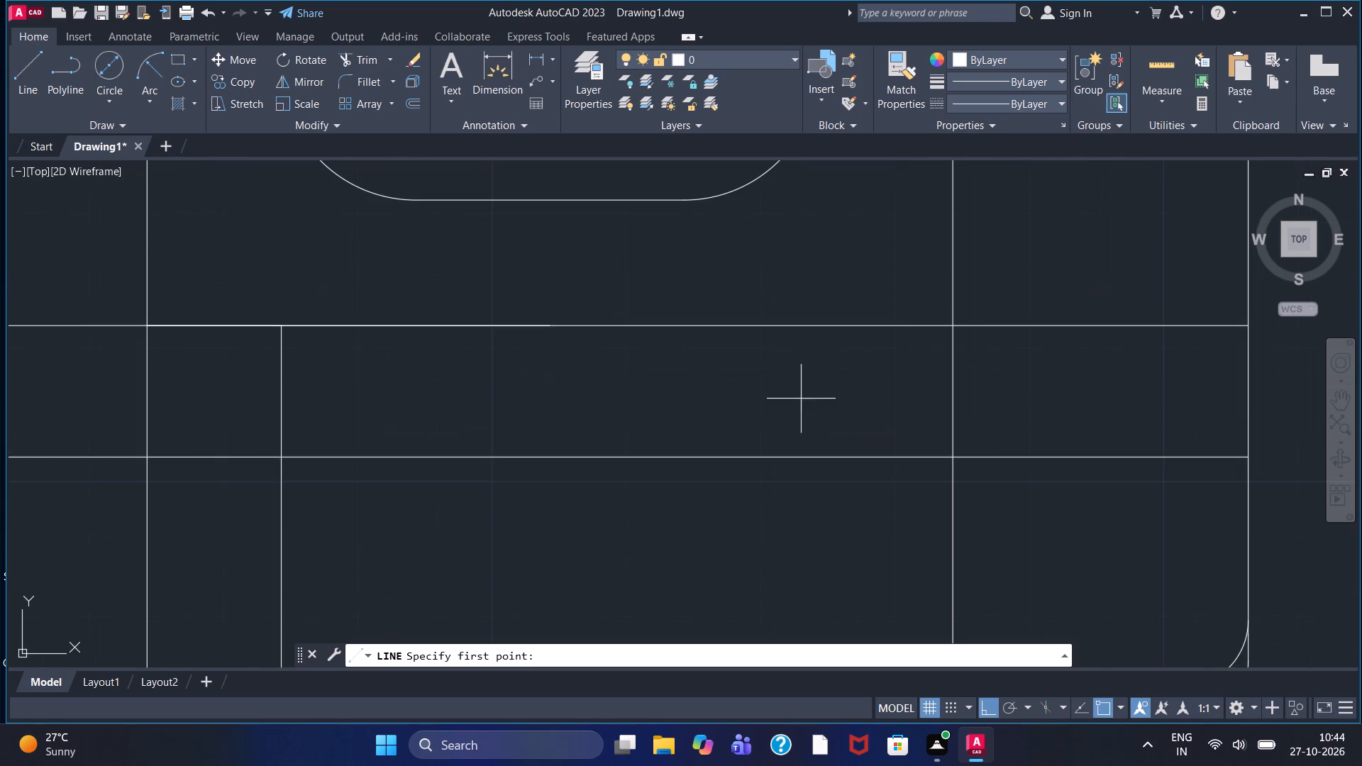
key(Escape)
Delete the long vertical construction line on the right side of the 60-wide rectangle.
click(952, 326)
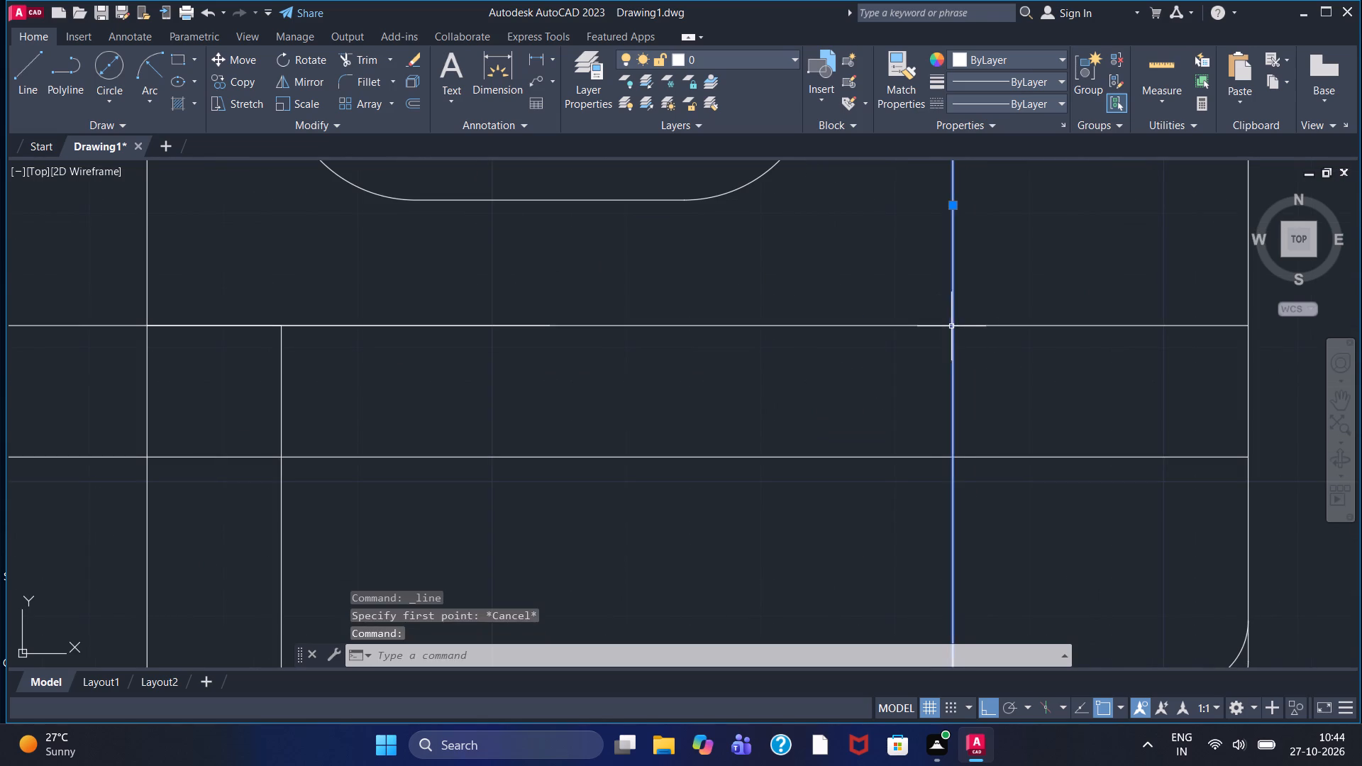
key(Delete)
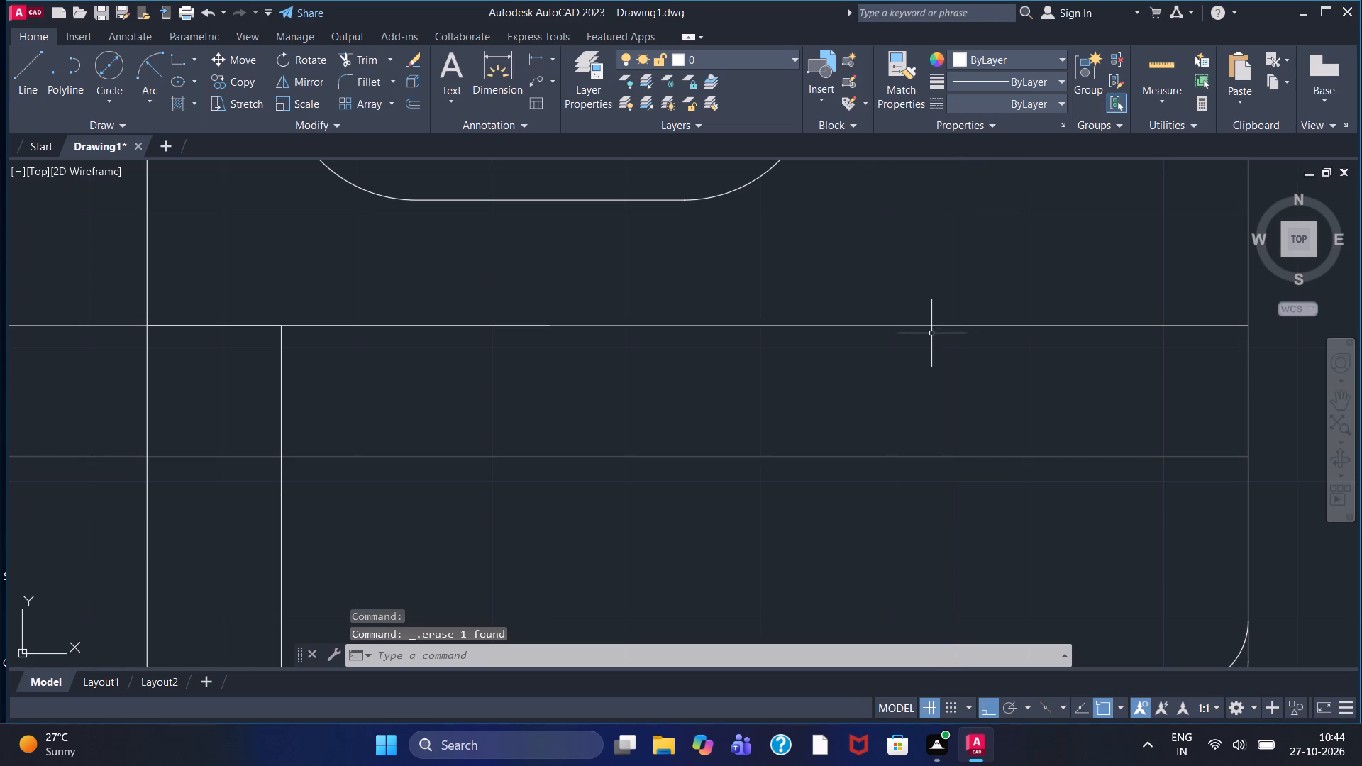
scroll(931, 337, down, 2)
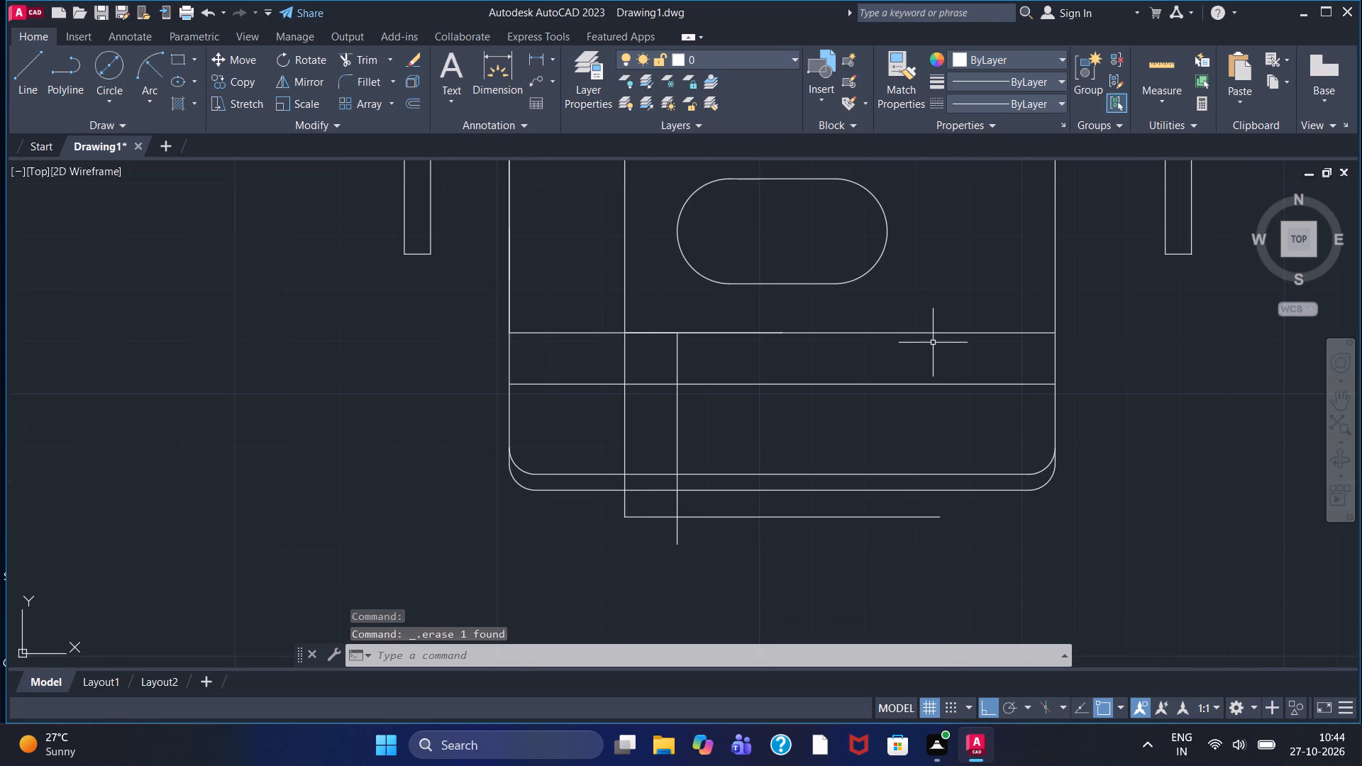
Draw a vertical line up from the bottom construction line's right end and trim it at the upper horizontal line below the slot.
drag(139, 119, 14, 84)
drag(1, 84, 27, 86)
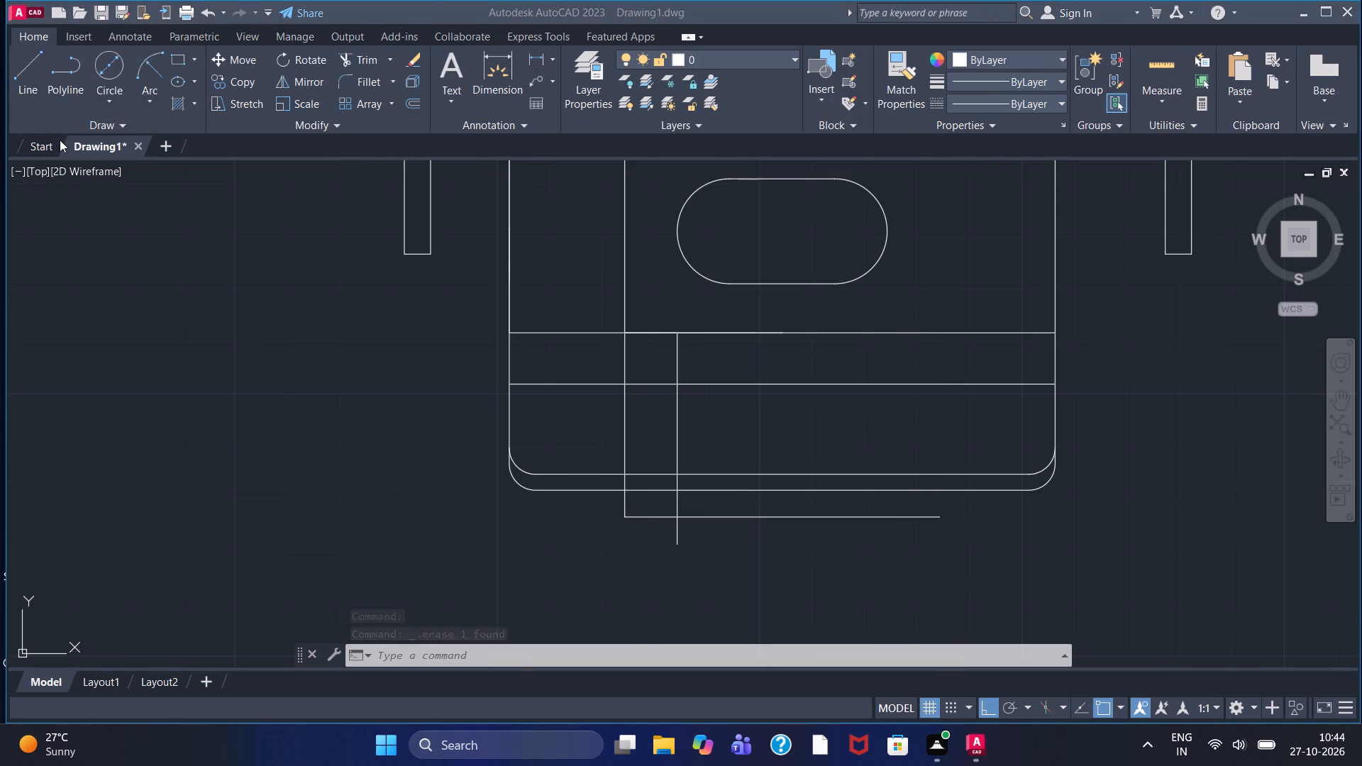
click(38, 87)
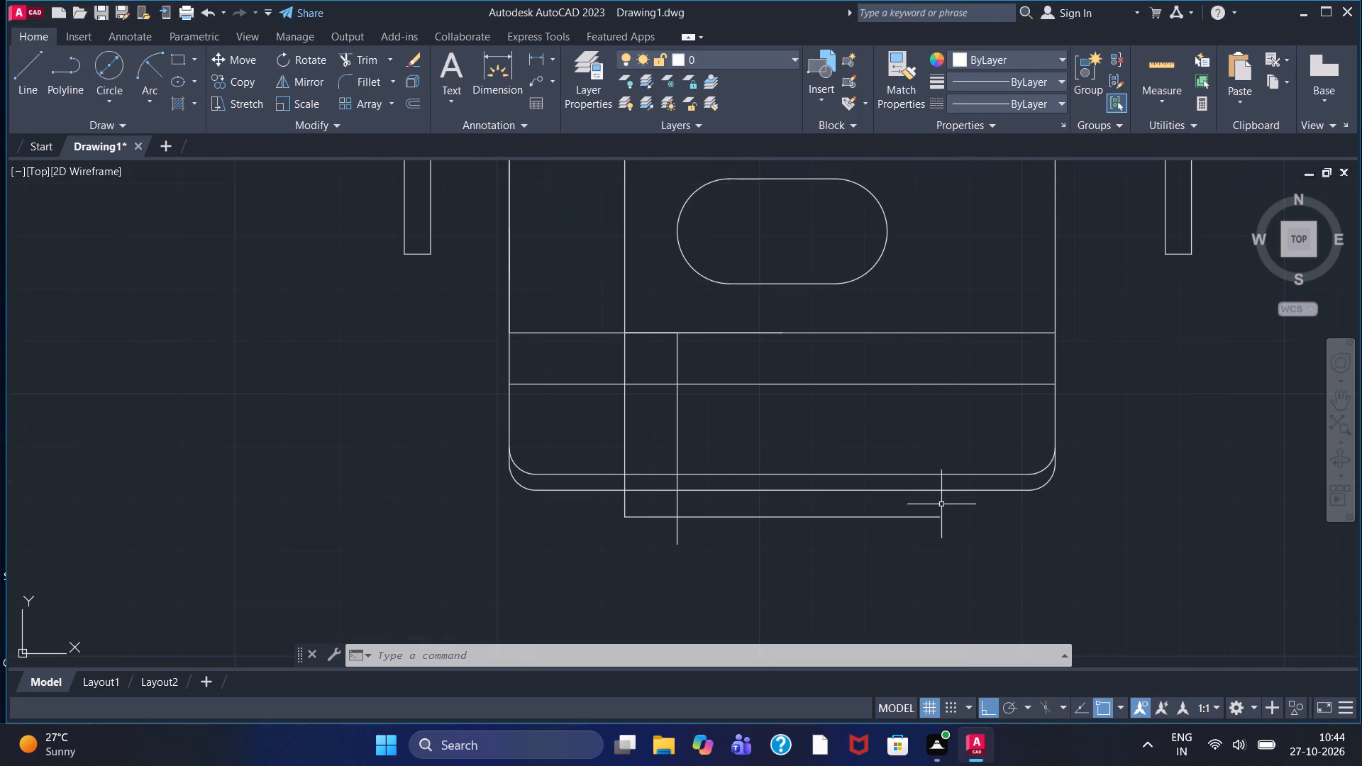
click(32, 69)
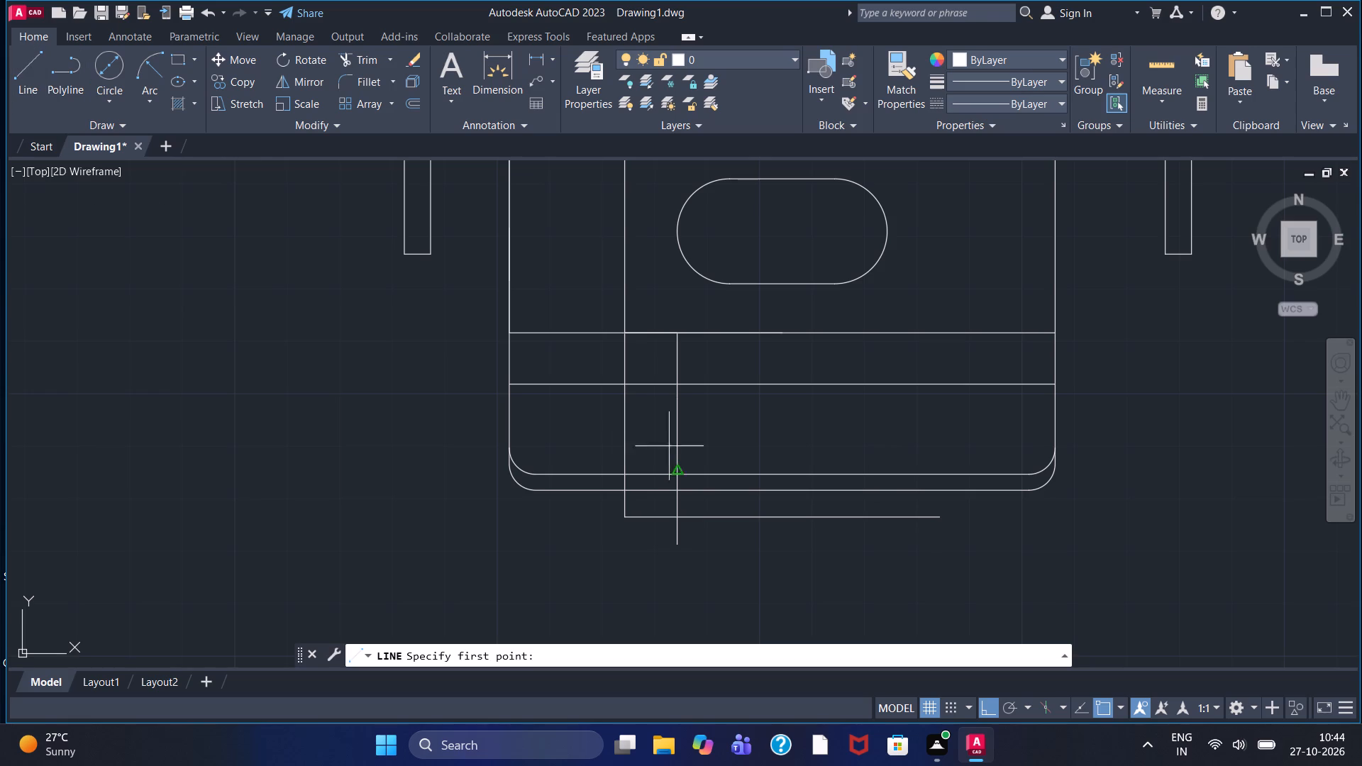
click(938, 514)
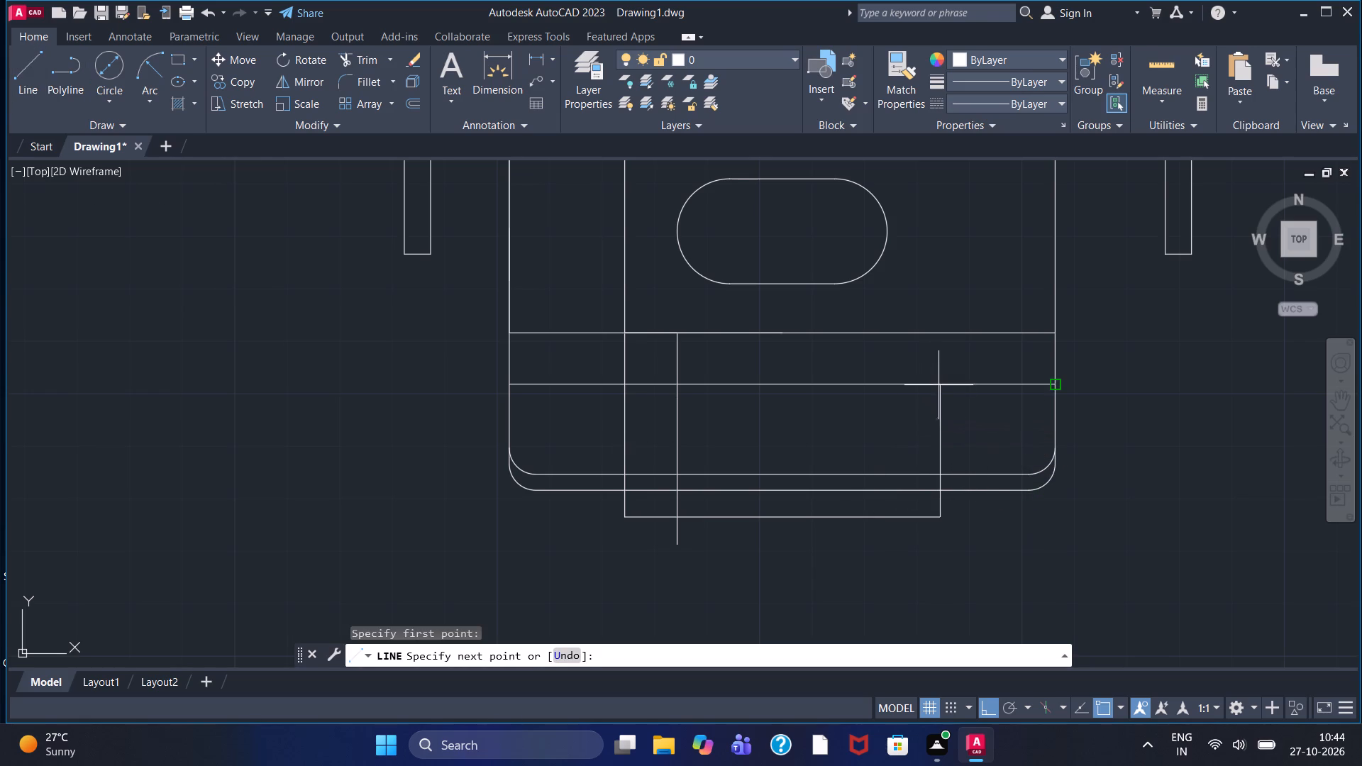
click(929, 321)
key(Escape)
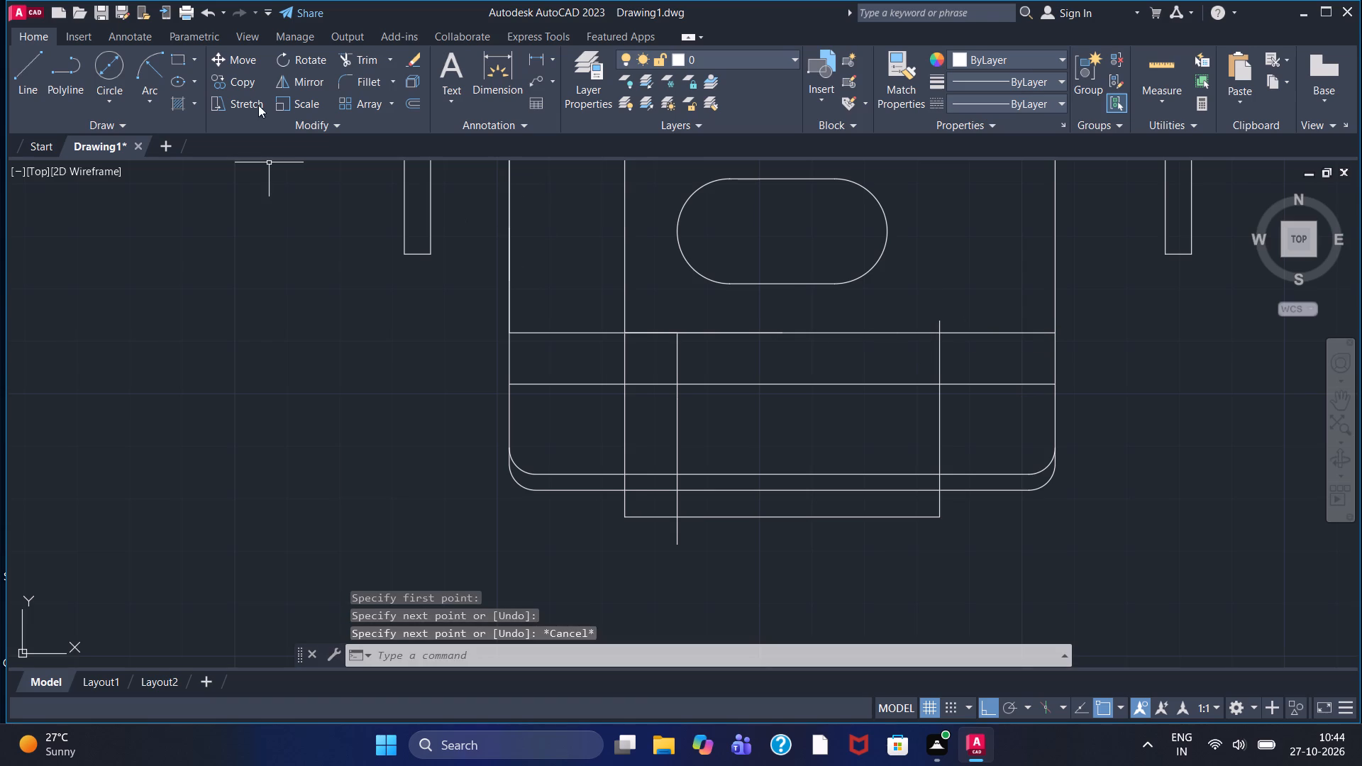
click(362, 52)
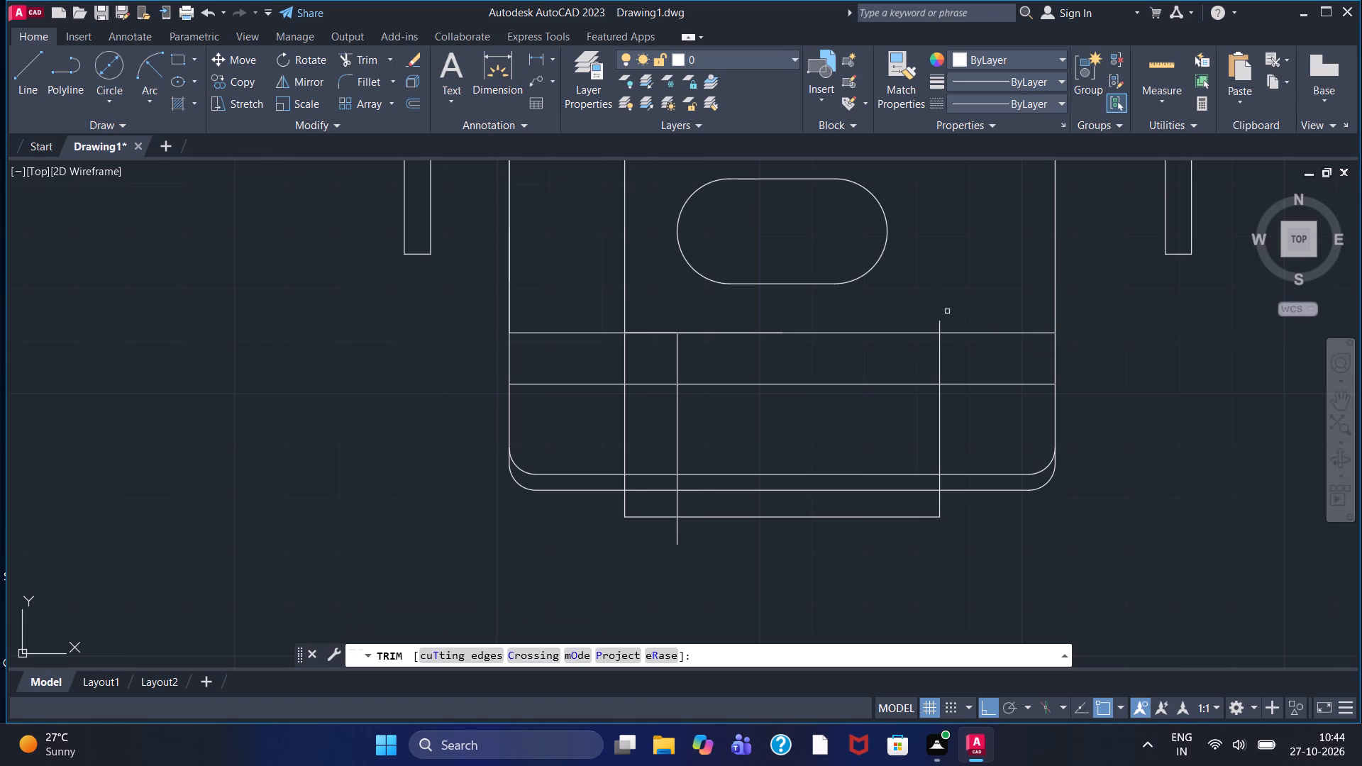
click(941, 322)
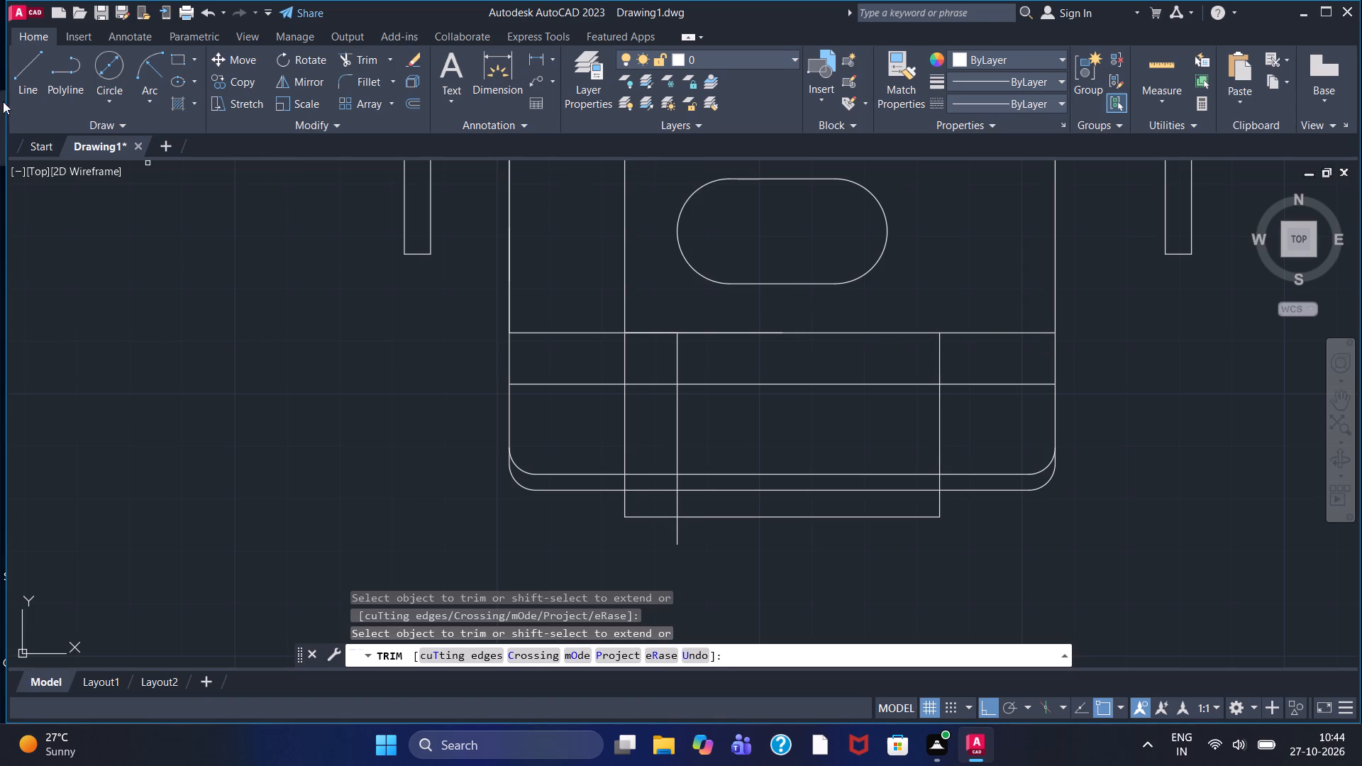
Draw a line from the top of the new right vertical: 10 left, then straight down past the plate's bottom edge.
click(34, 75)
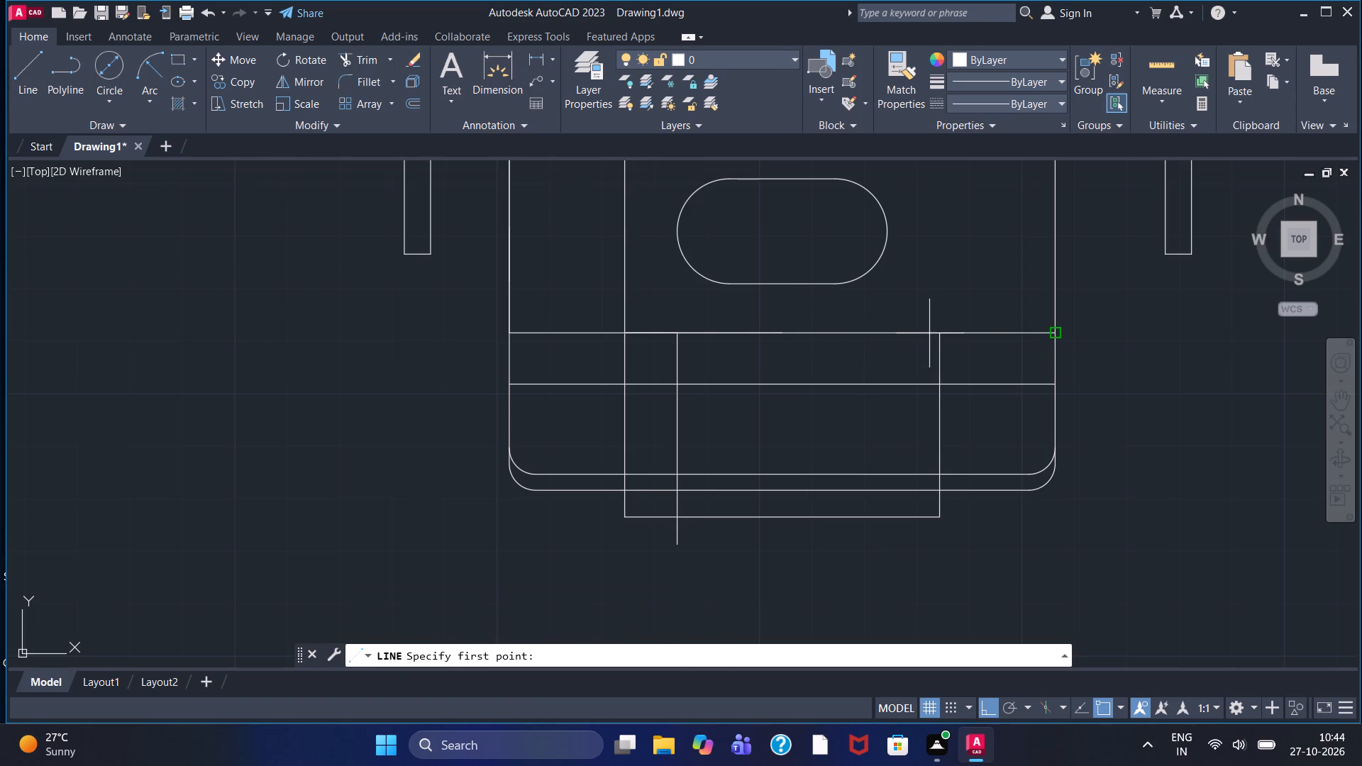
click(936, 337)
text(10)
key(Return)
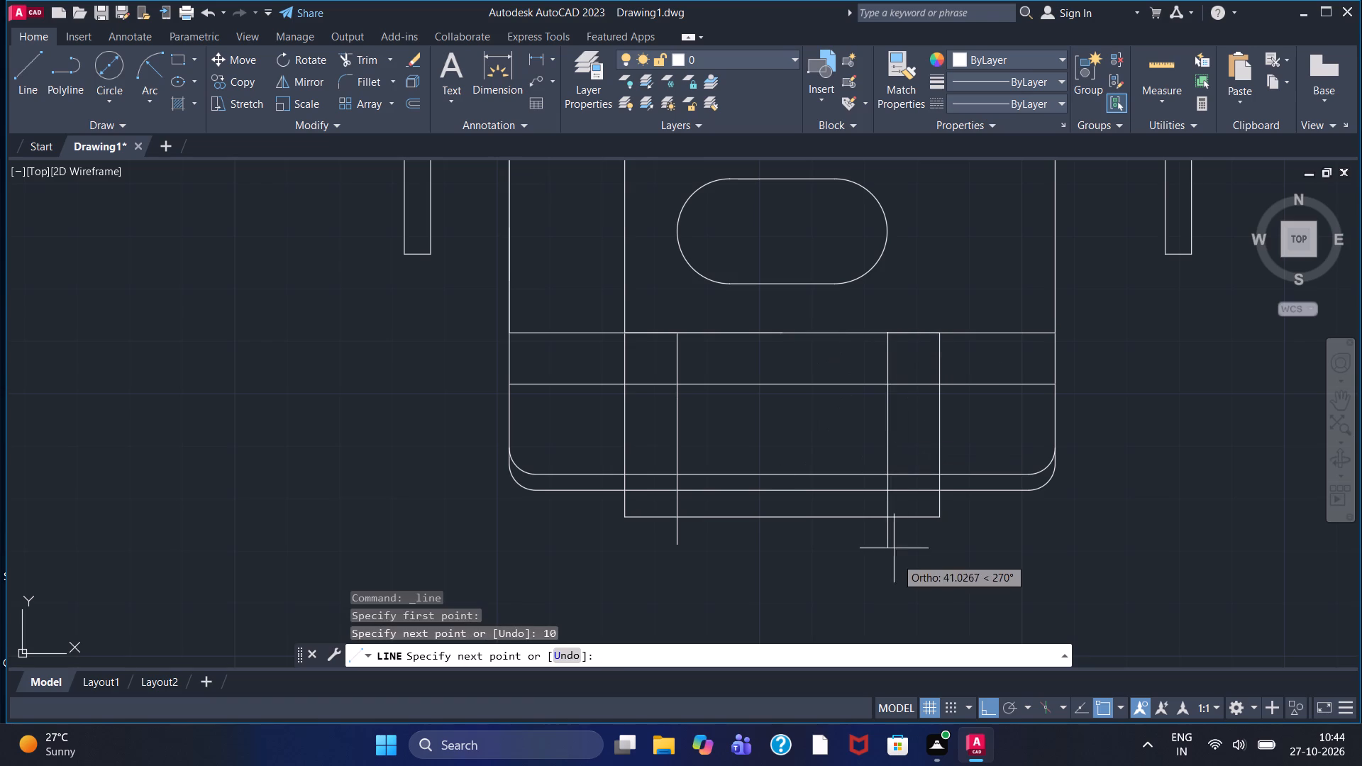
click(897, 567)
key(Escape)
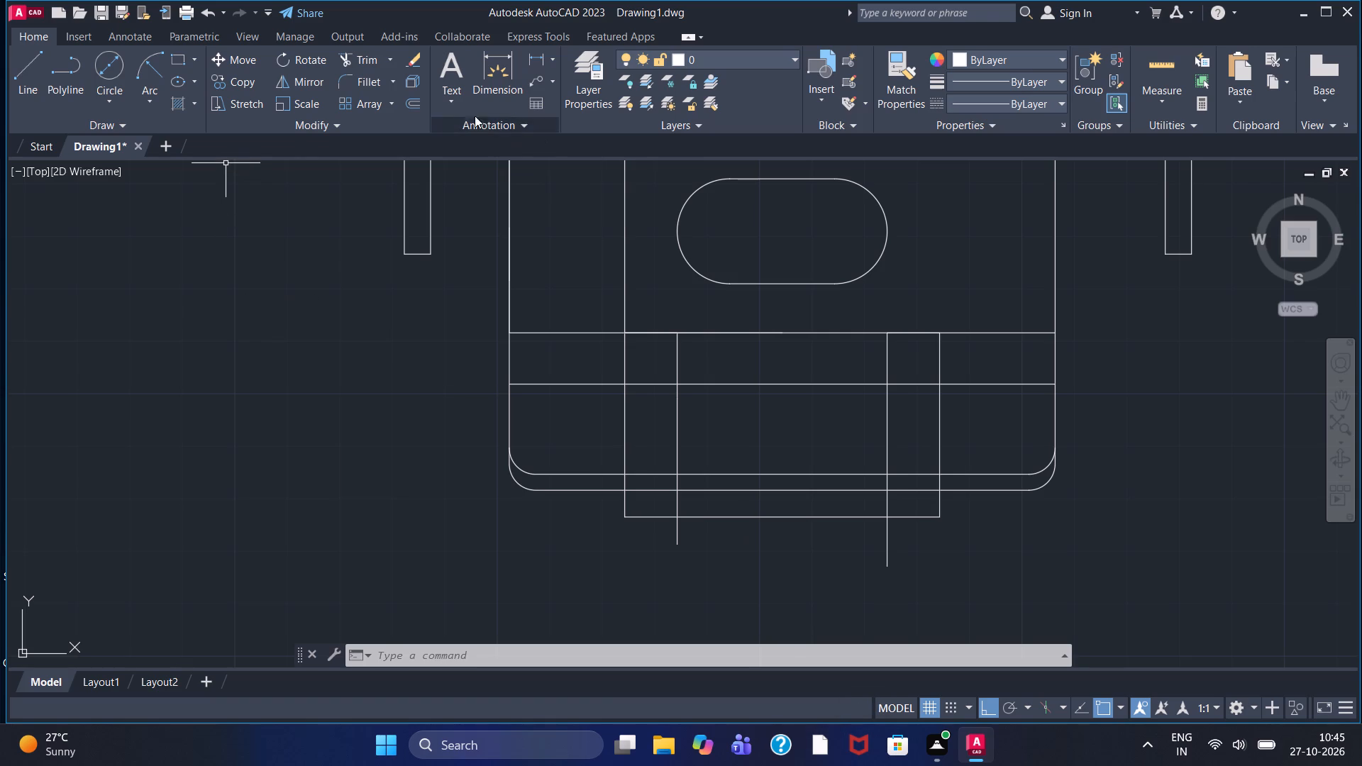
Trim away the bottom construction line and all four vertical lines' overhangs below the plate's outer bottom edge.
click(370, 55)
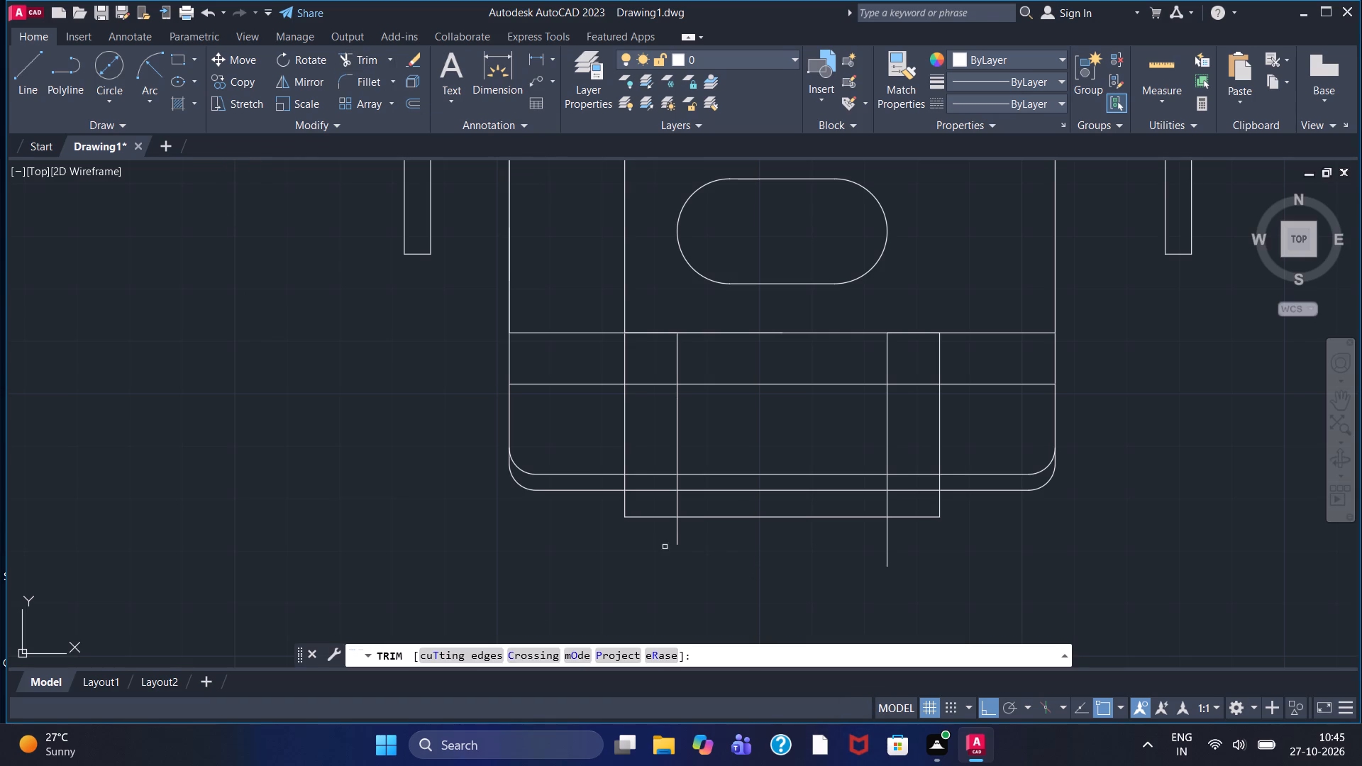
click(677, 532)
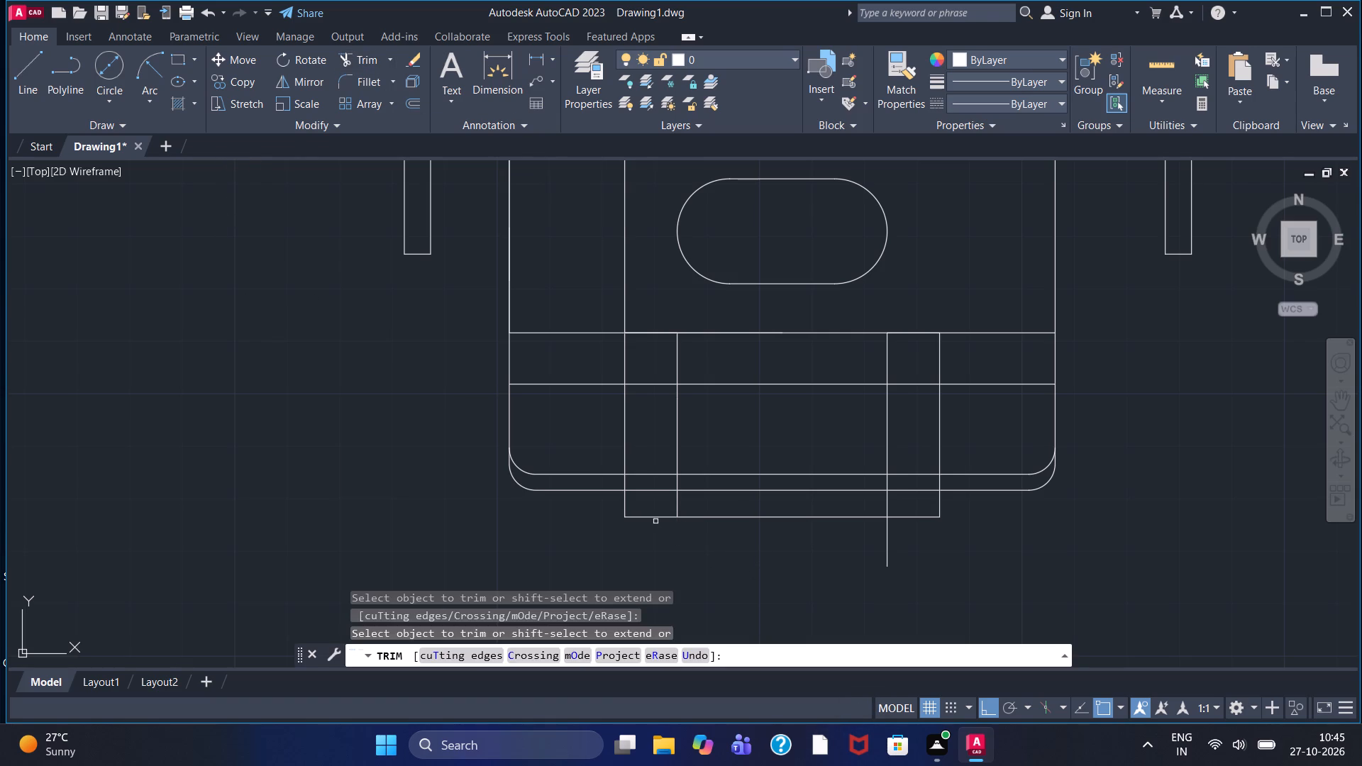
click(654, 518)
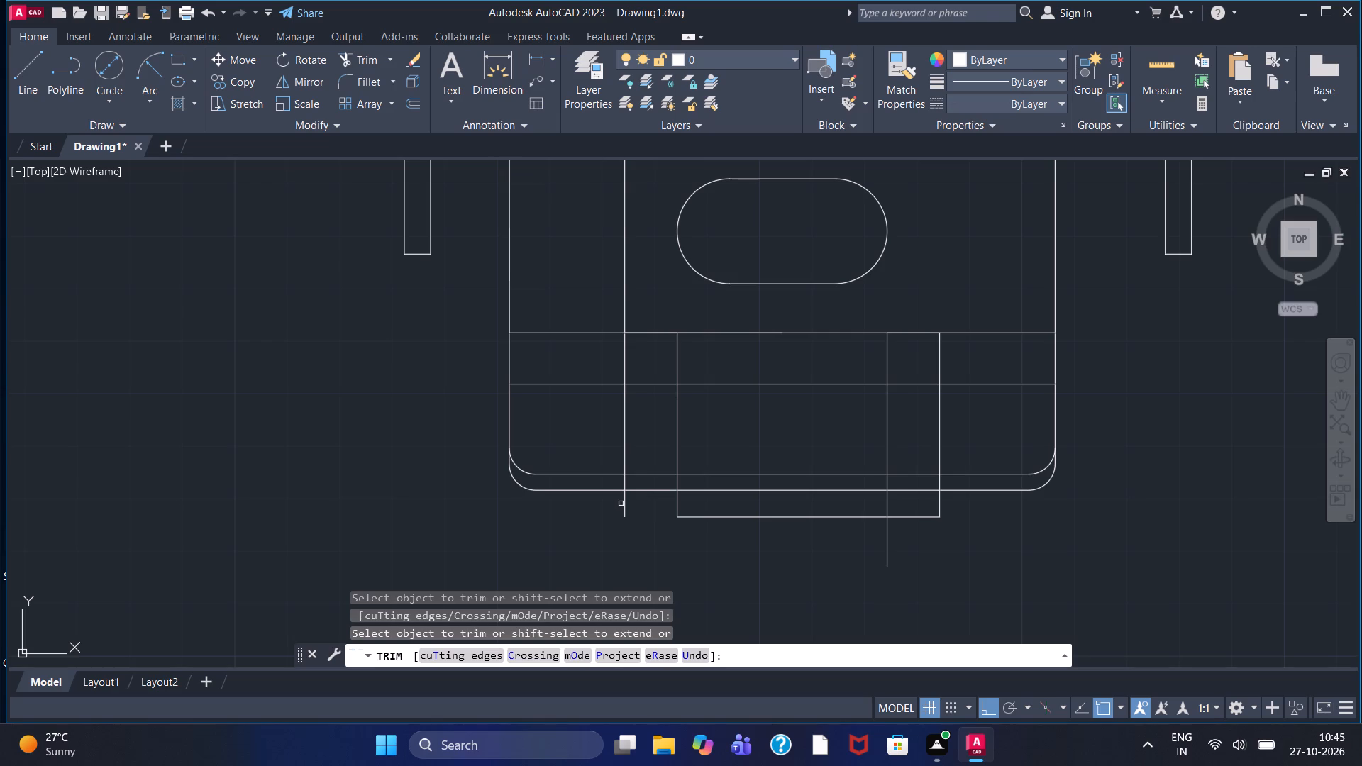
click(626, 504)
click(680, 516)
click(678, 501)
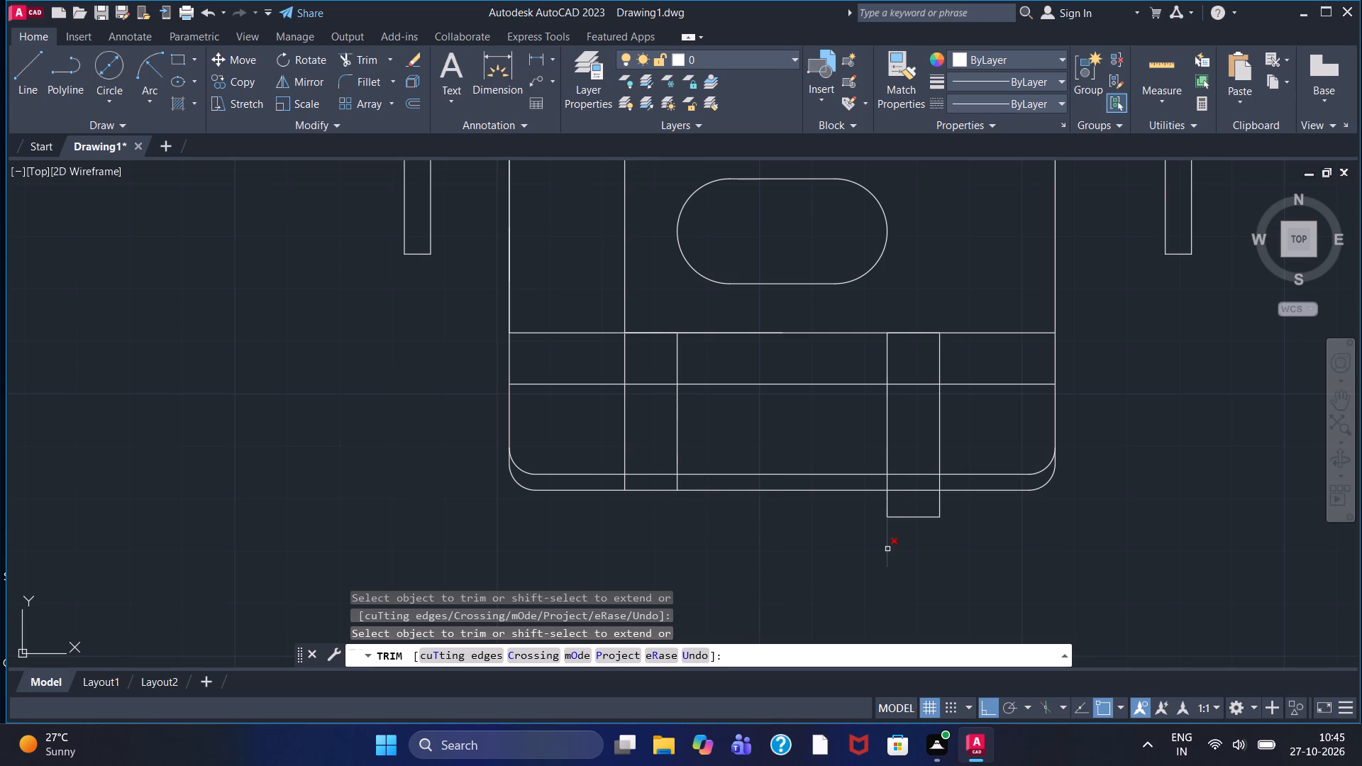
click(887, 549)
click(906, 516)
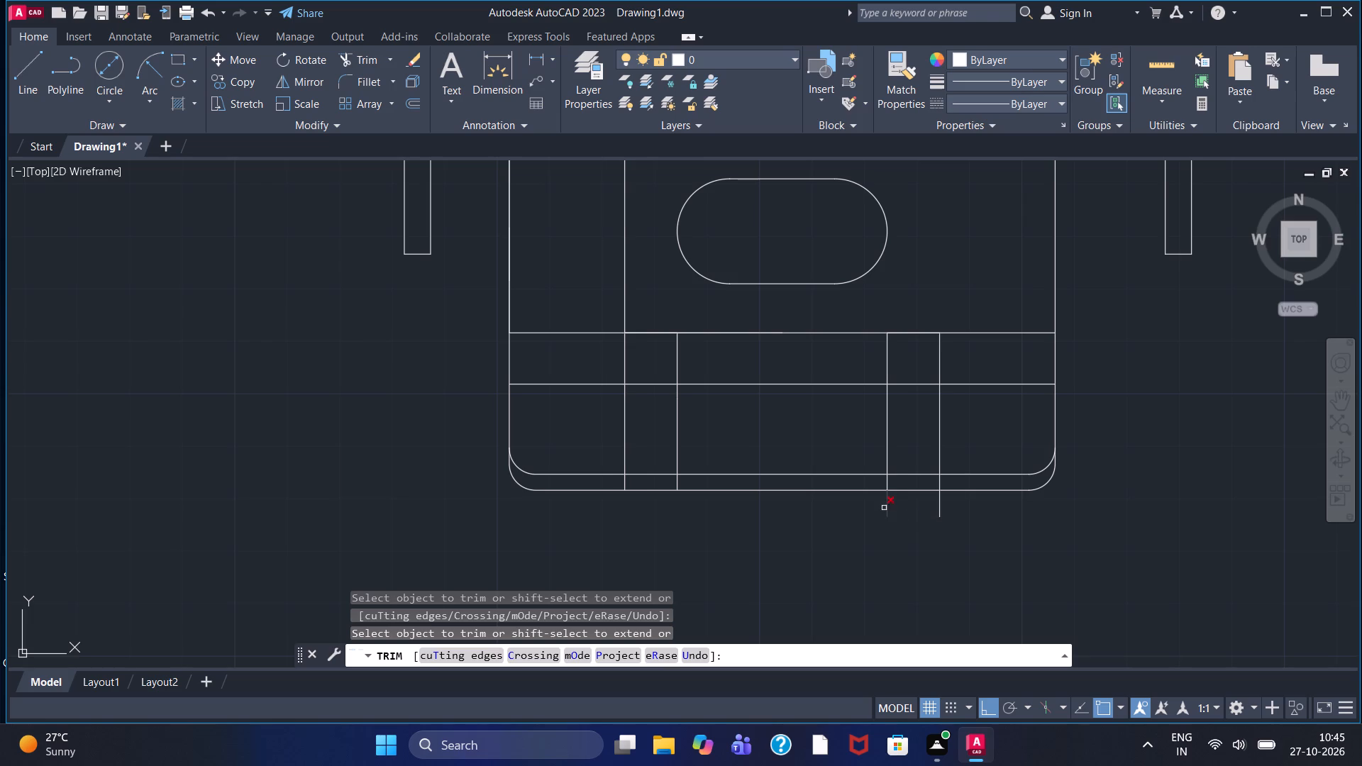
click(883, 507)
click(968, 501)
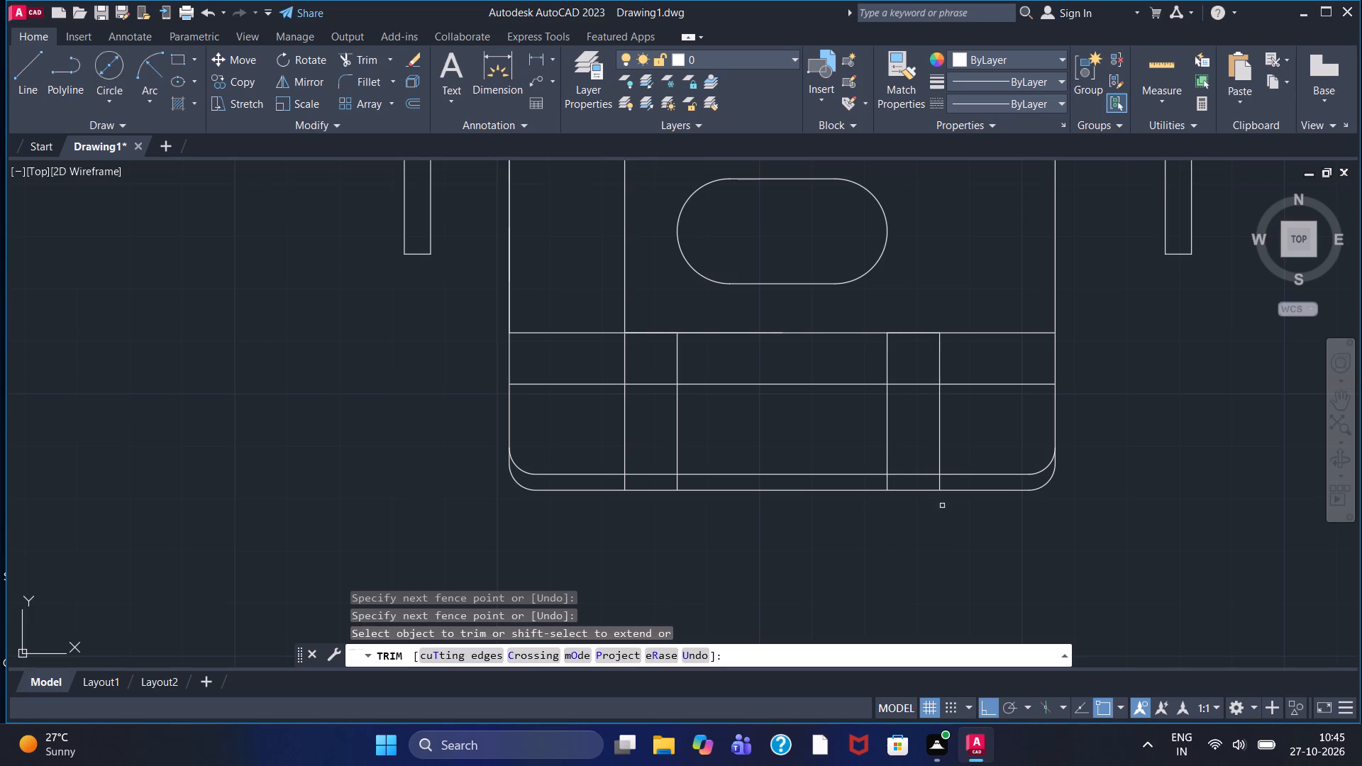
Trim the four vertical lines' short segments between the plate's inner and outer bottom edges.
scroll(621, 475, up, 2)
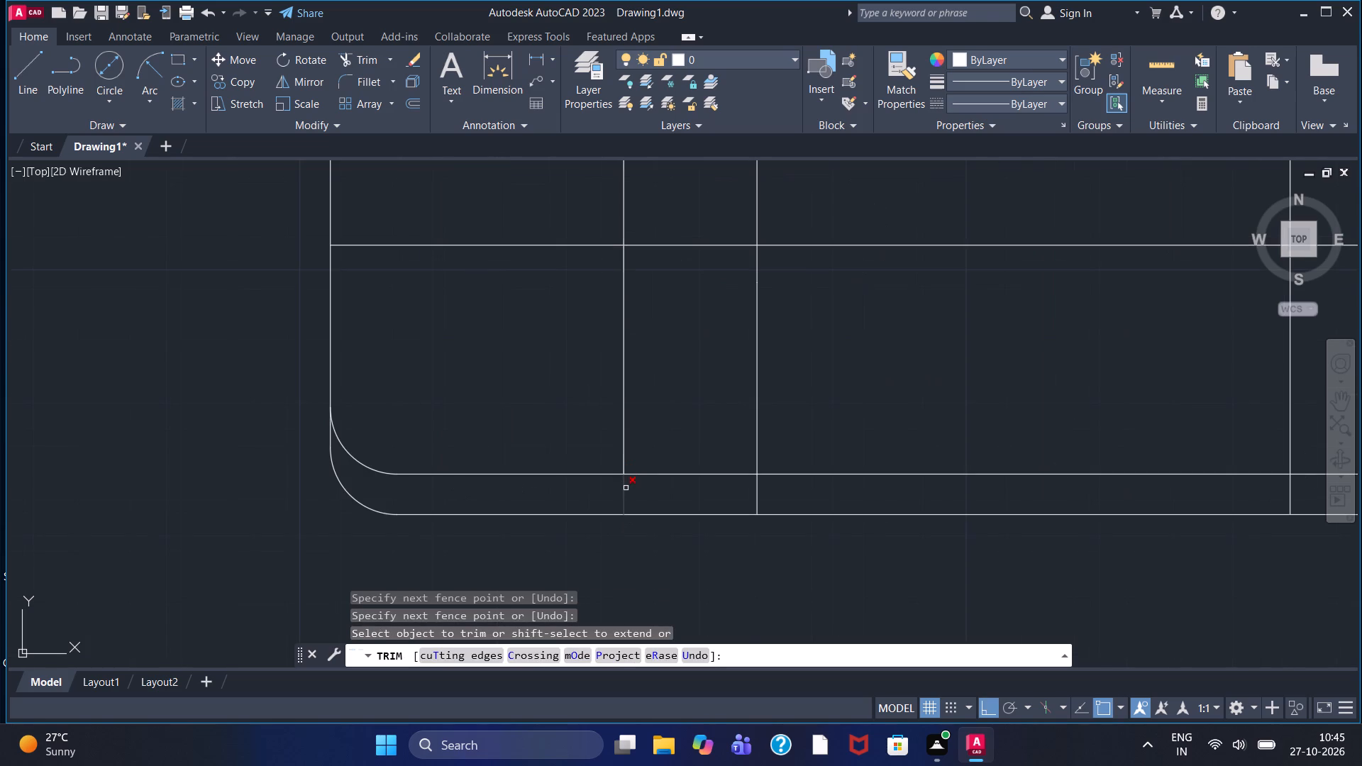
click(625, 489)
click(757, 494)
scroll(795, 503, down, 1)
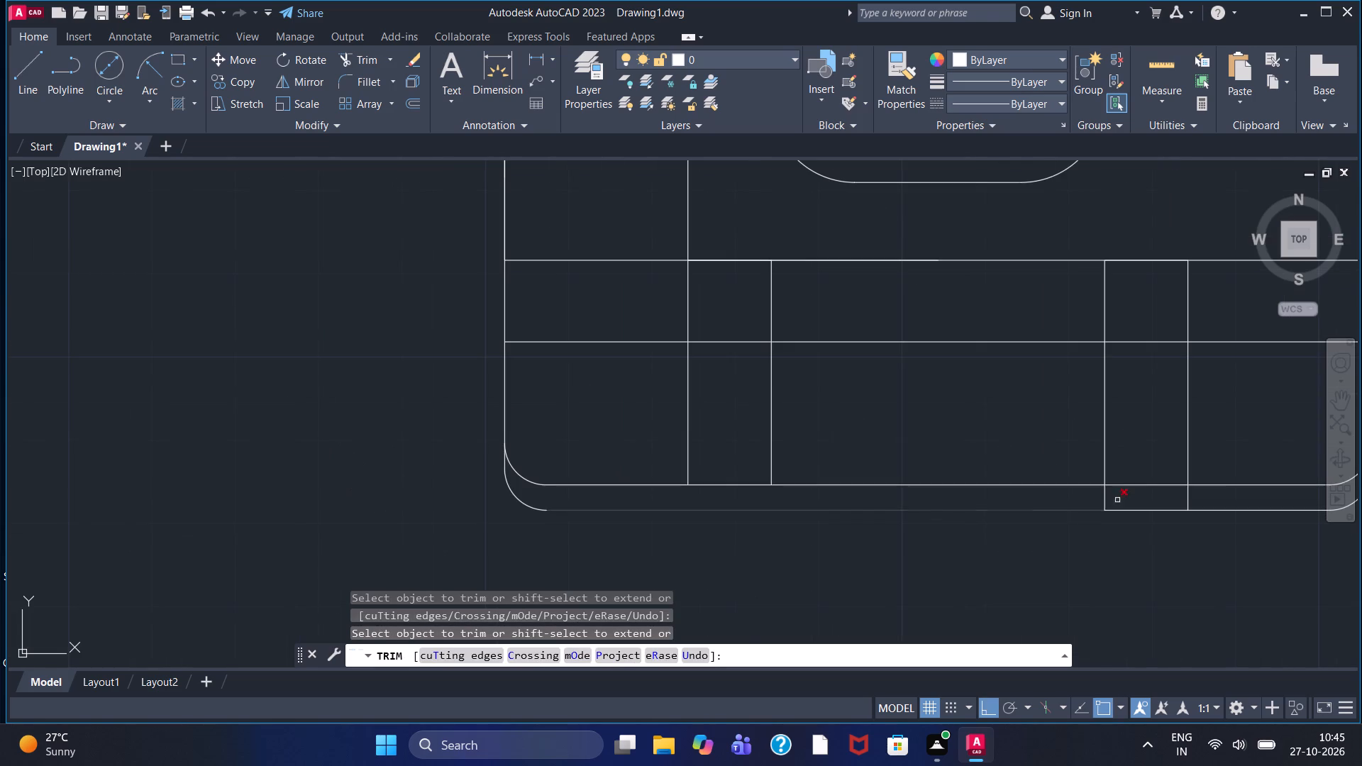
scroll(1129, 492, up, 1)
click(1086, 500)
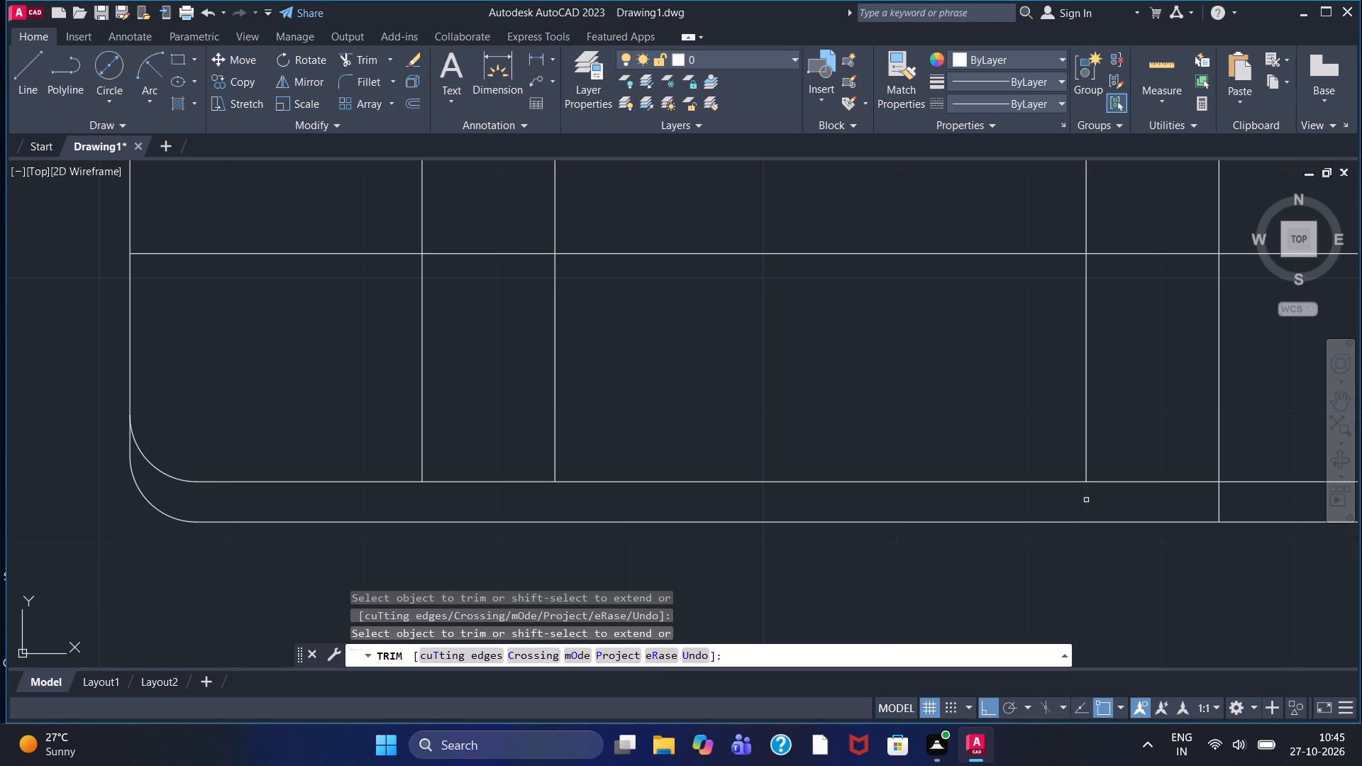
click(1219, 506)
scroll(1206, 505, down, 1)
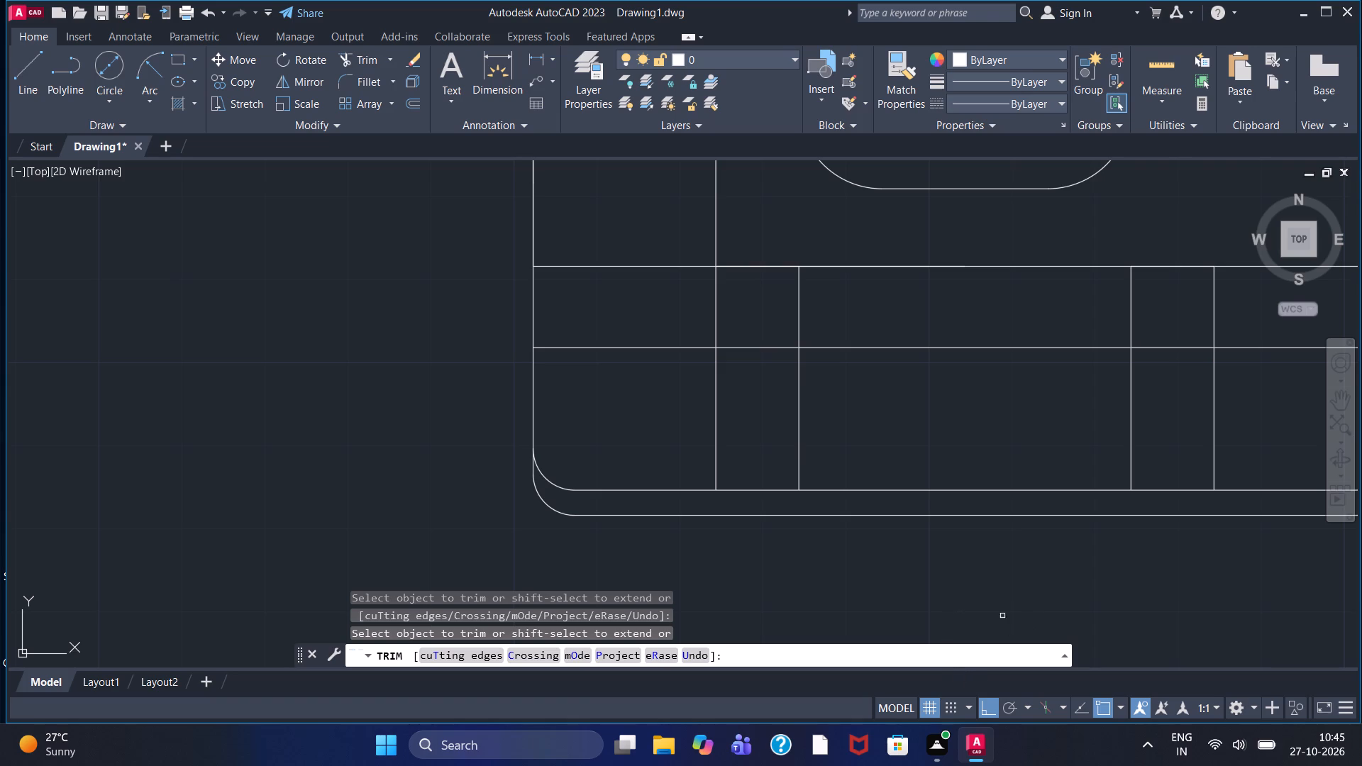
scroll(916, 414, down, 1)
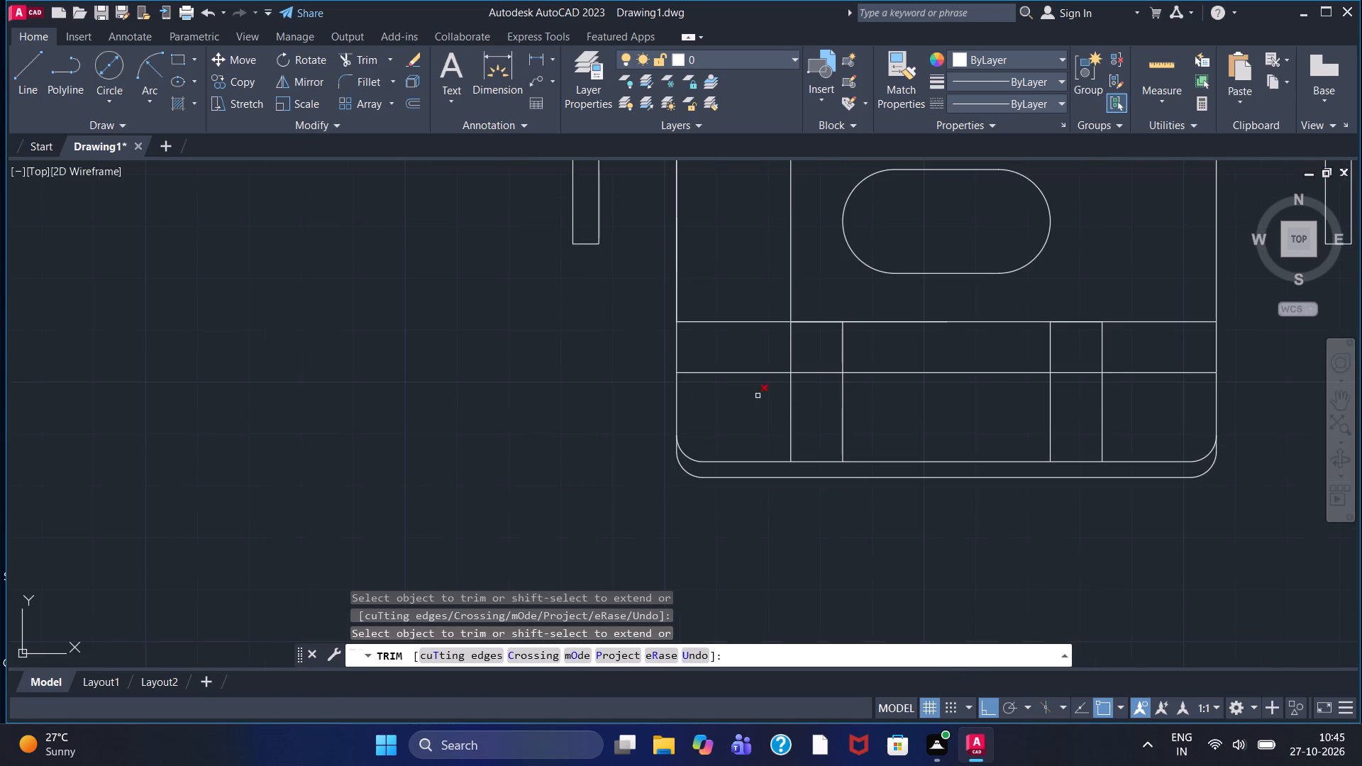
Measure the vertical distance from the foot of the inner left vertical line up to its endpoint below the lower horizontal line.
click(25, 70)
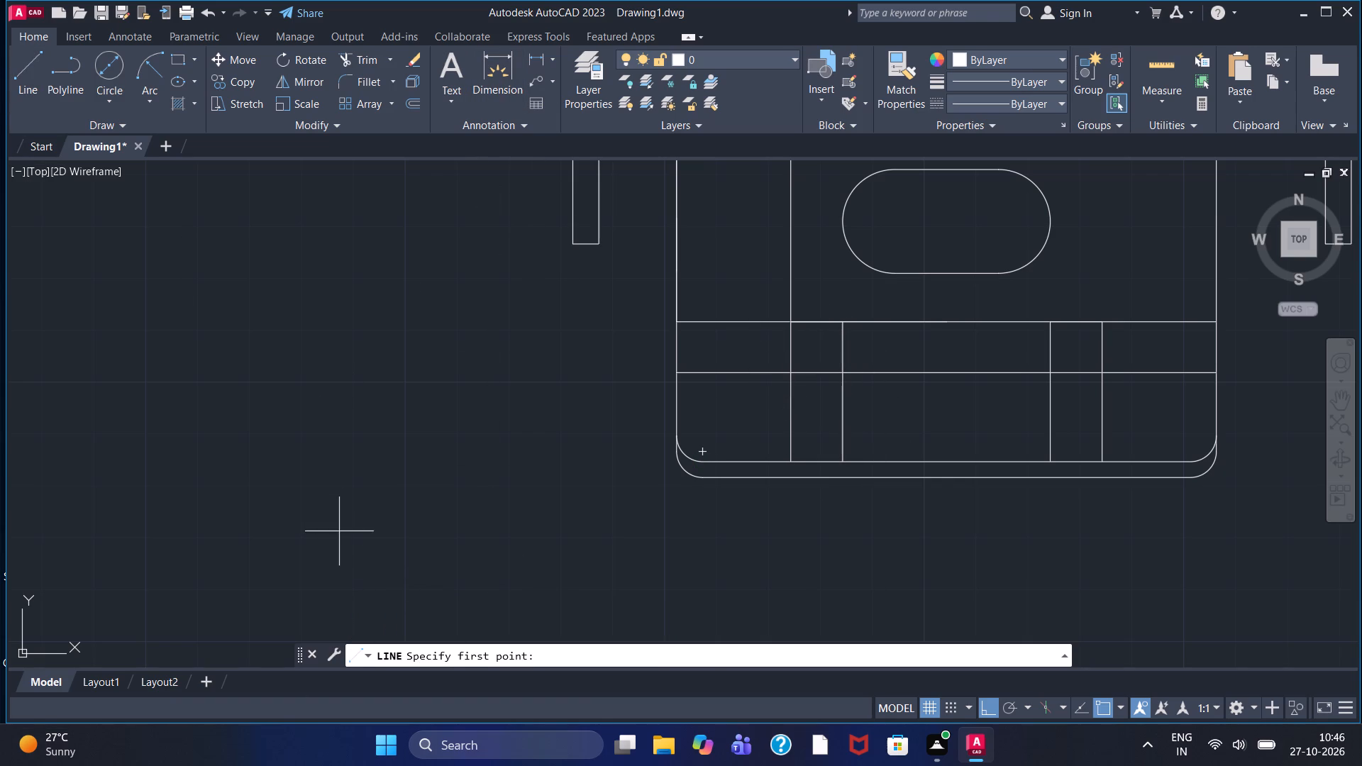
click(533, 57)
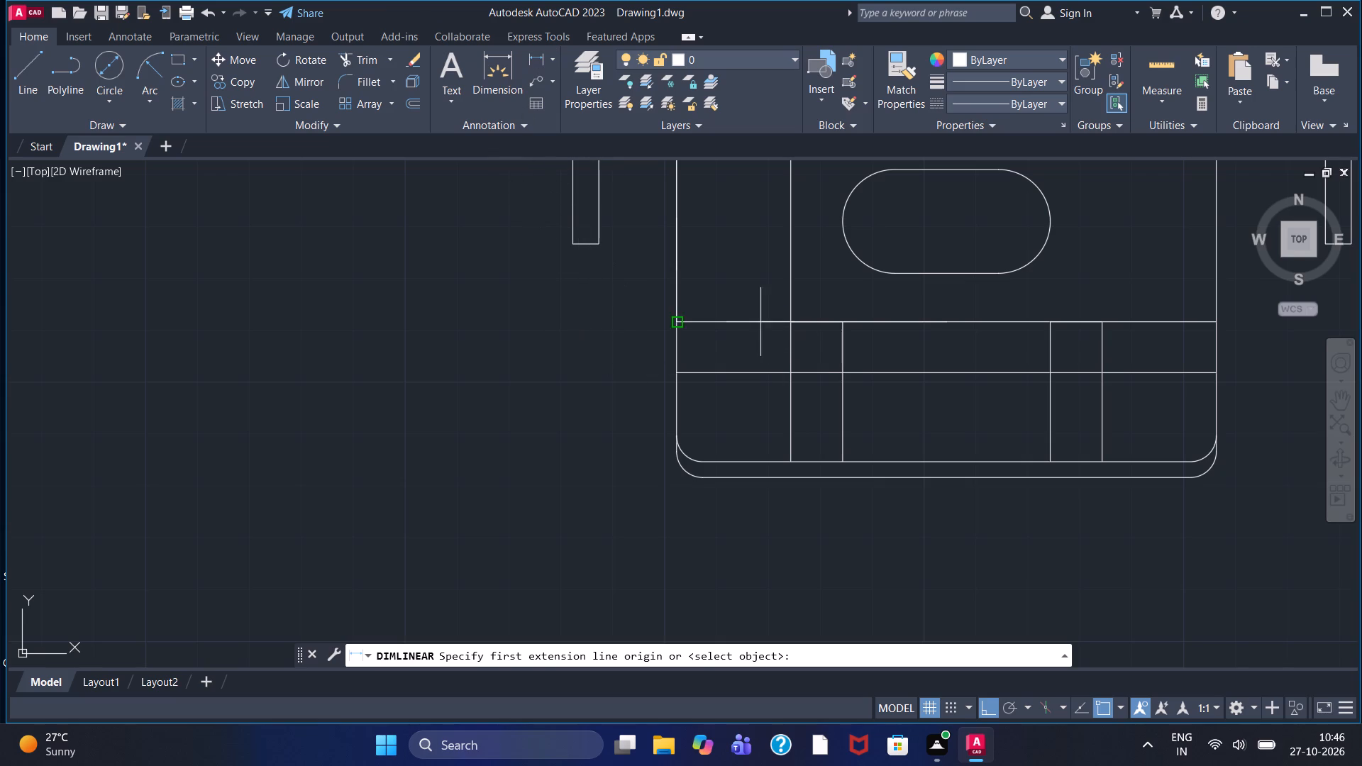
click(841, 460)
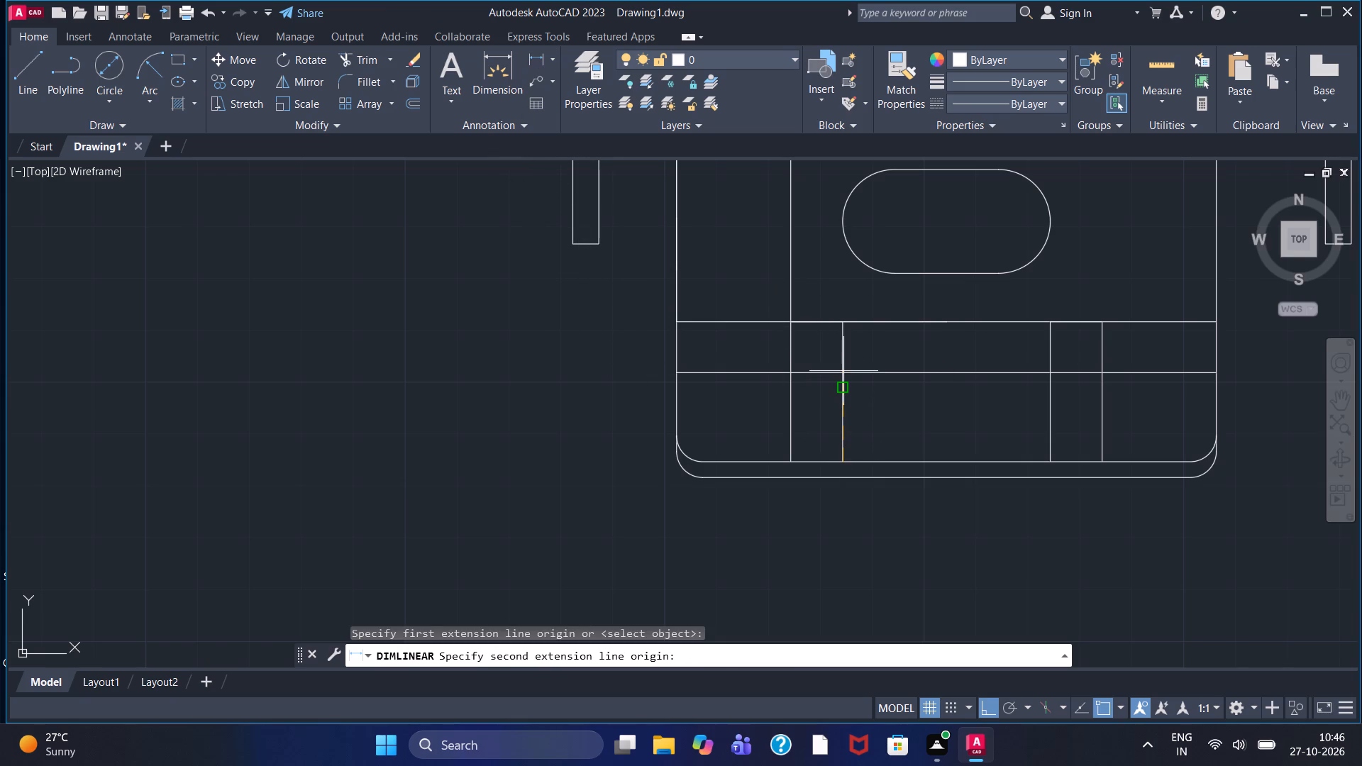
click(846, 388)
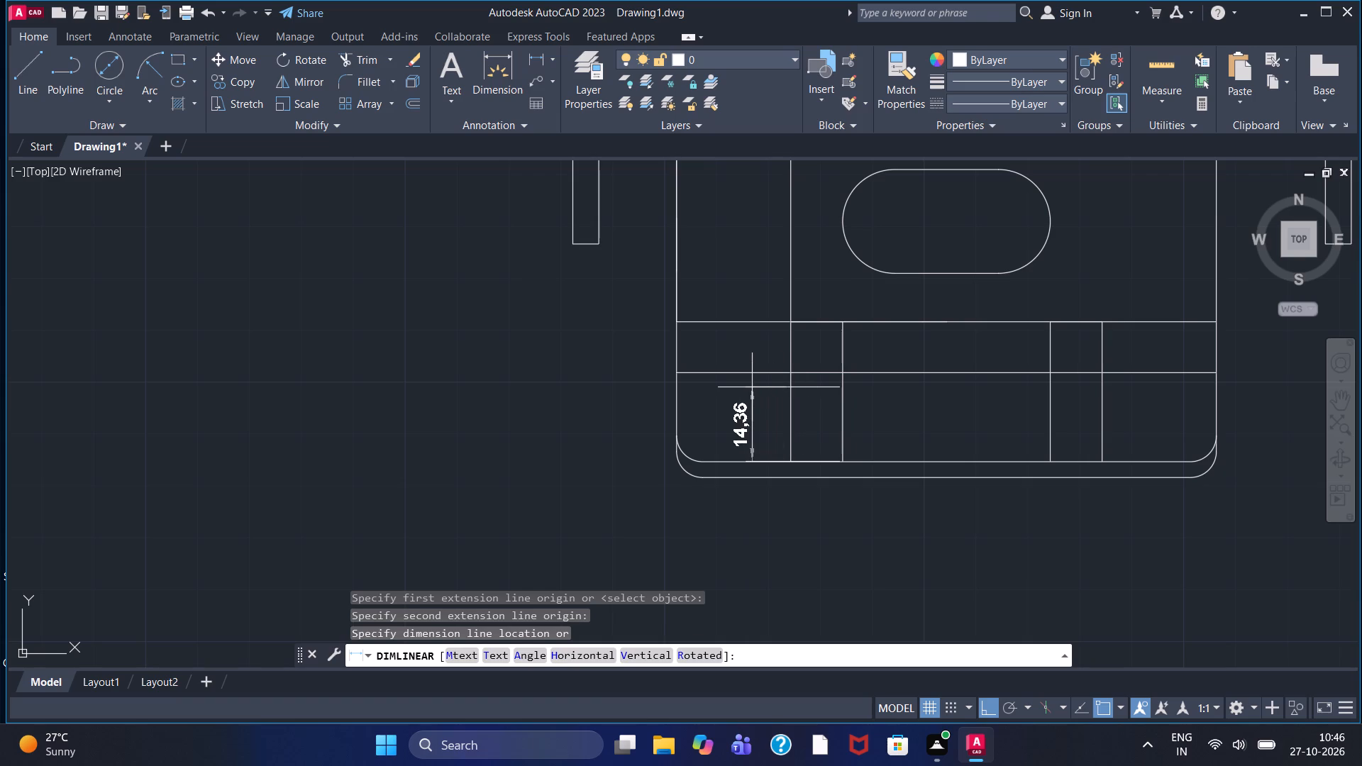
key(Escape)
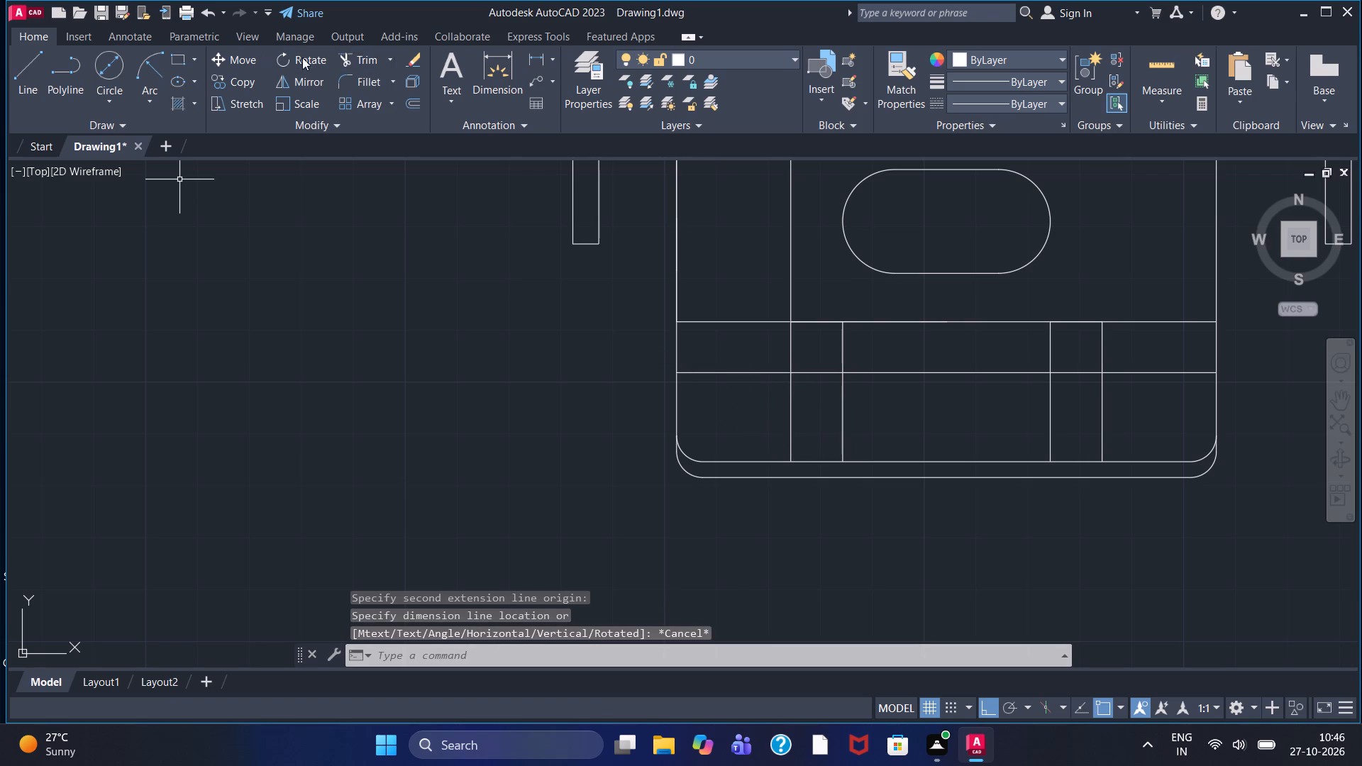
Draw a line from the inner left vertical's endpoint across past the inner right vertical, 10 down, and back past the inner left vertical.
click(40, 63)
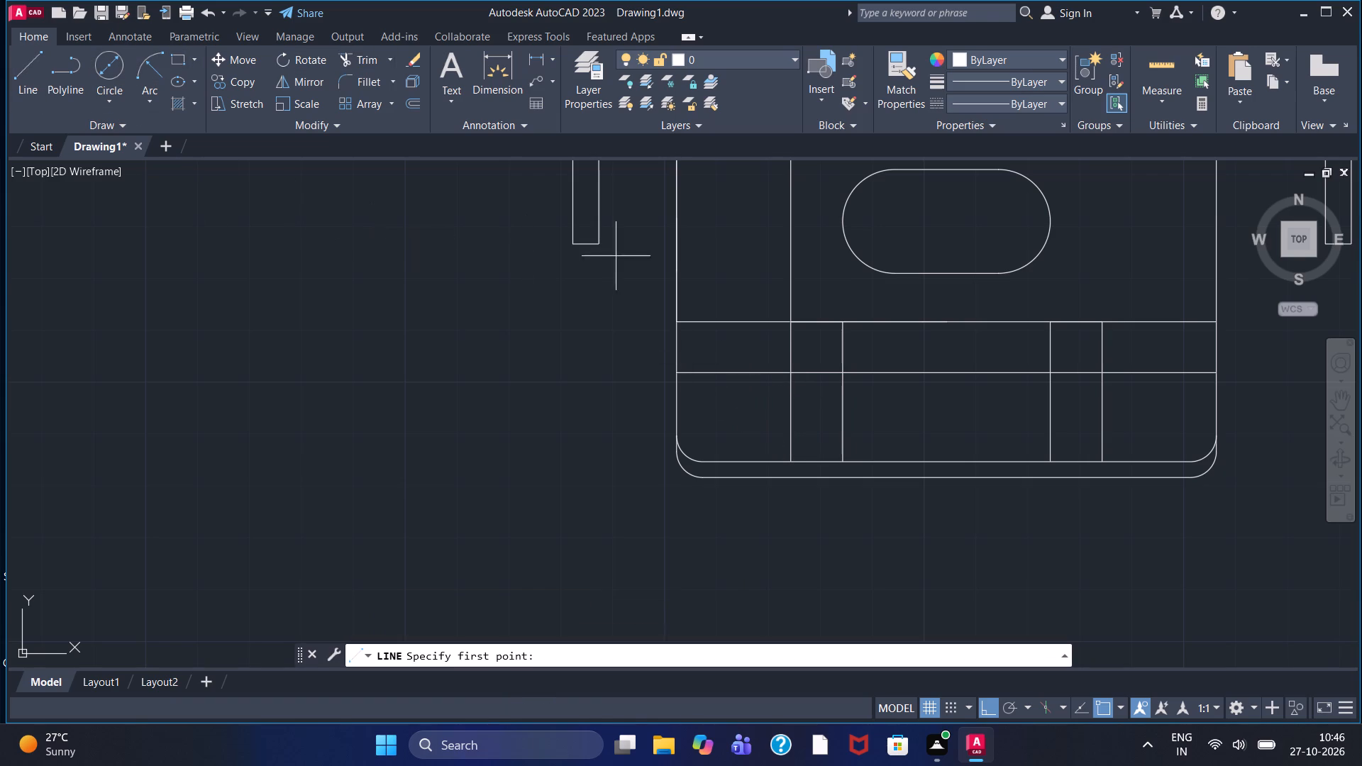
click(840, 387)
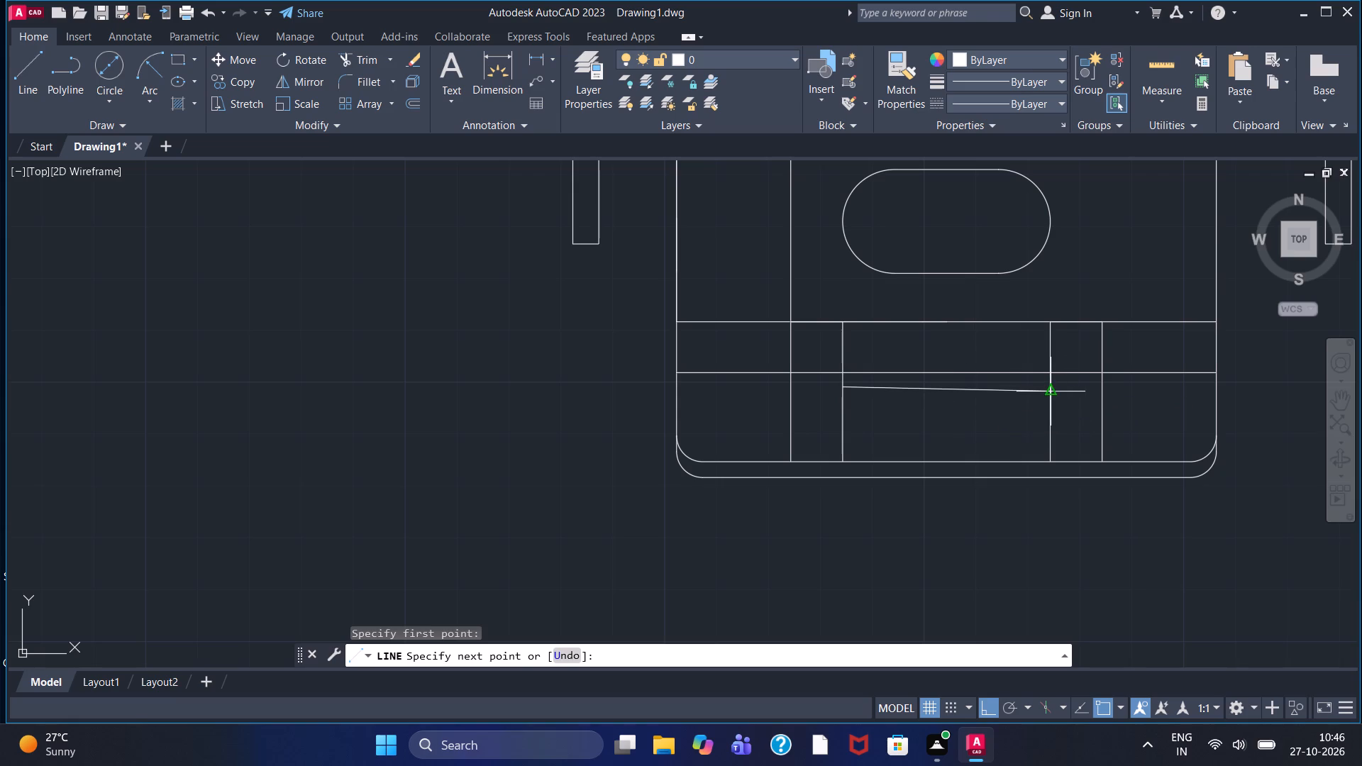
scroll(1049, 386, up, 3)
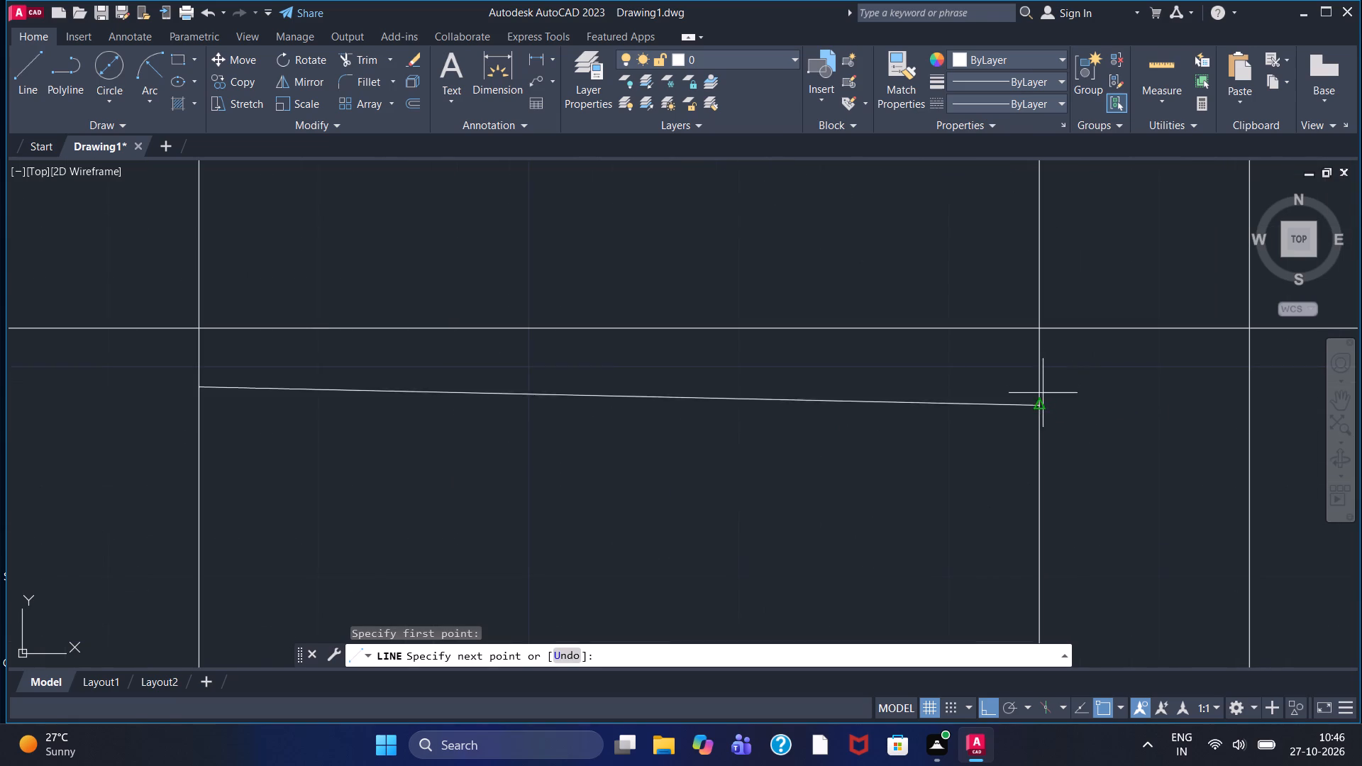
click(1080, 385)
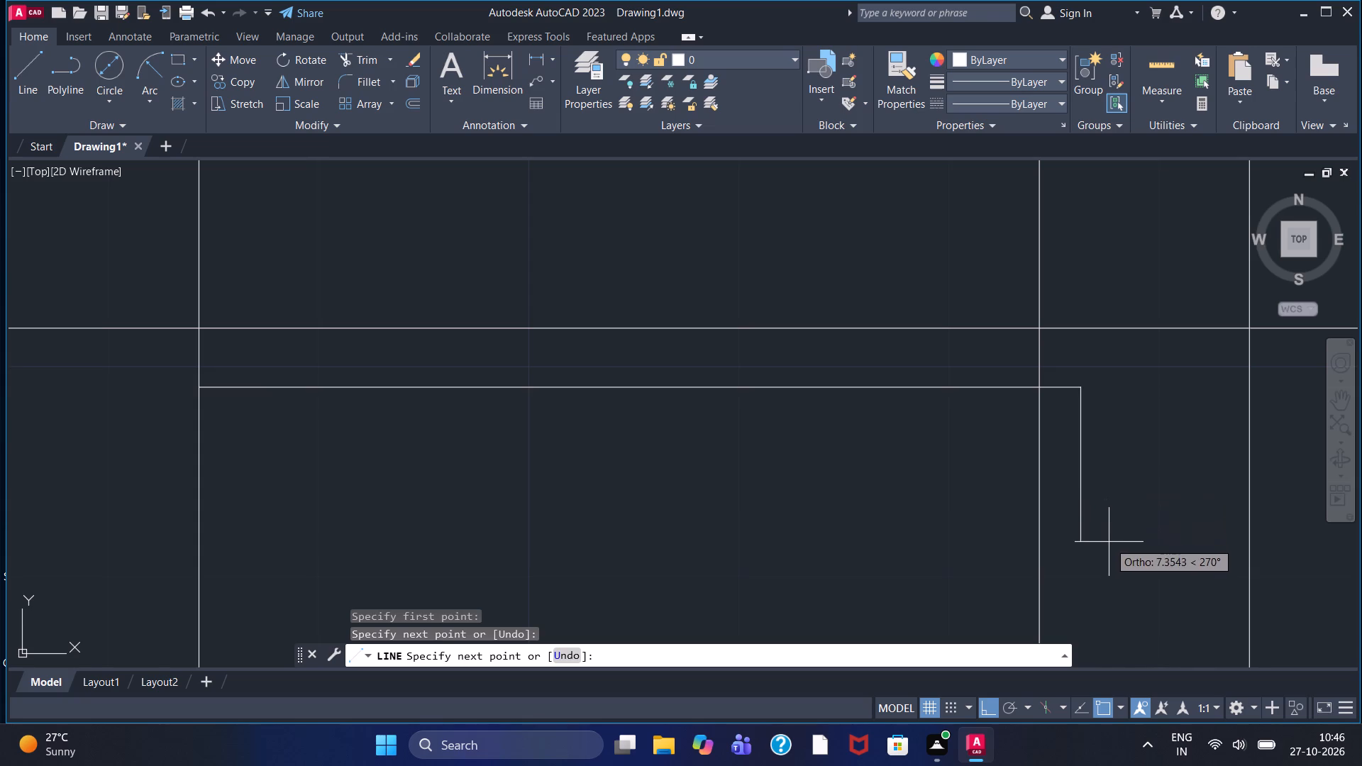
scroll(1109, 544, down, 1)
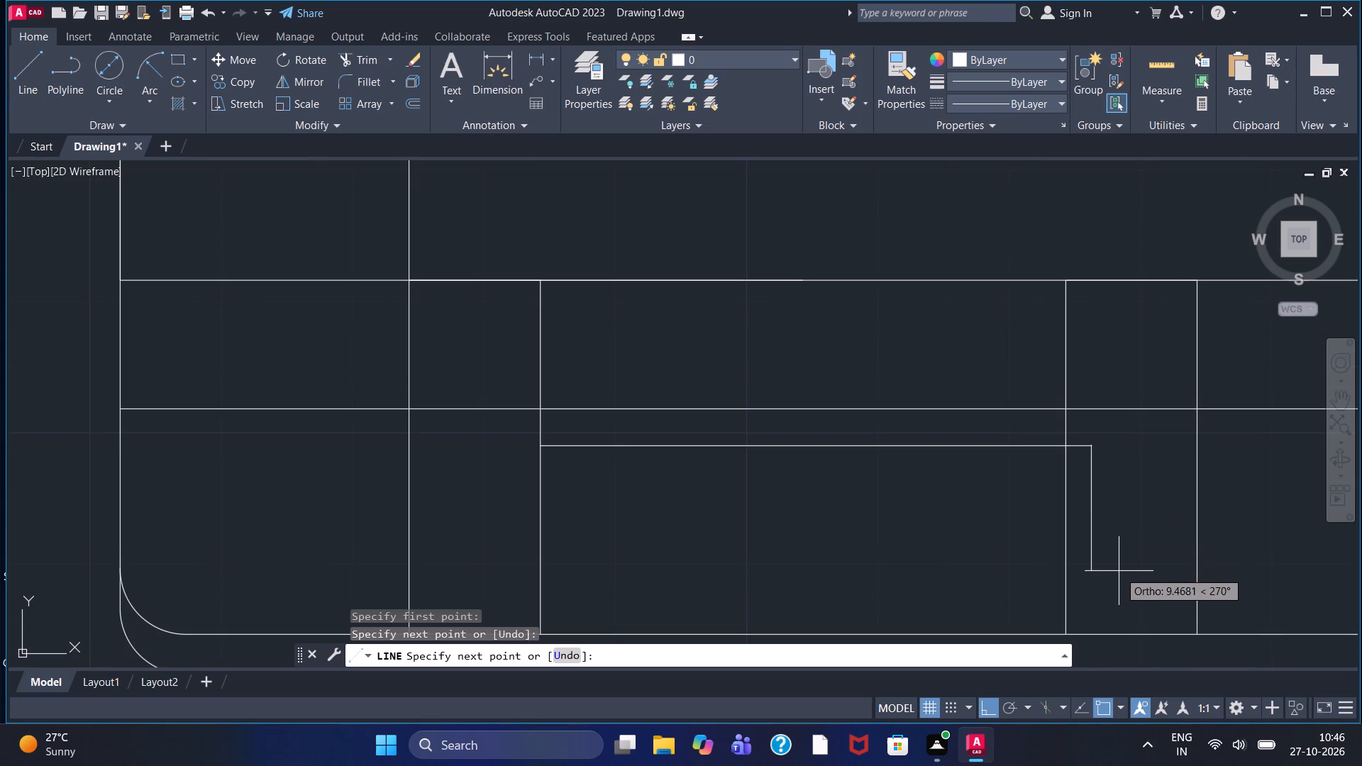
text(10)
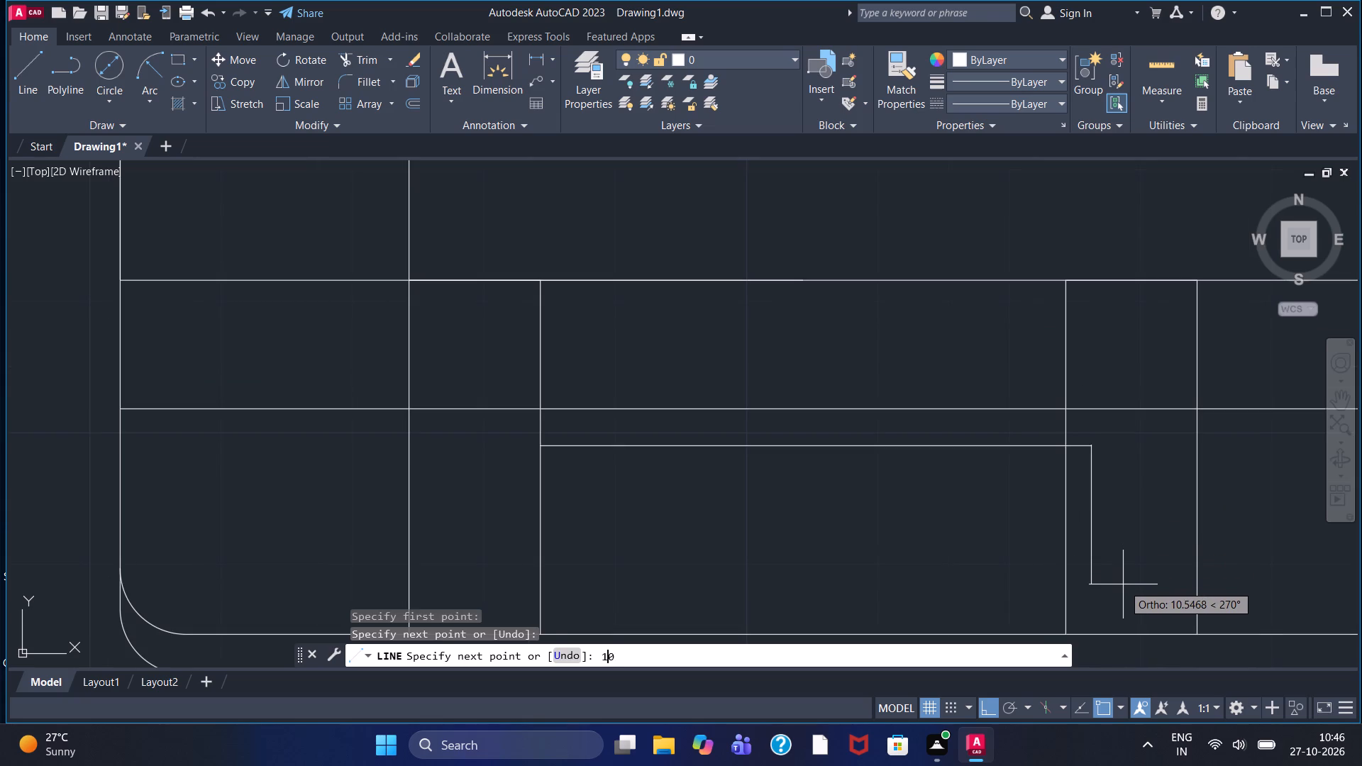
key(Return)
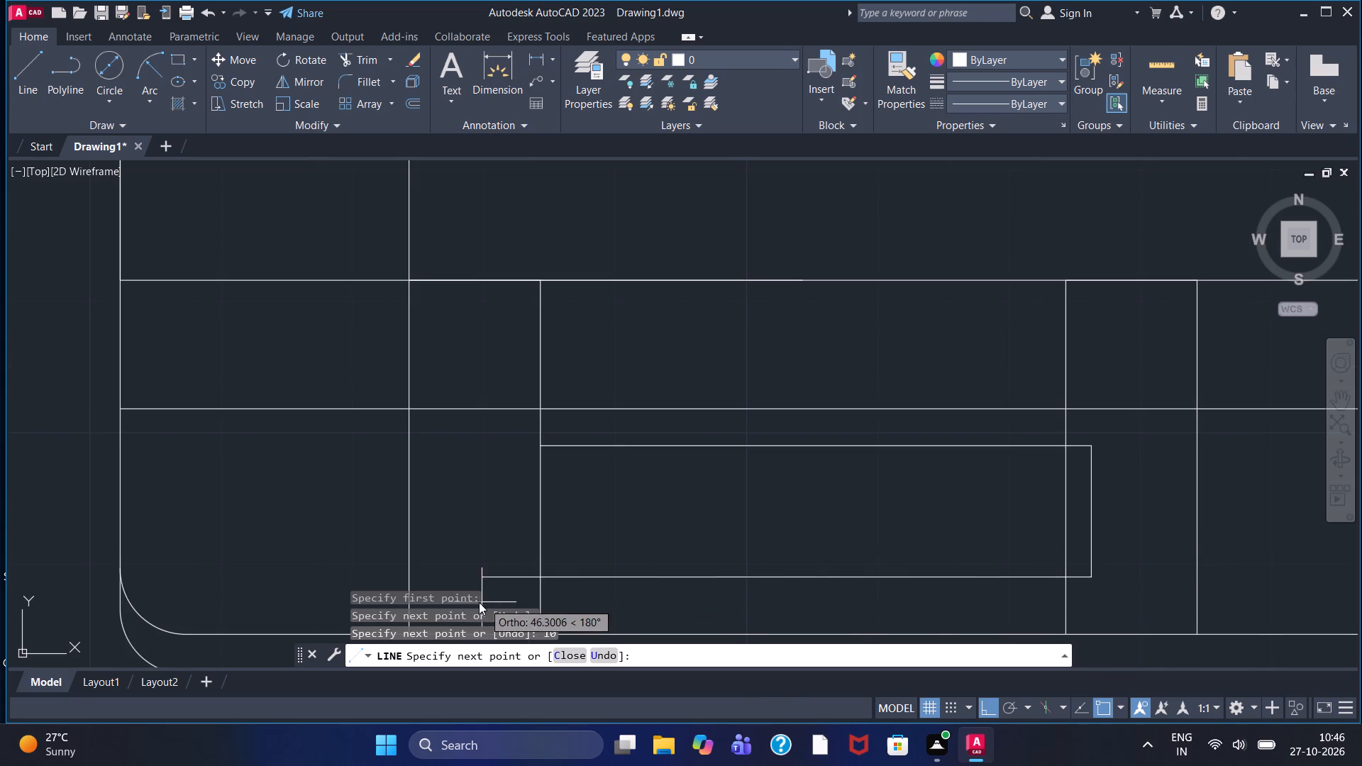
click(504, 574)
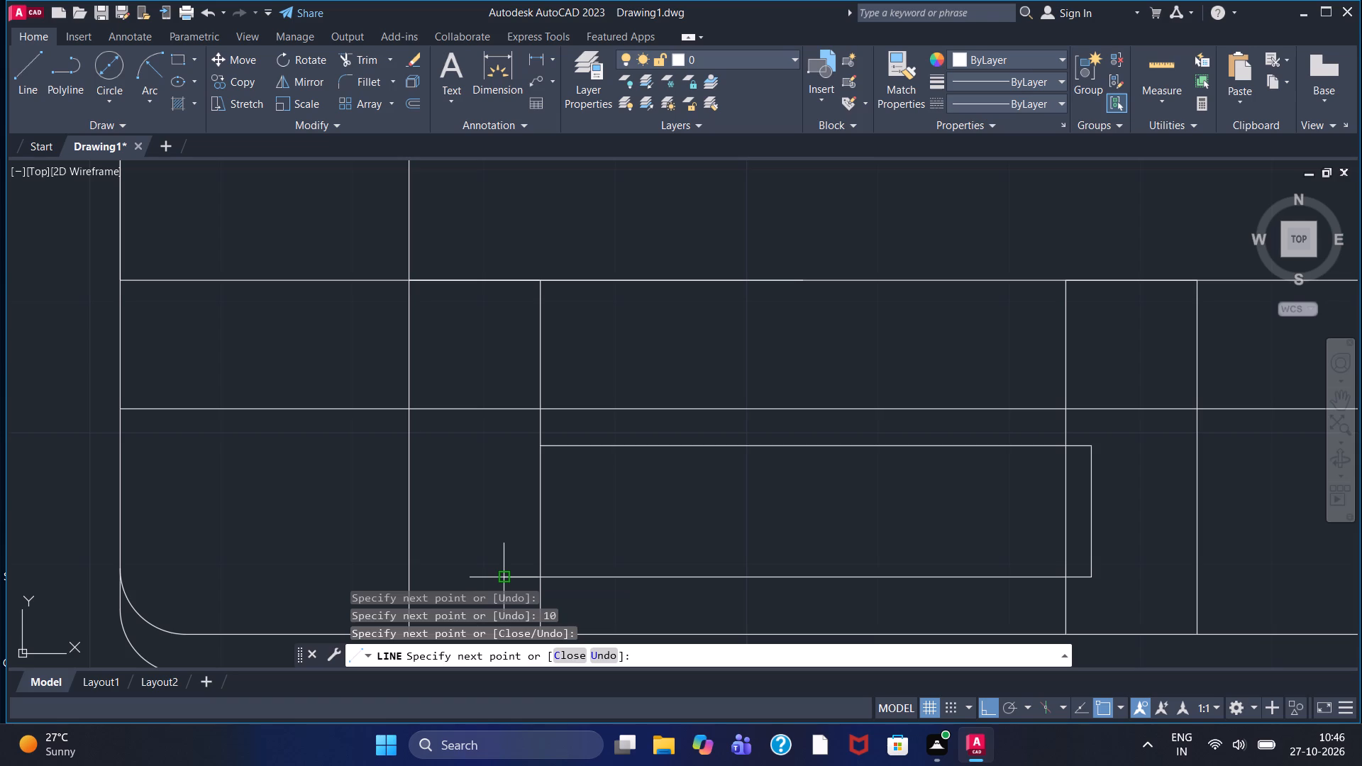
key(Escape)
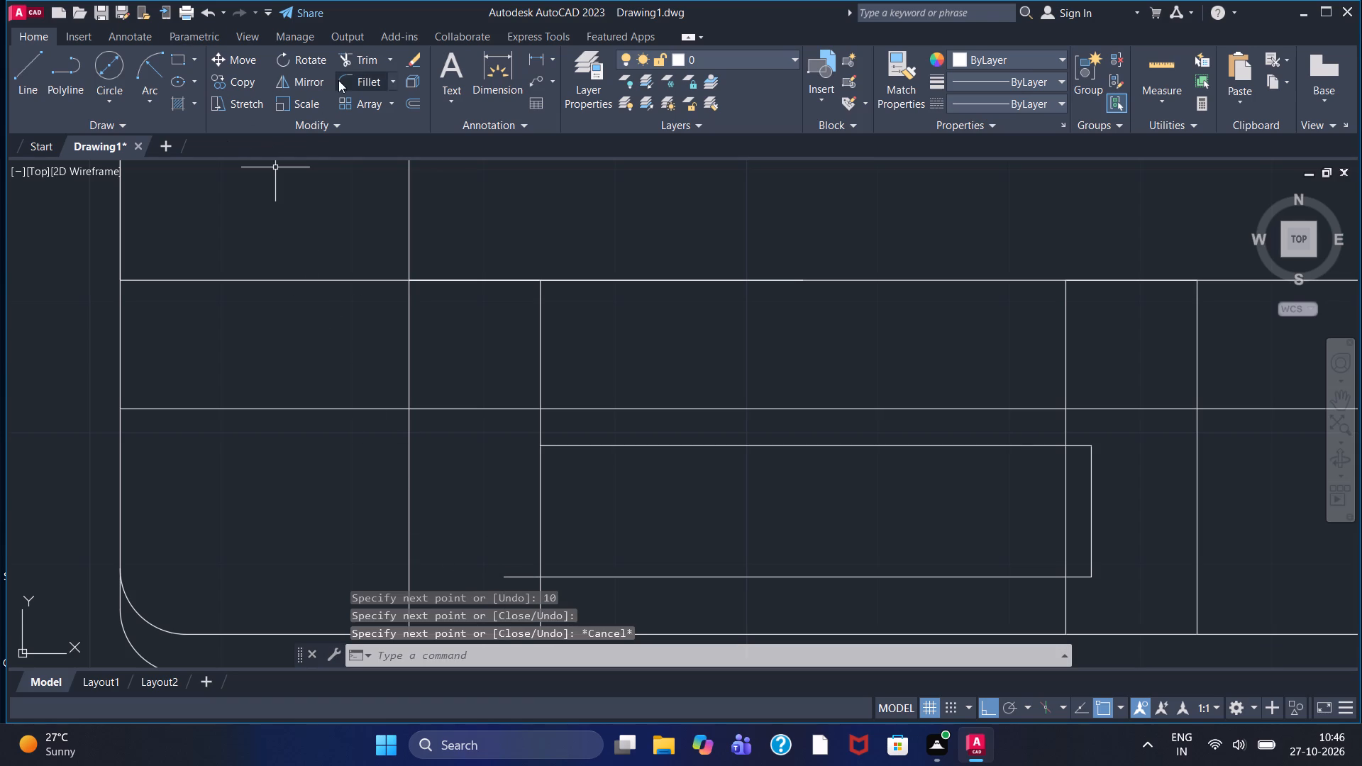
Trim the new lines' overhangs outside the two inner verticals, leaving two horizontal lines 10 apart between them.
click(354, 53)
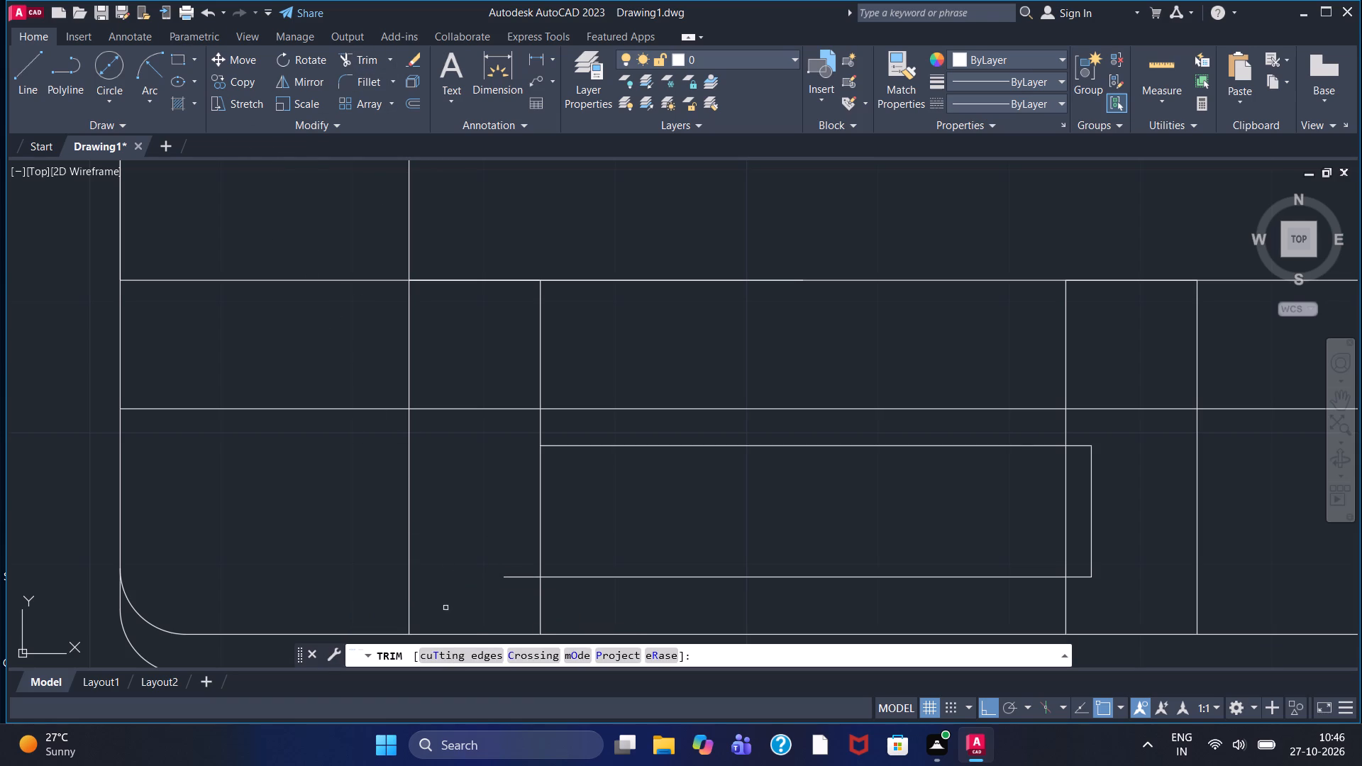
click(519, 577)
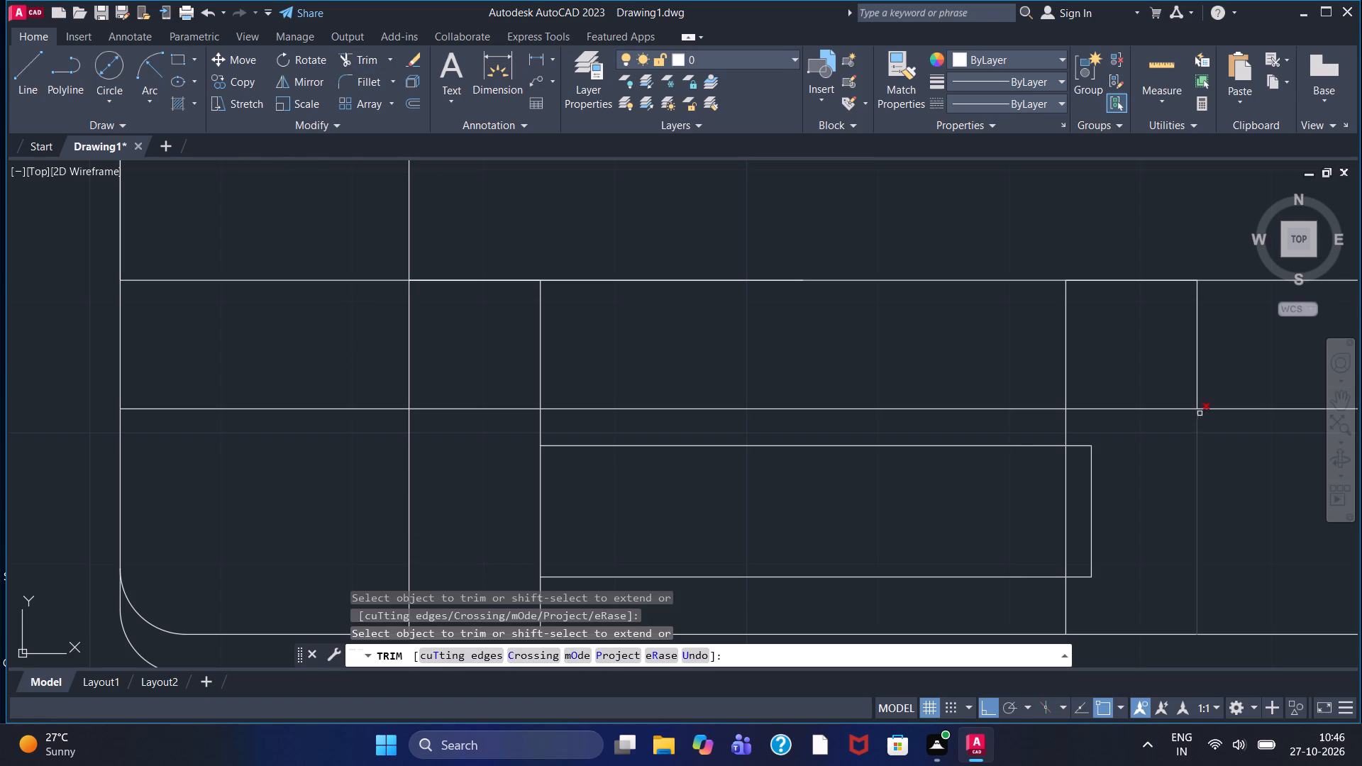
click(1088, 446)
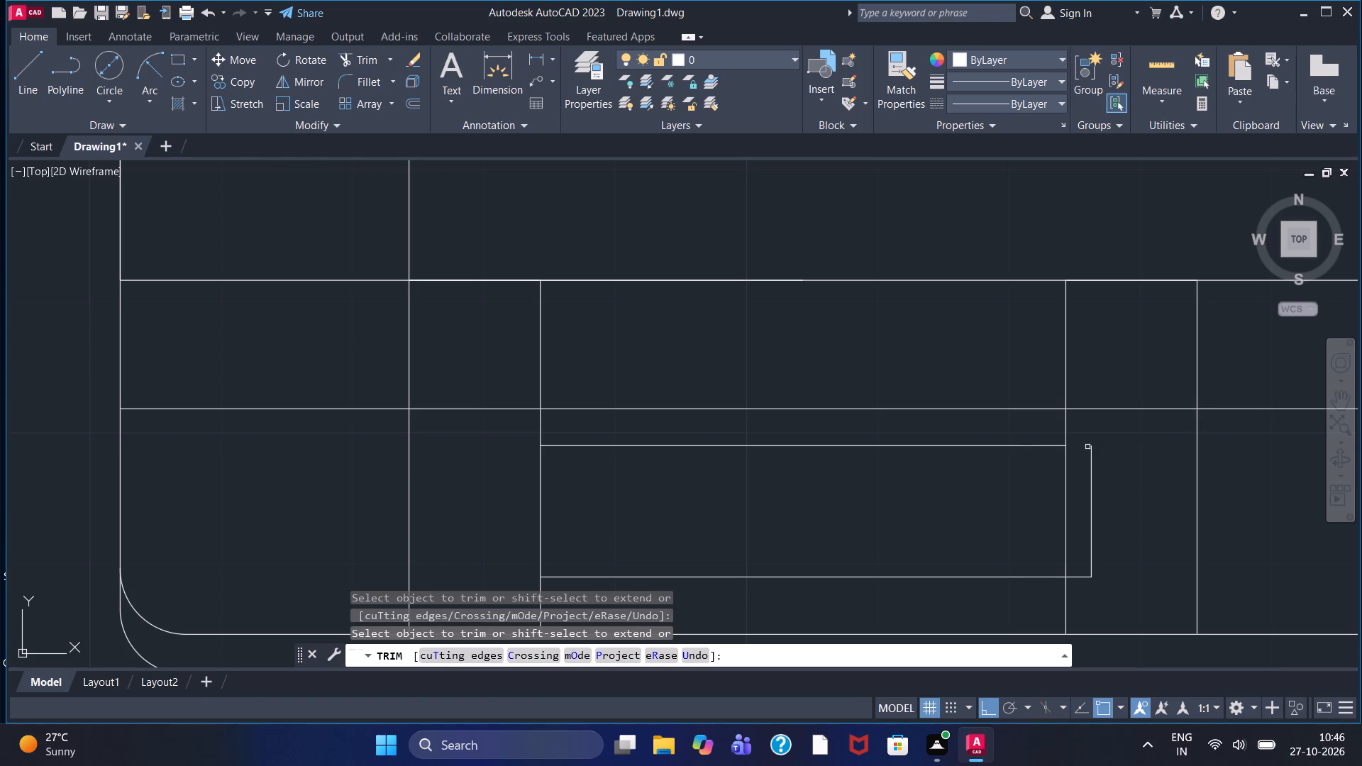
click(1090, 457)
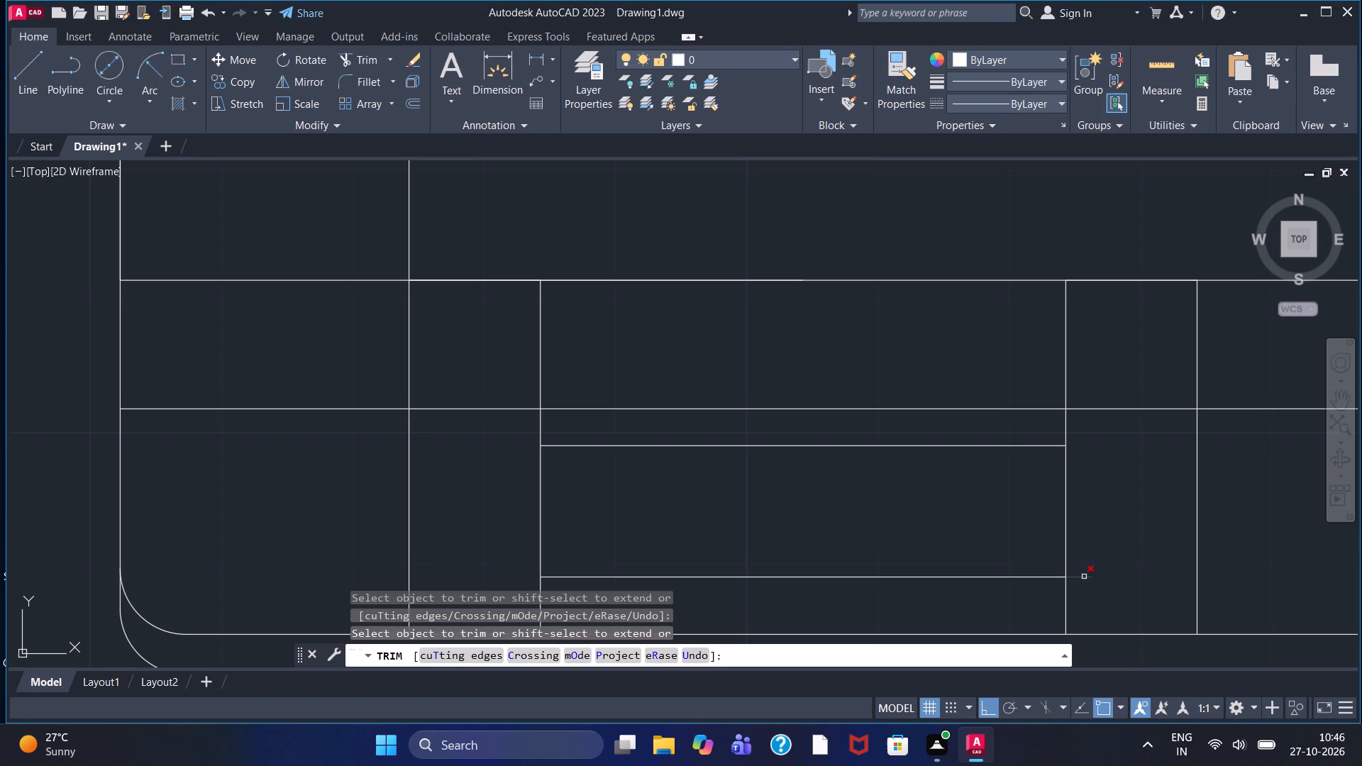
click(1084, 577)
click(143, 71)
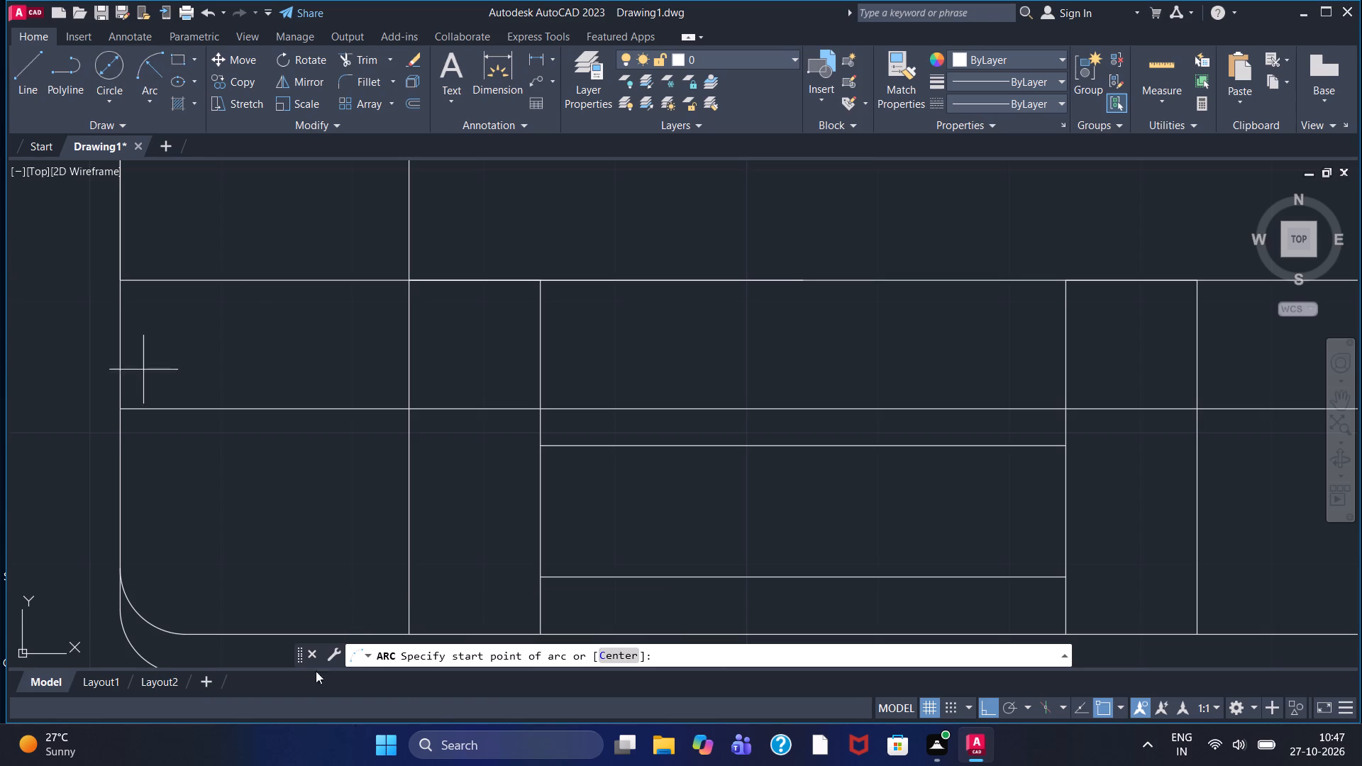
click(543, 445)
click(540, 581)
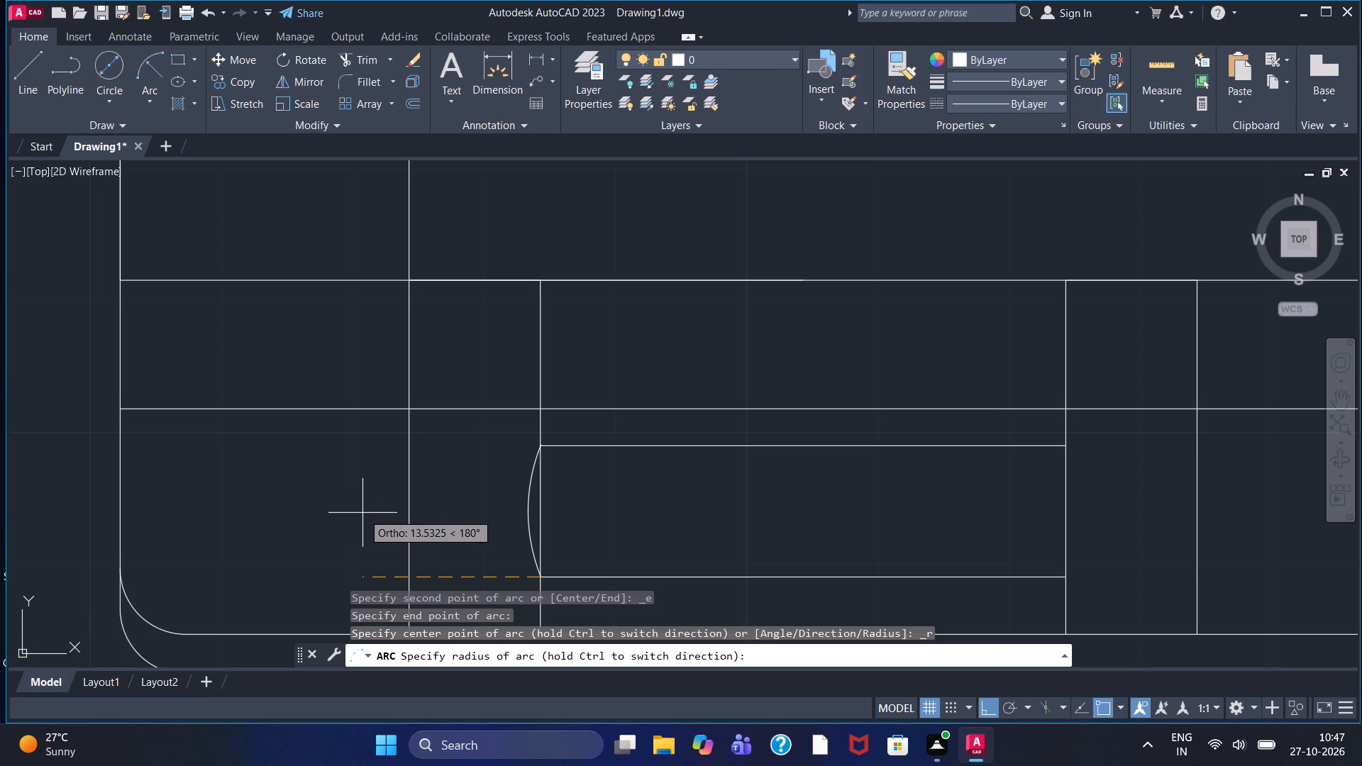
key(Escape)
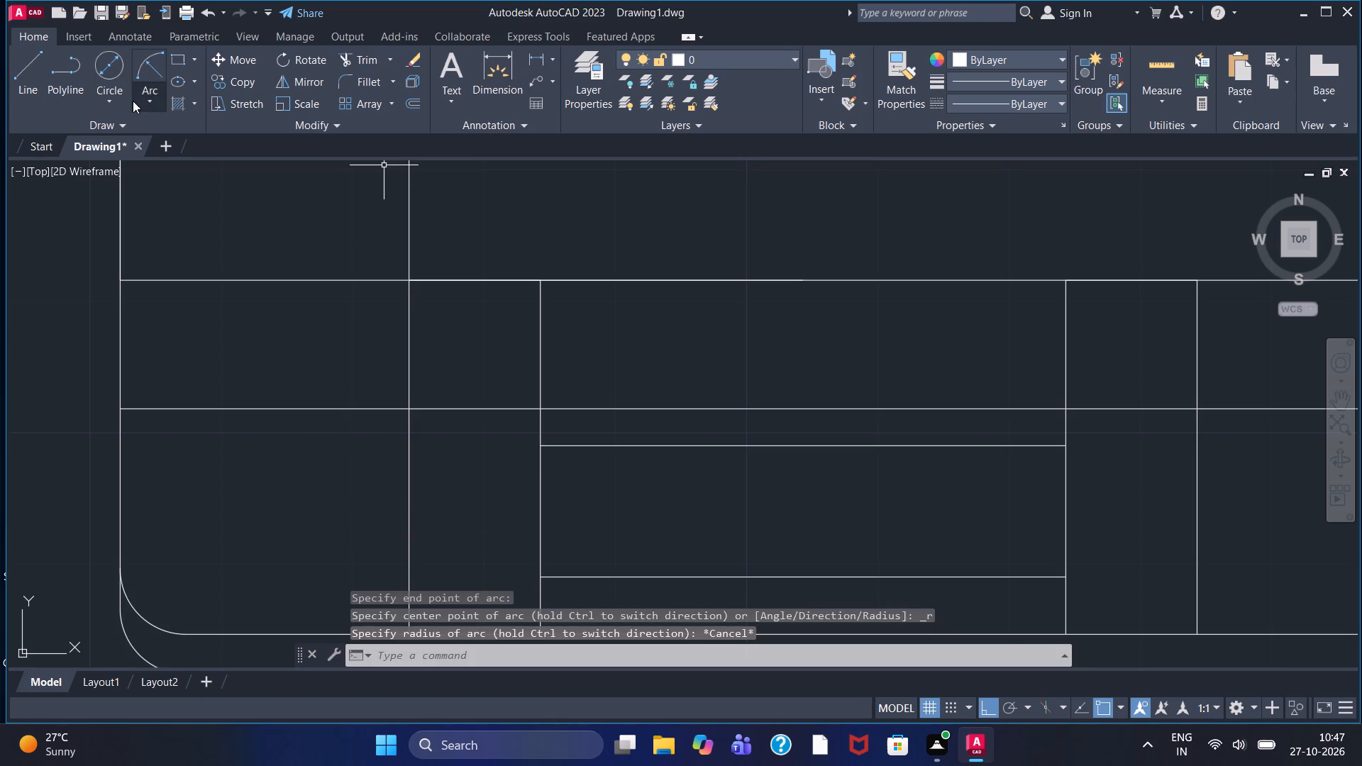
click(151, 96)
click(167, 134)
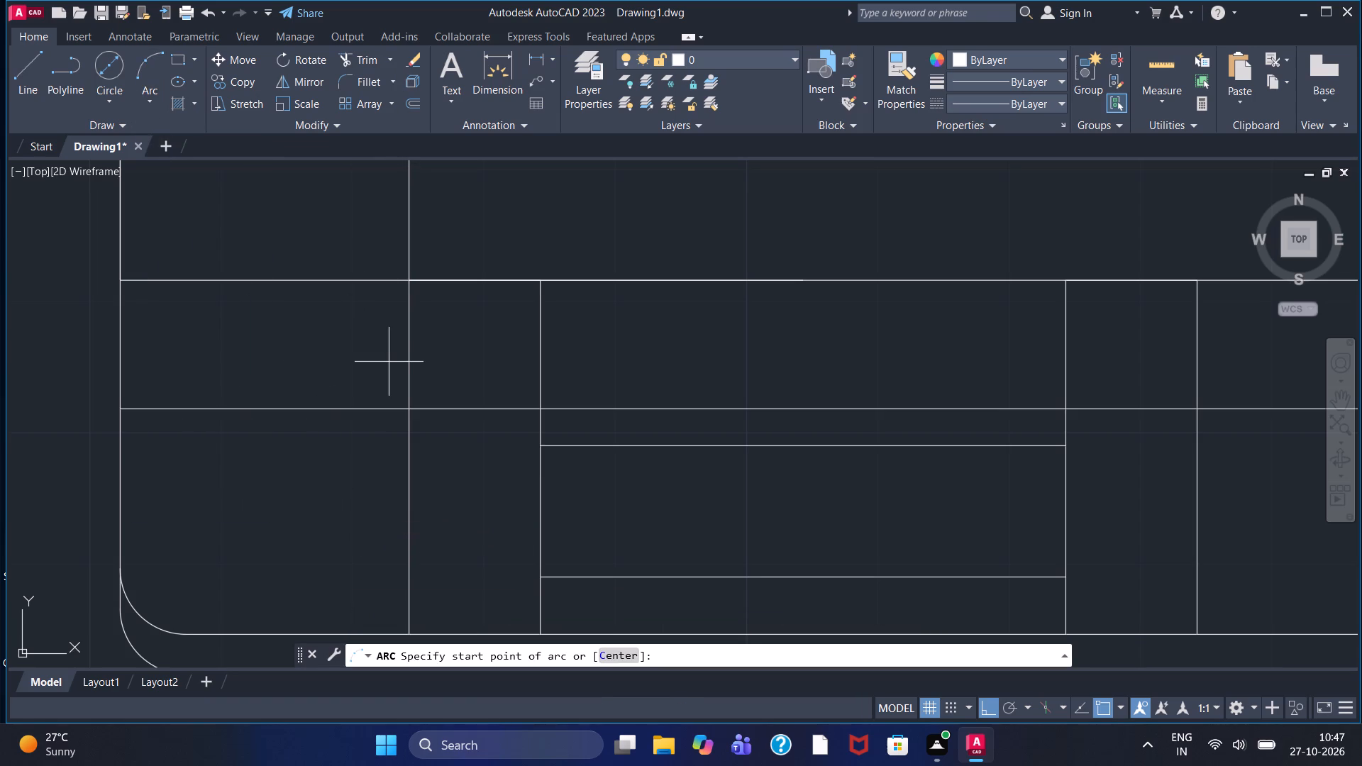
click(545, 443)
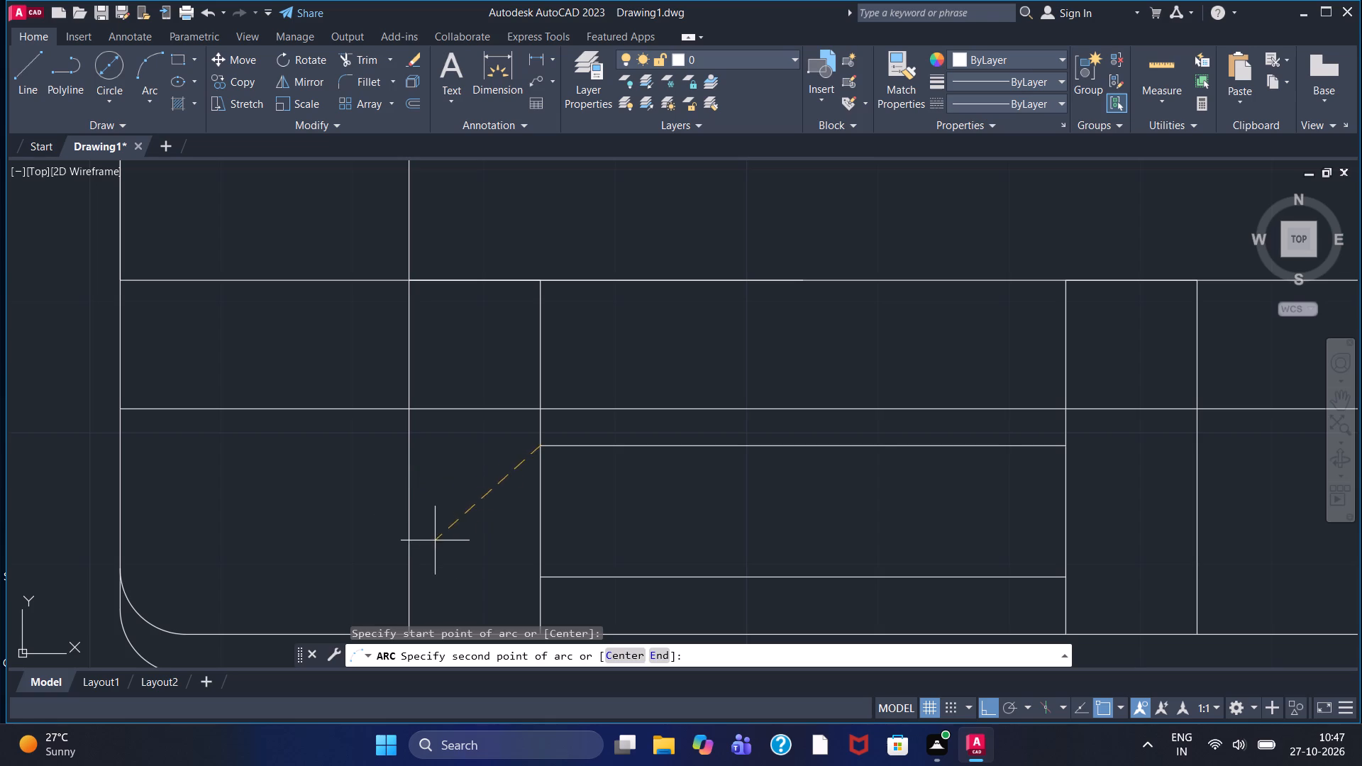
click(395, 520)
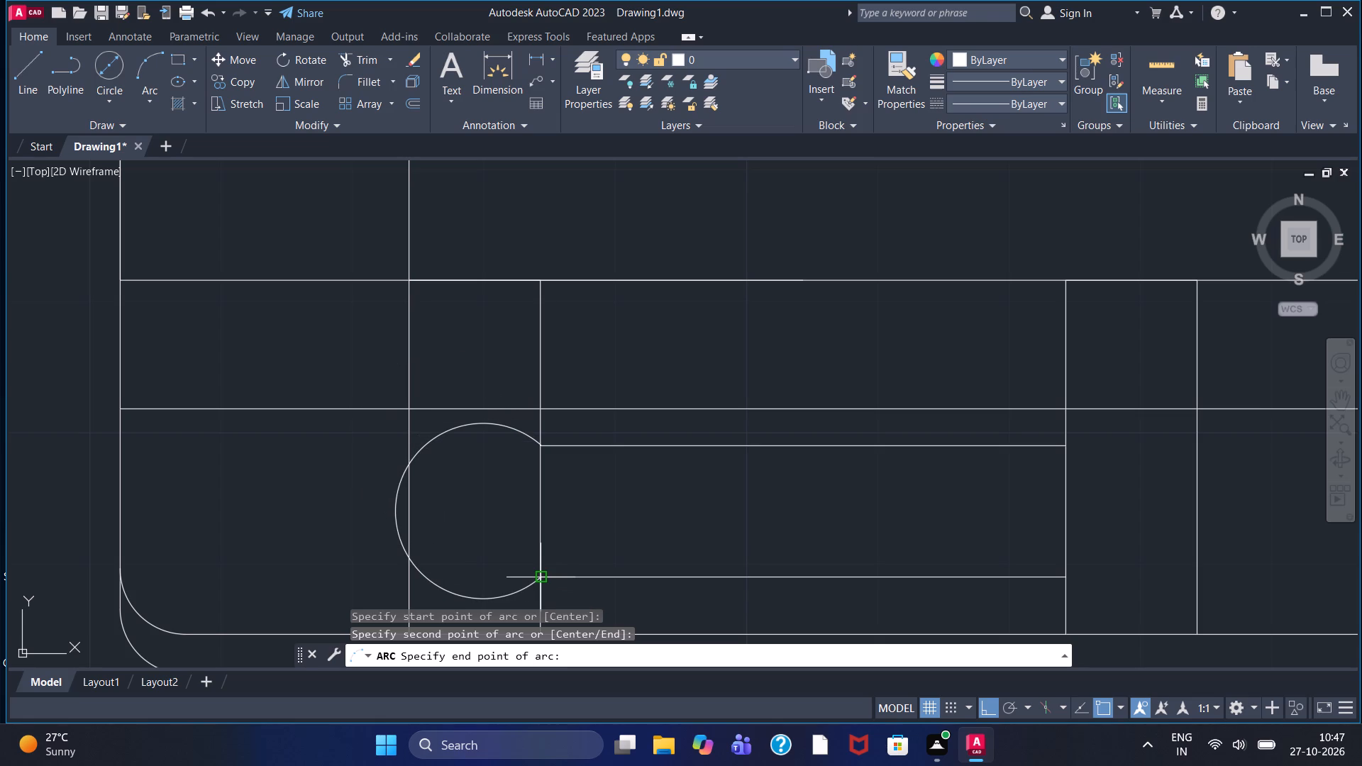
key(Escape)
Delete the outer left vertical line between the upper horizontal line below the slot and the plate's inner bottom edge.
middle_drag(519, 503, 505, 460)
scroll(519, 501, down, 1)
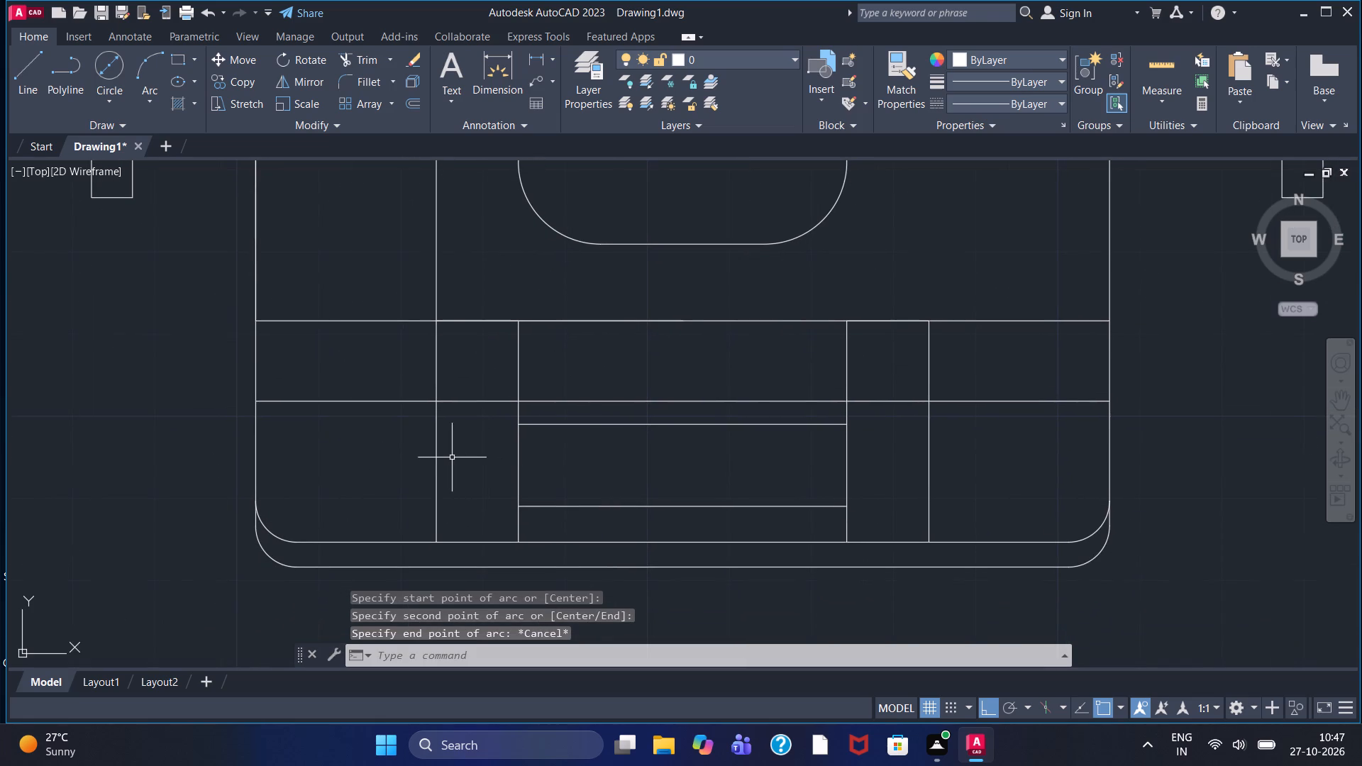
click(437, 464)
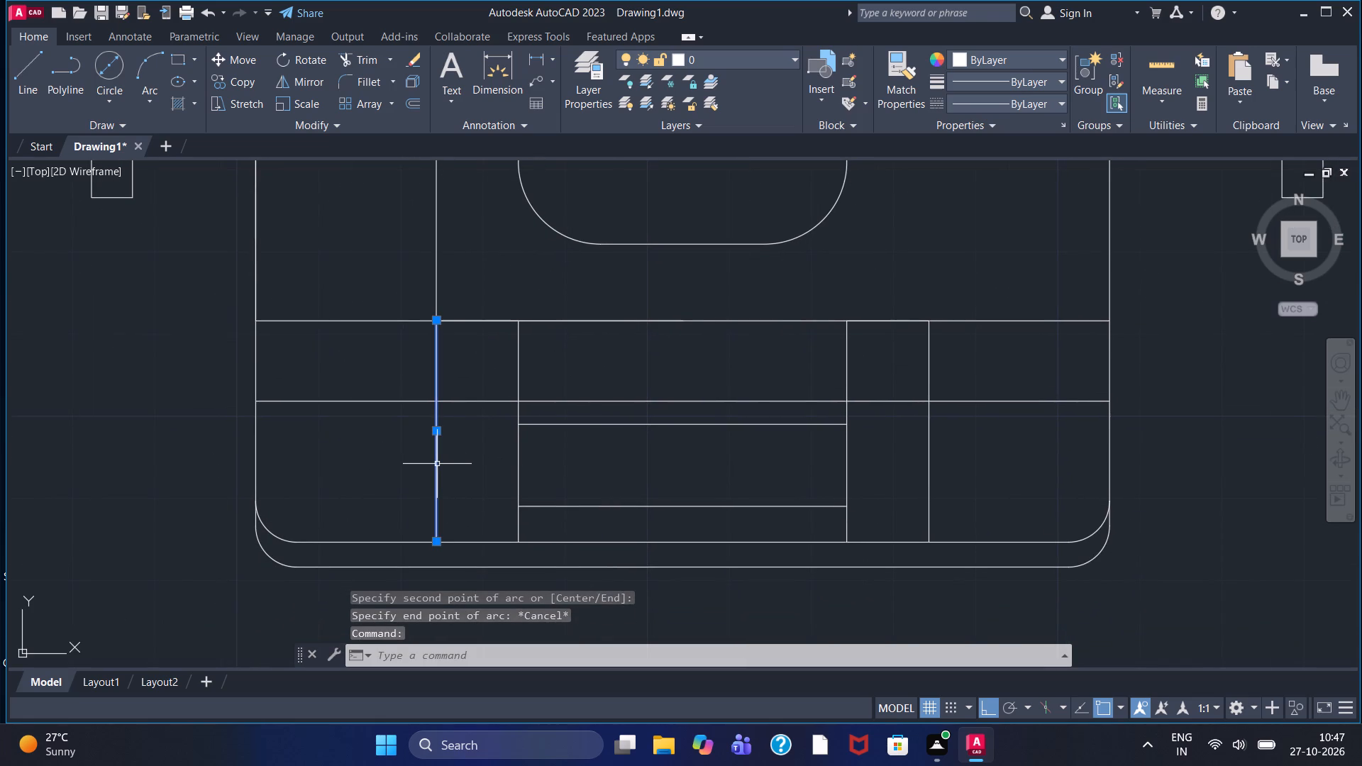
key(Delete)
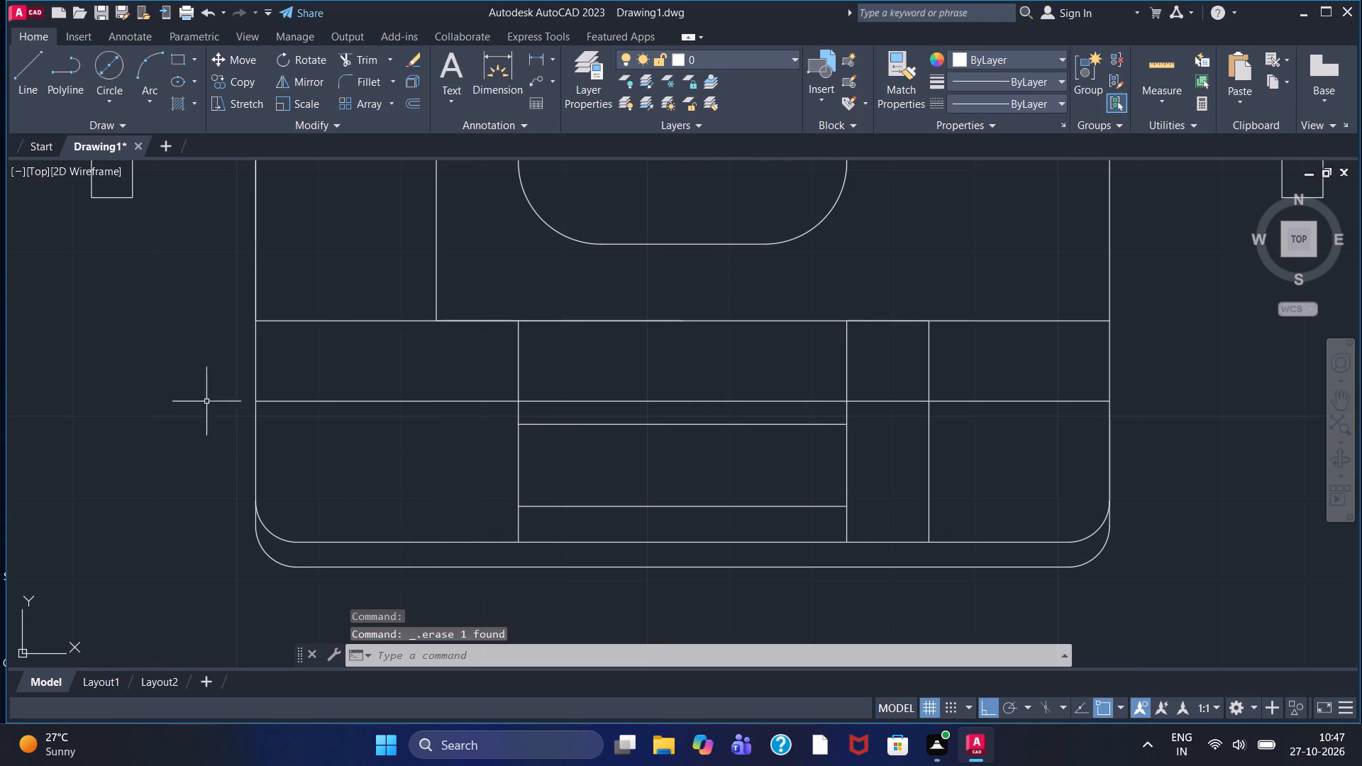
Draw a vertical line down from the outer left corner on the upper horizontal line and trim it at the lower horizontal line.
click(26, 81)
drag(434, 319, 436, 326)
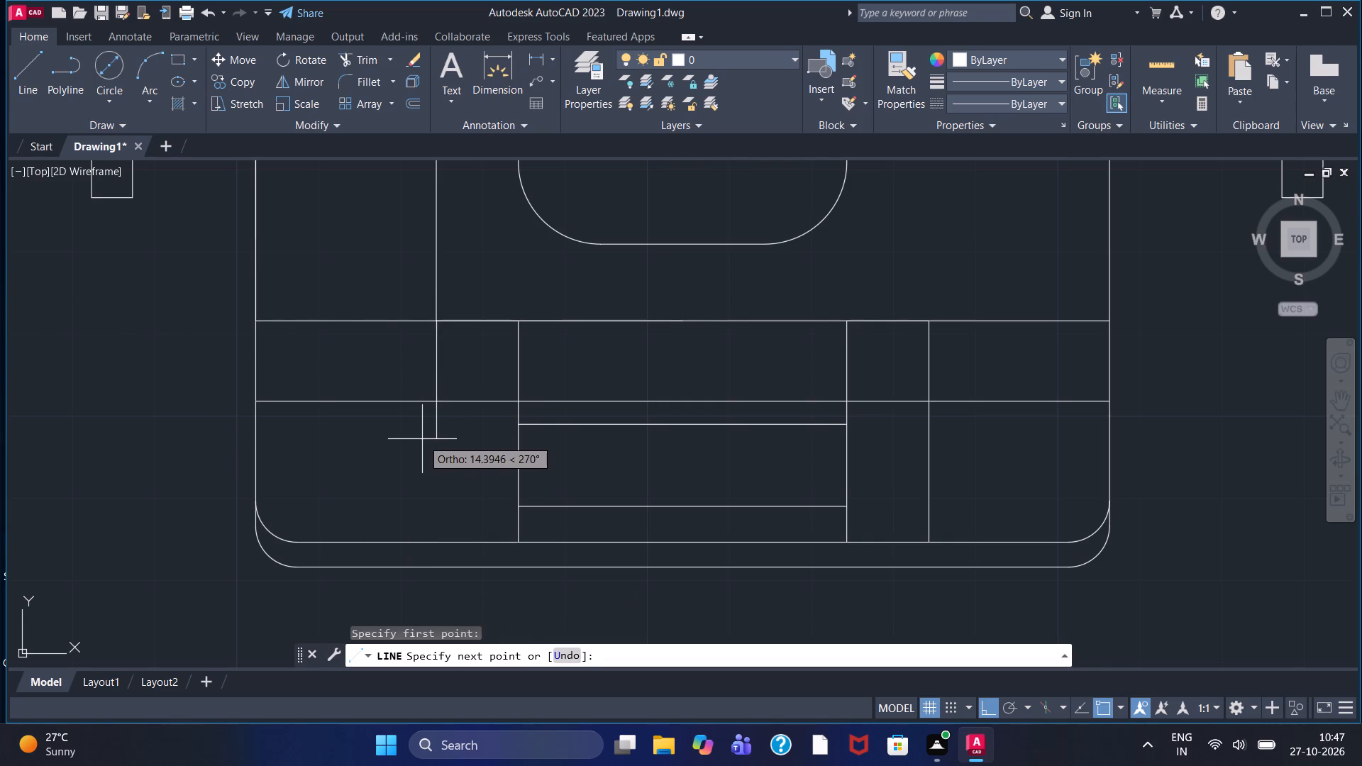
click(422, 439)
key(Escape)
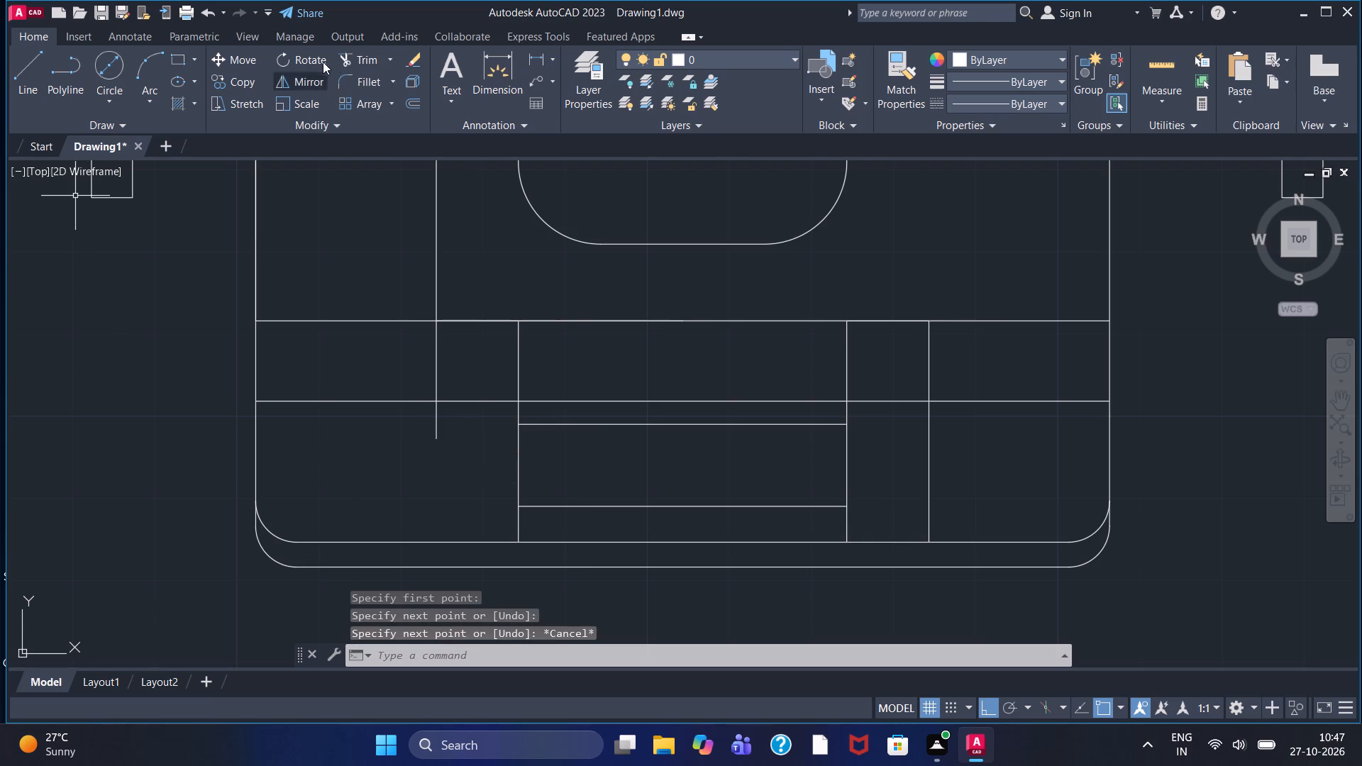
click(348, 62)
click(438, 423)
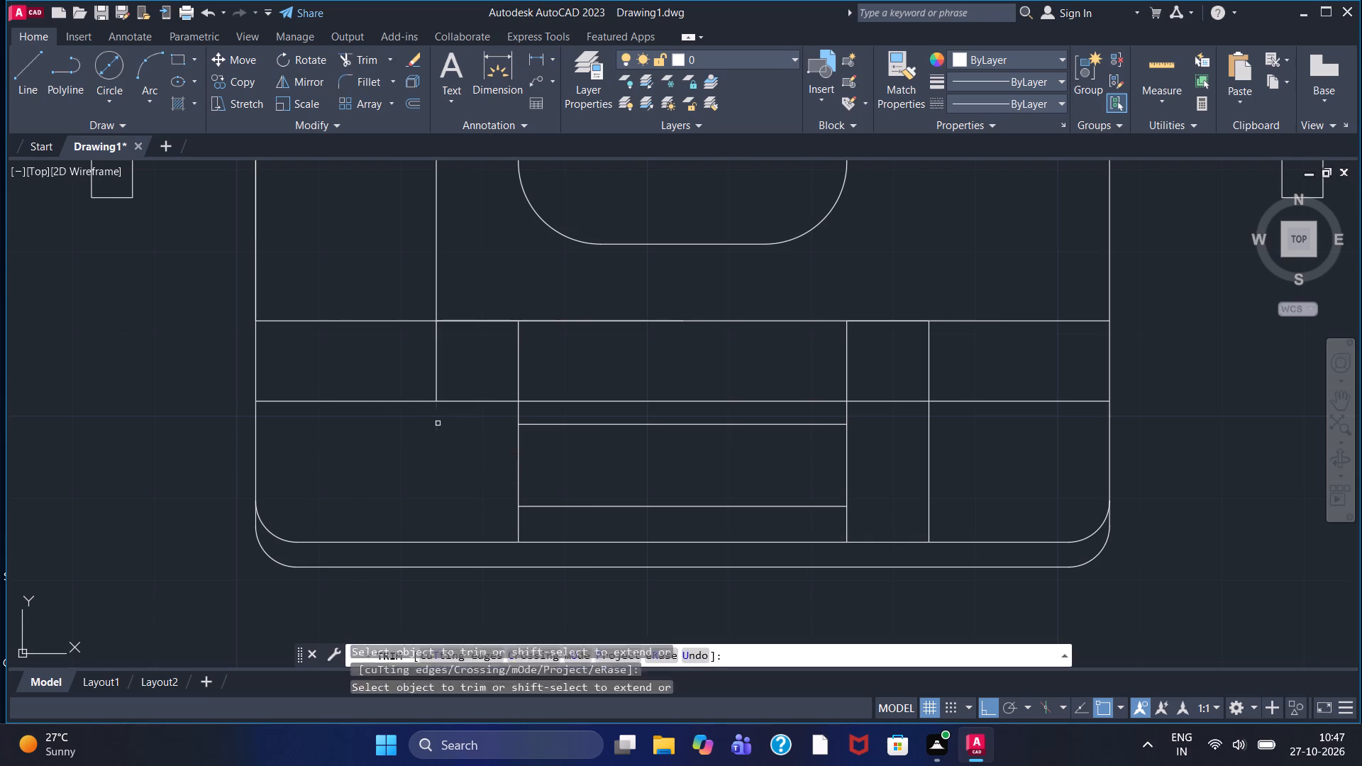
key(Escape)
Draw a vertical line from the outer left vertical's lower end down past the plate's bottom and trim it at the inner bottom edge.
click(29, 72)
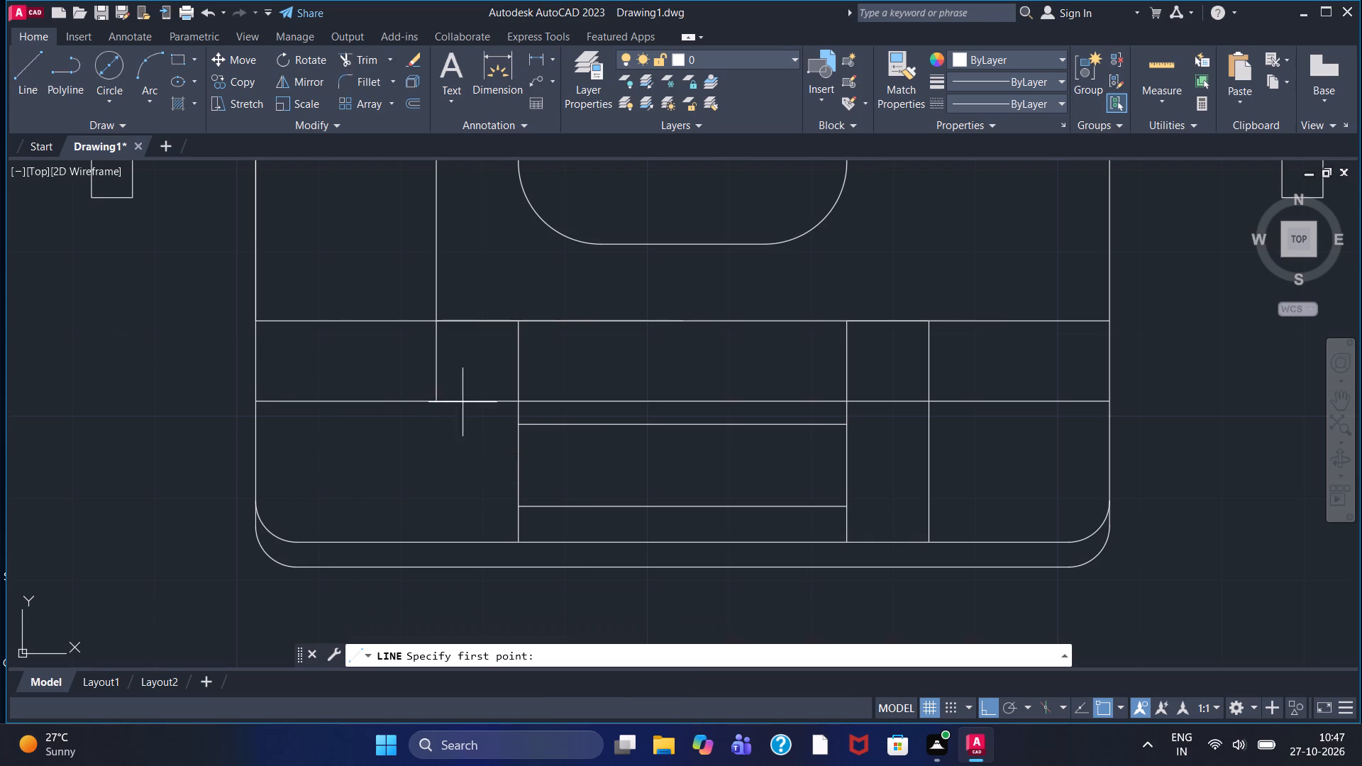
click(437, 404)
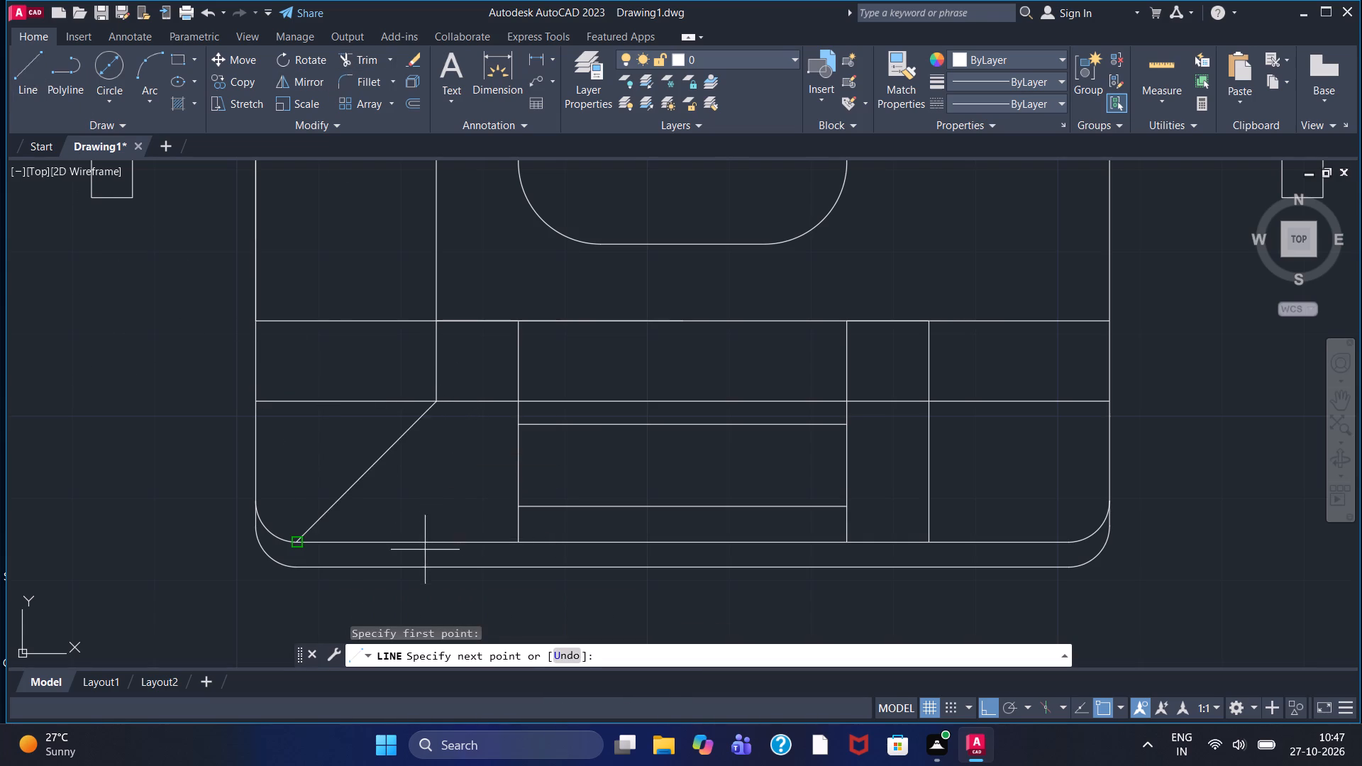
click(429, 589)
key(Escape)
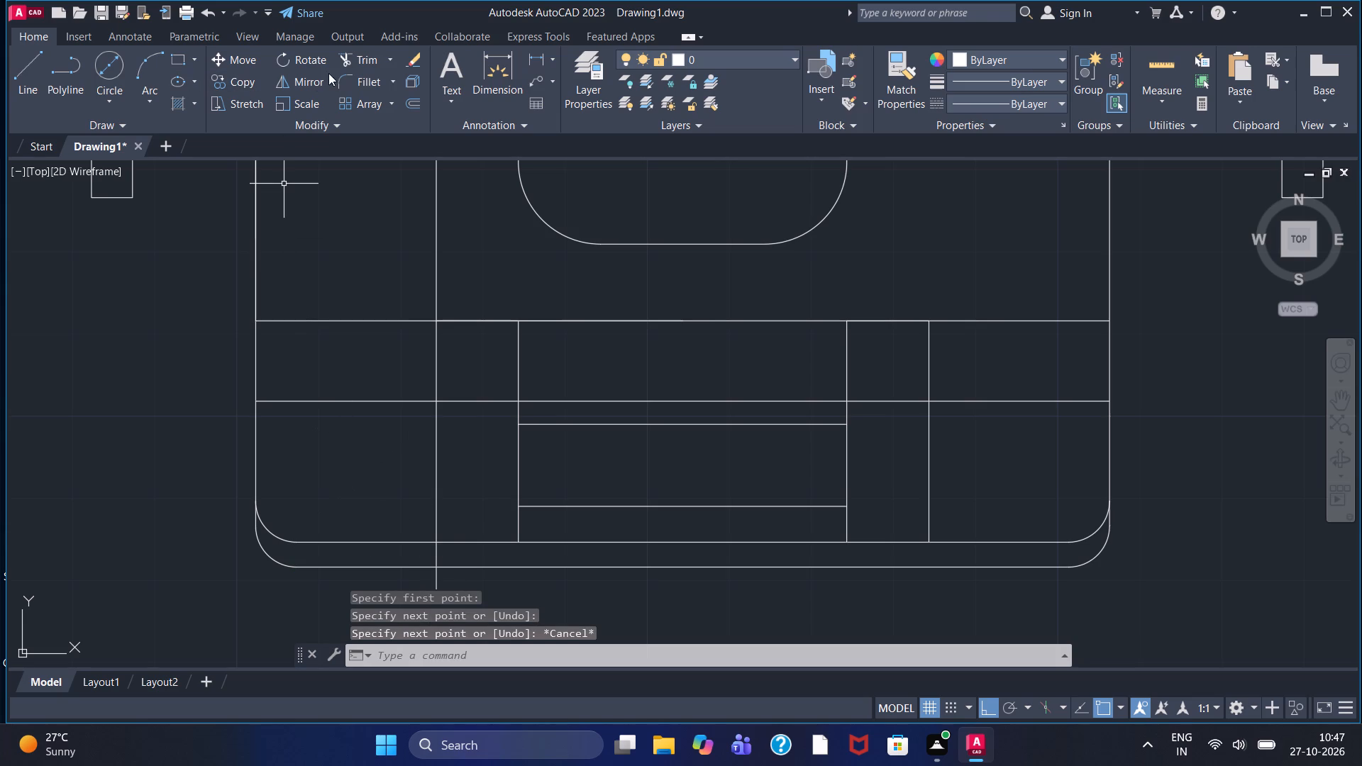
click(353, 65)
click(436, 582)
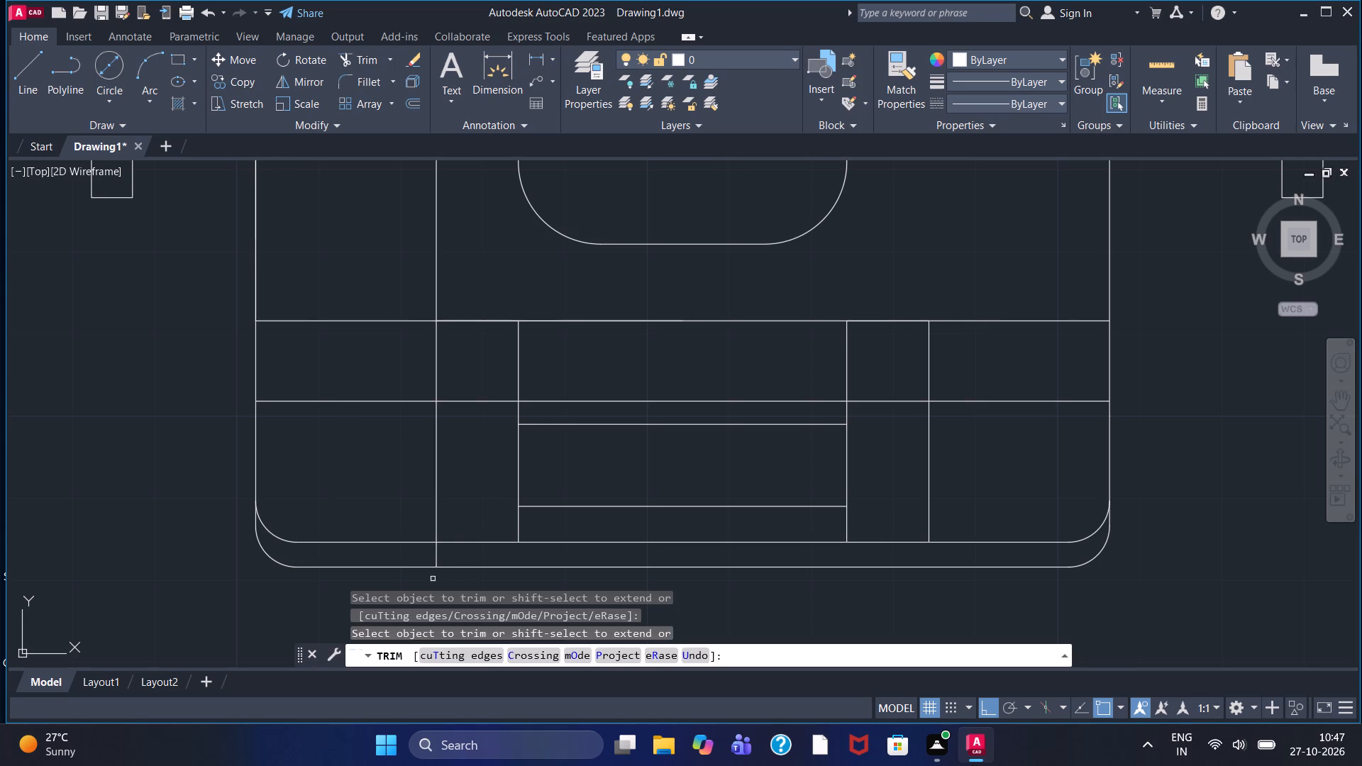
click(436, 556)
key(Escape)
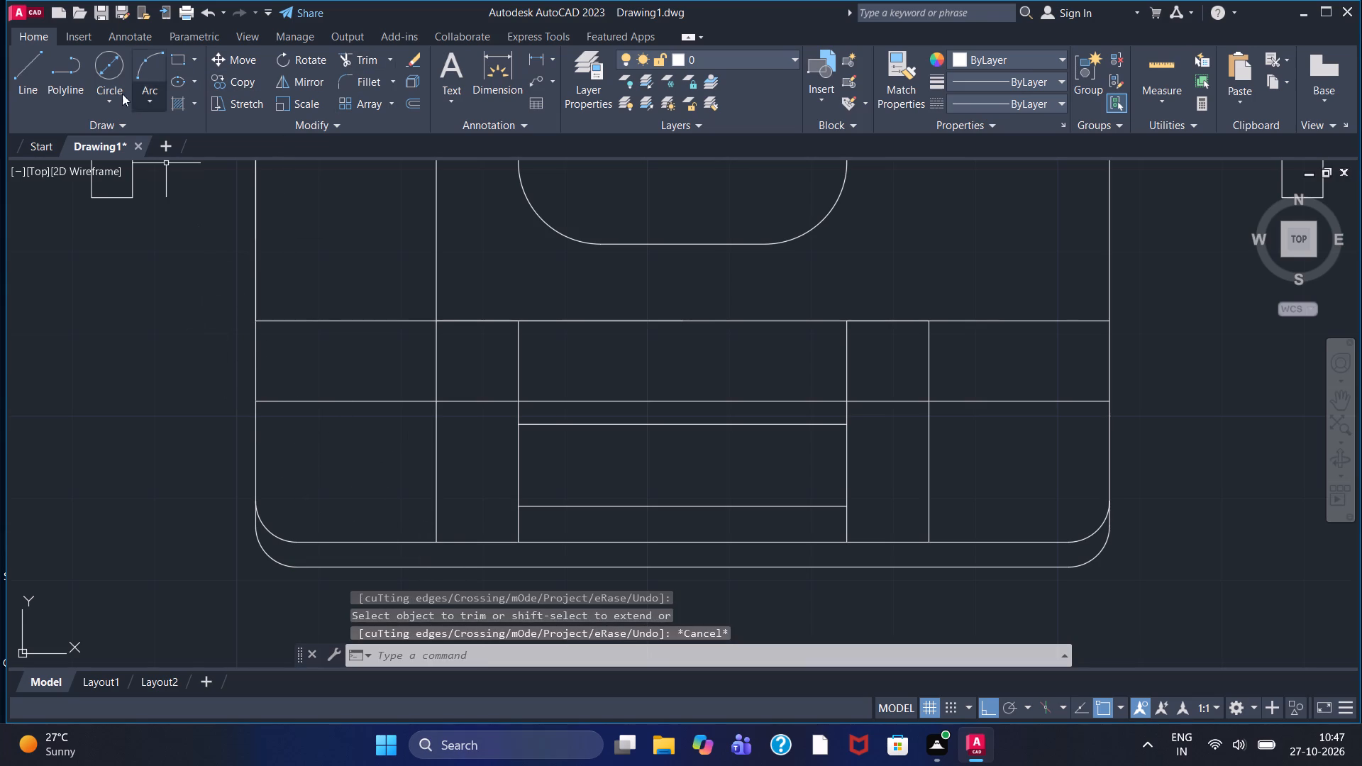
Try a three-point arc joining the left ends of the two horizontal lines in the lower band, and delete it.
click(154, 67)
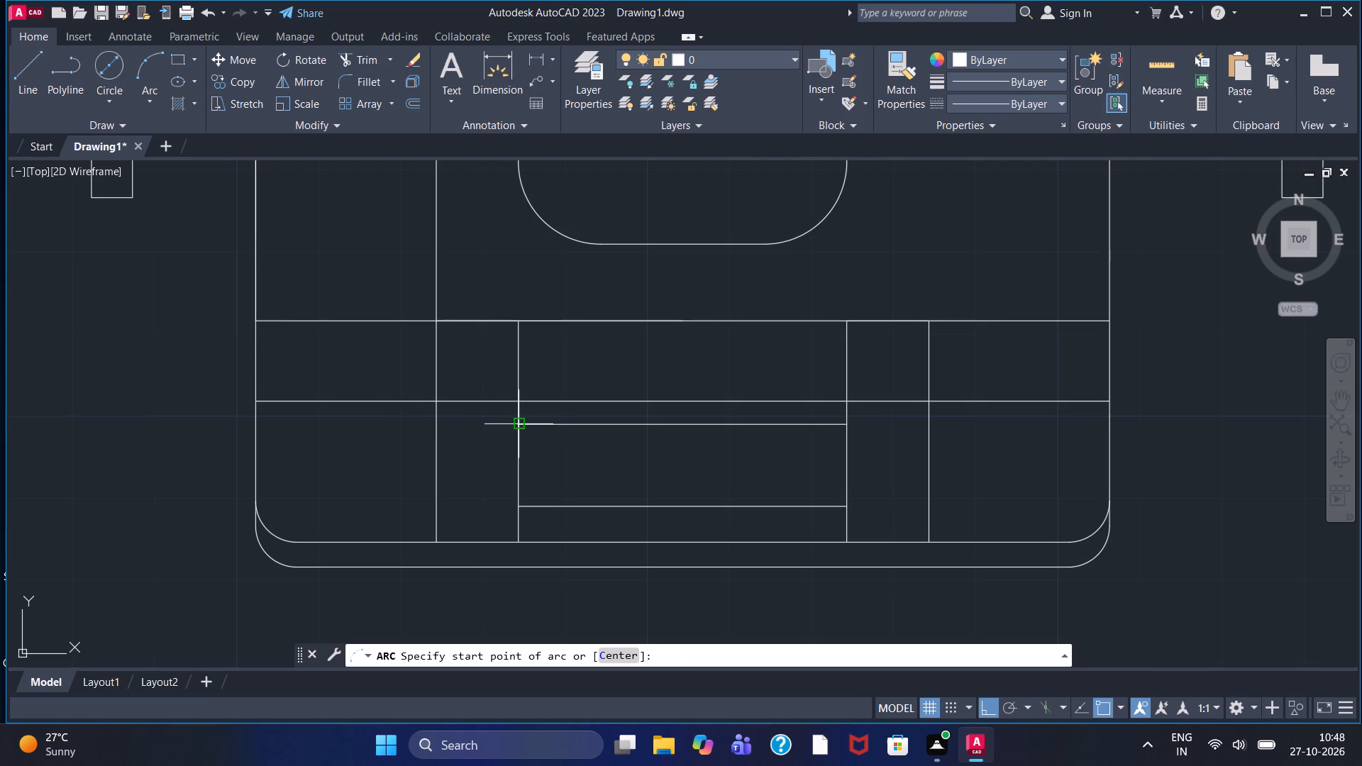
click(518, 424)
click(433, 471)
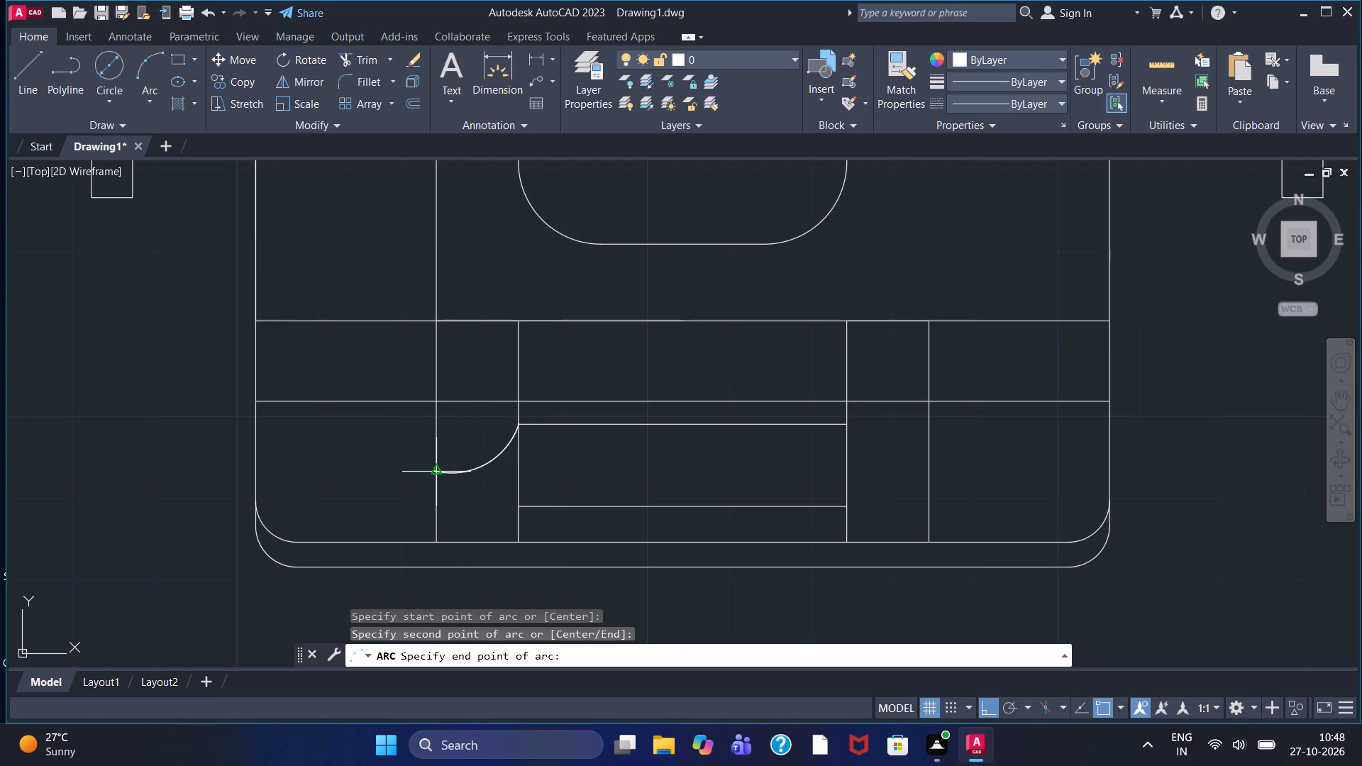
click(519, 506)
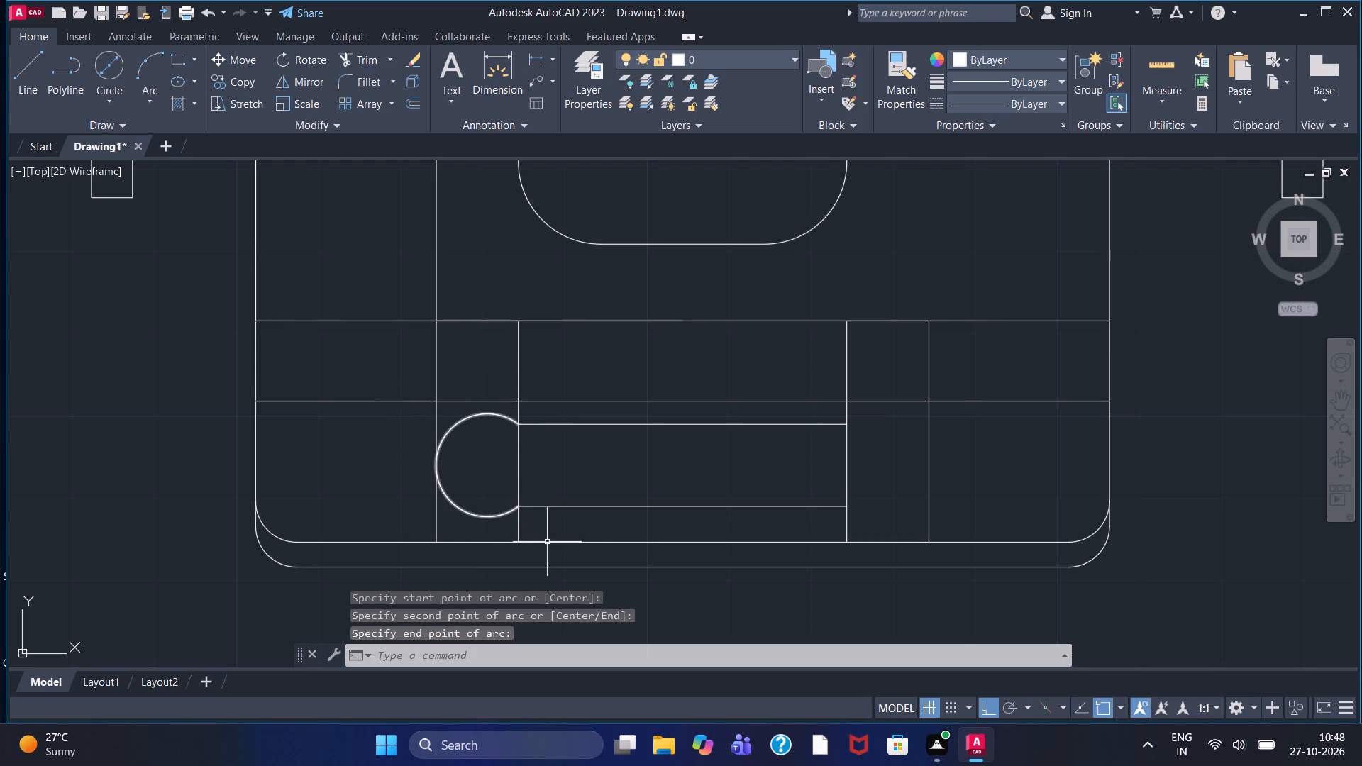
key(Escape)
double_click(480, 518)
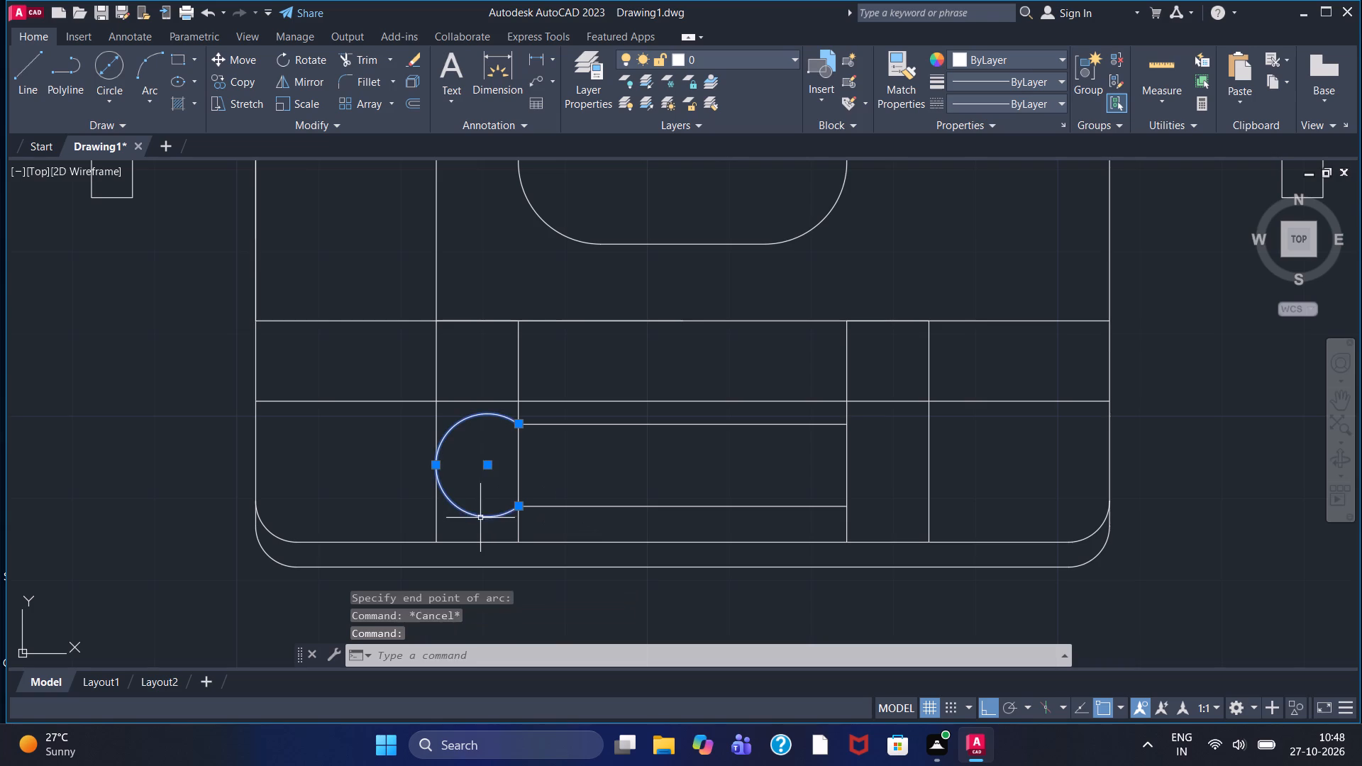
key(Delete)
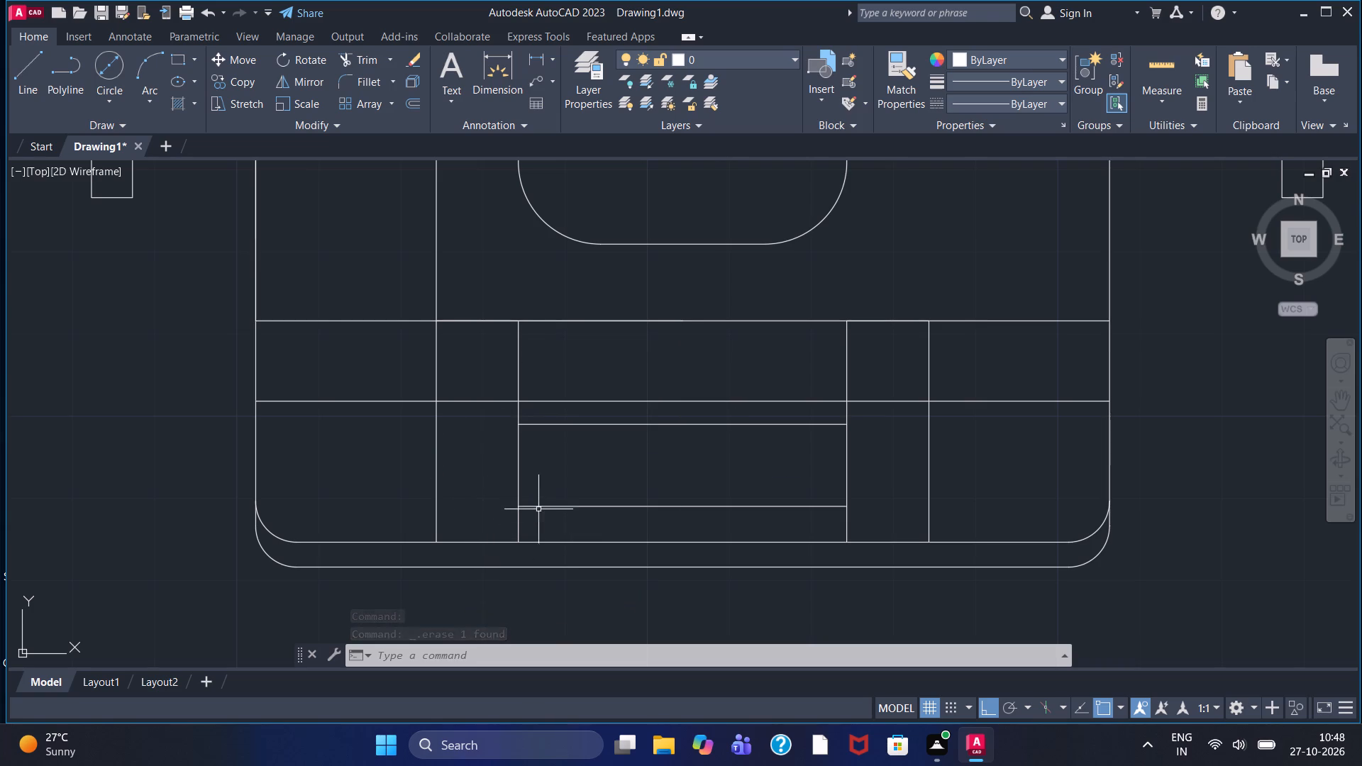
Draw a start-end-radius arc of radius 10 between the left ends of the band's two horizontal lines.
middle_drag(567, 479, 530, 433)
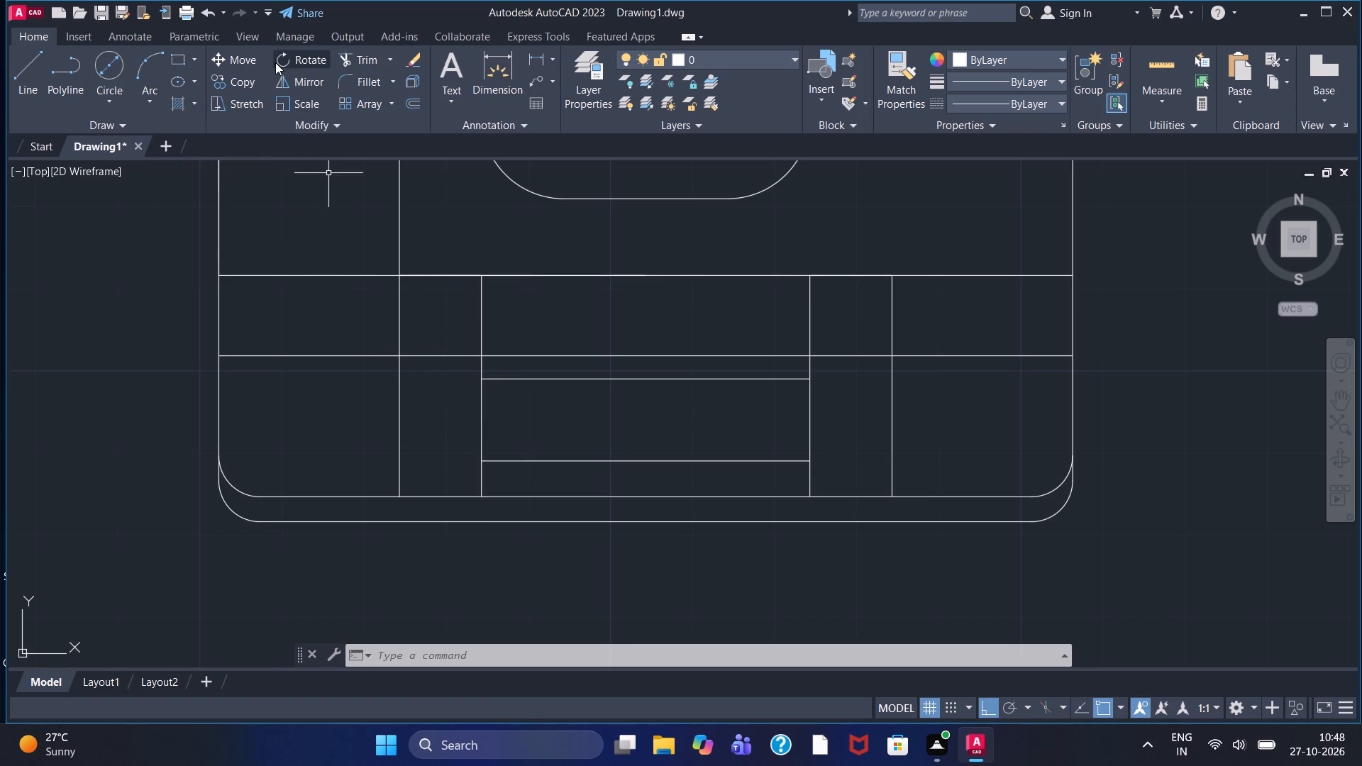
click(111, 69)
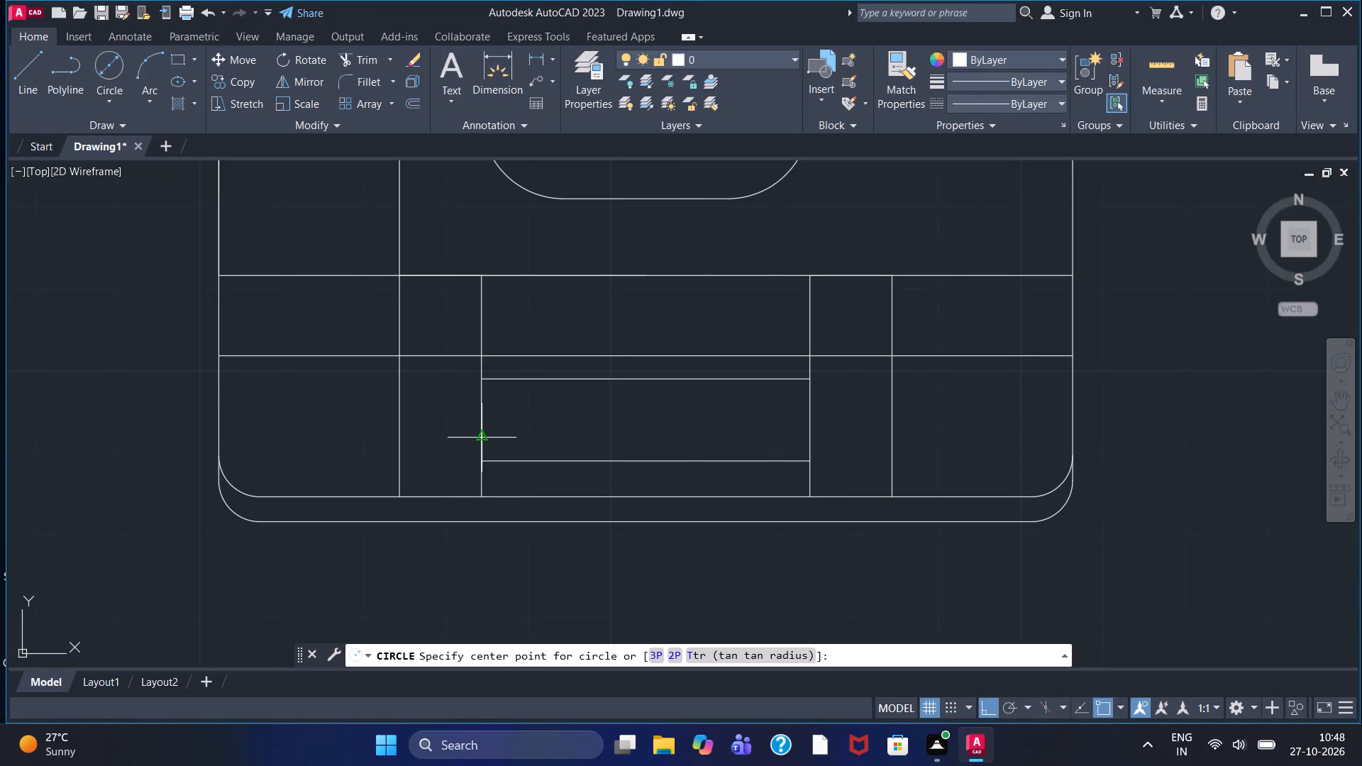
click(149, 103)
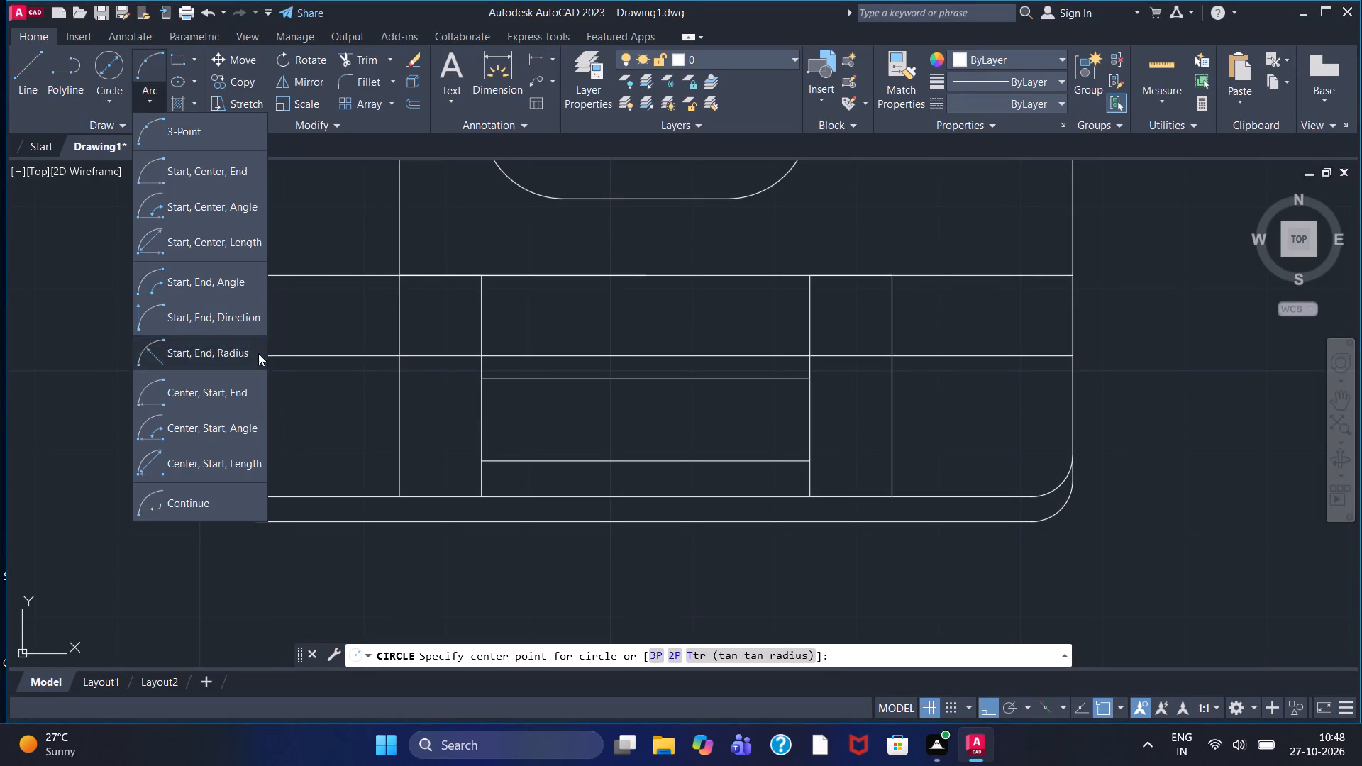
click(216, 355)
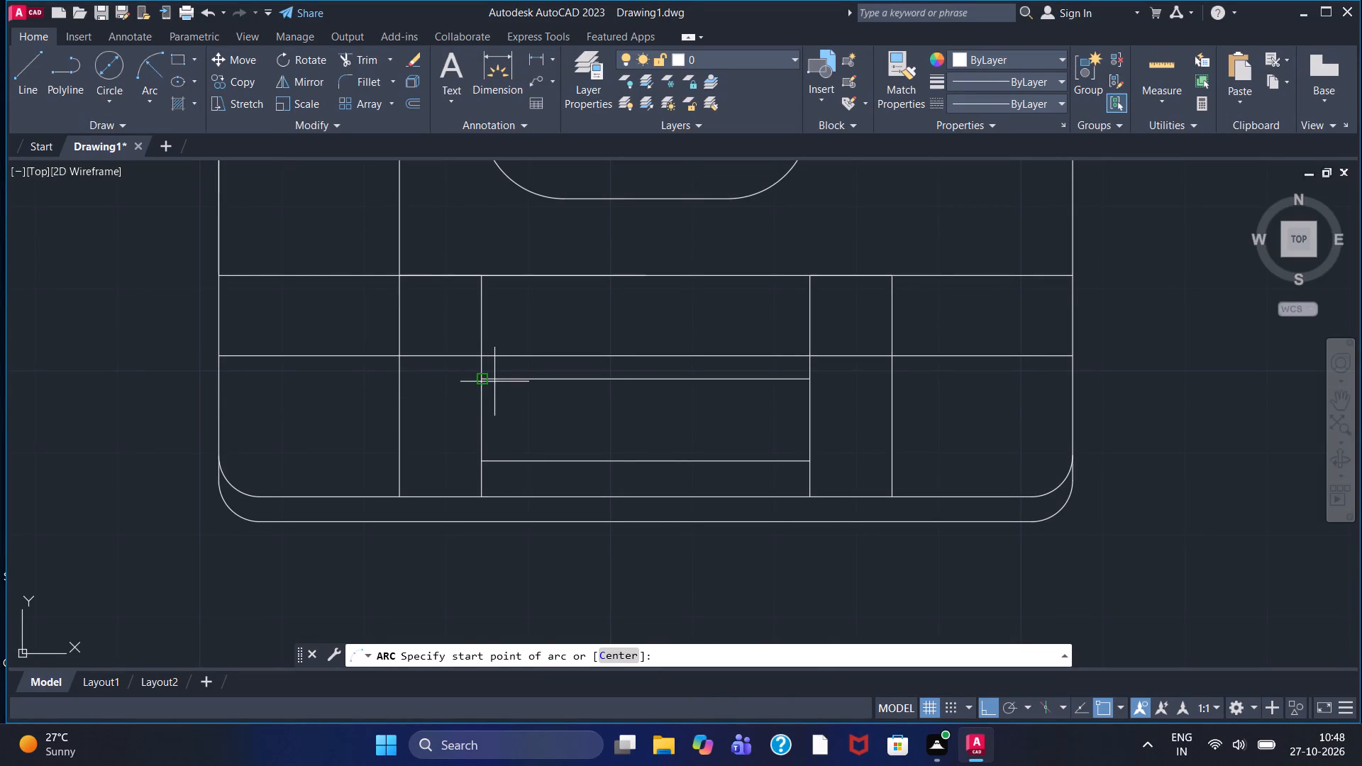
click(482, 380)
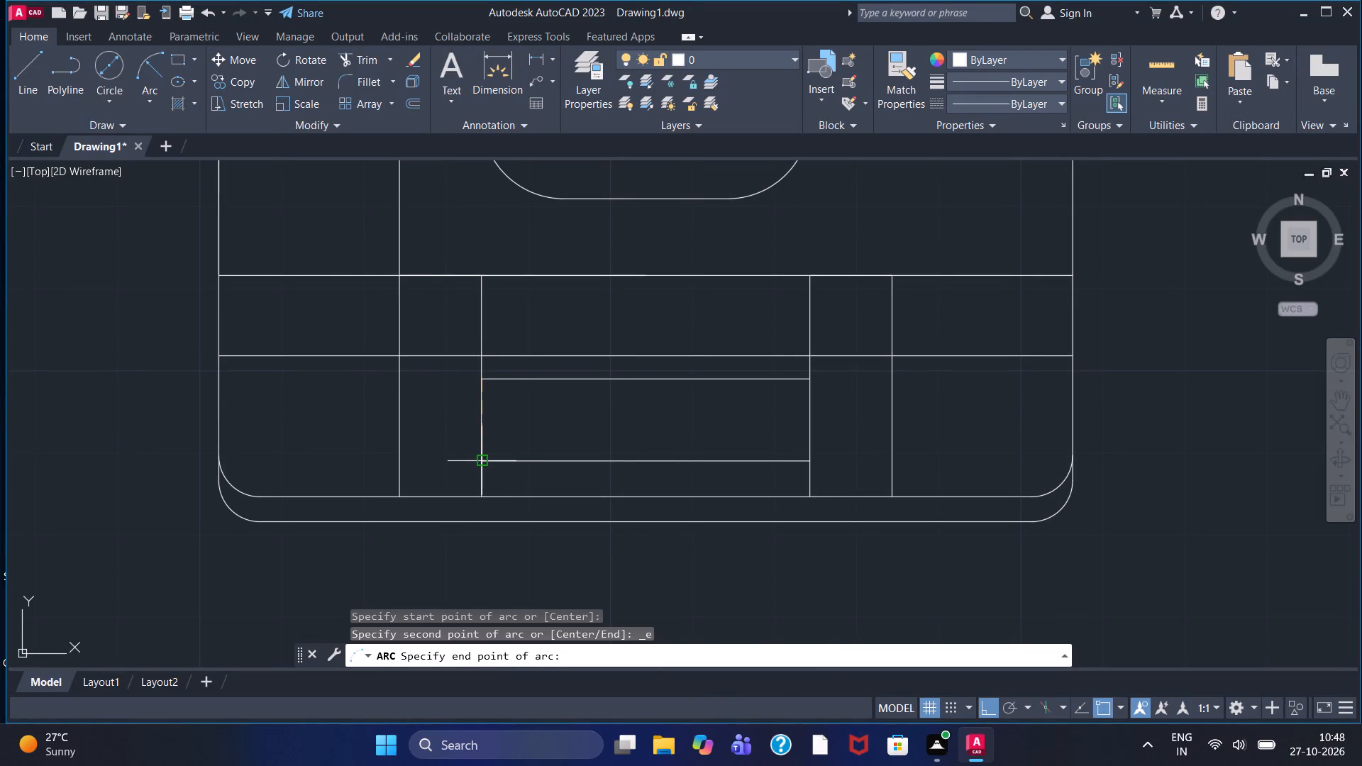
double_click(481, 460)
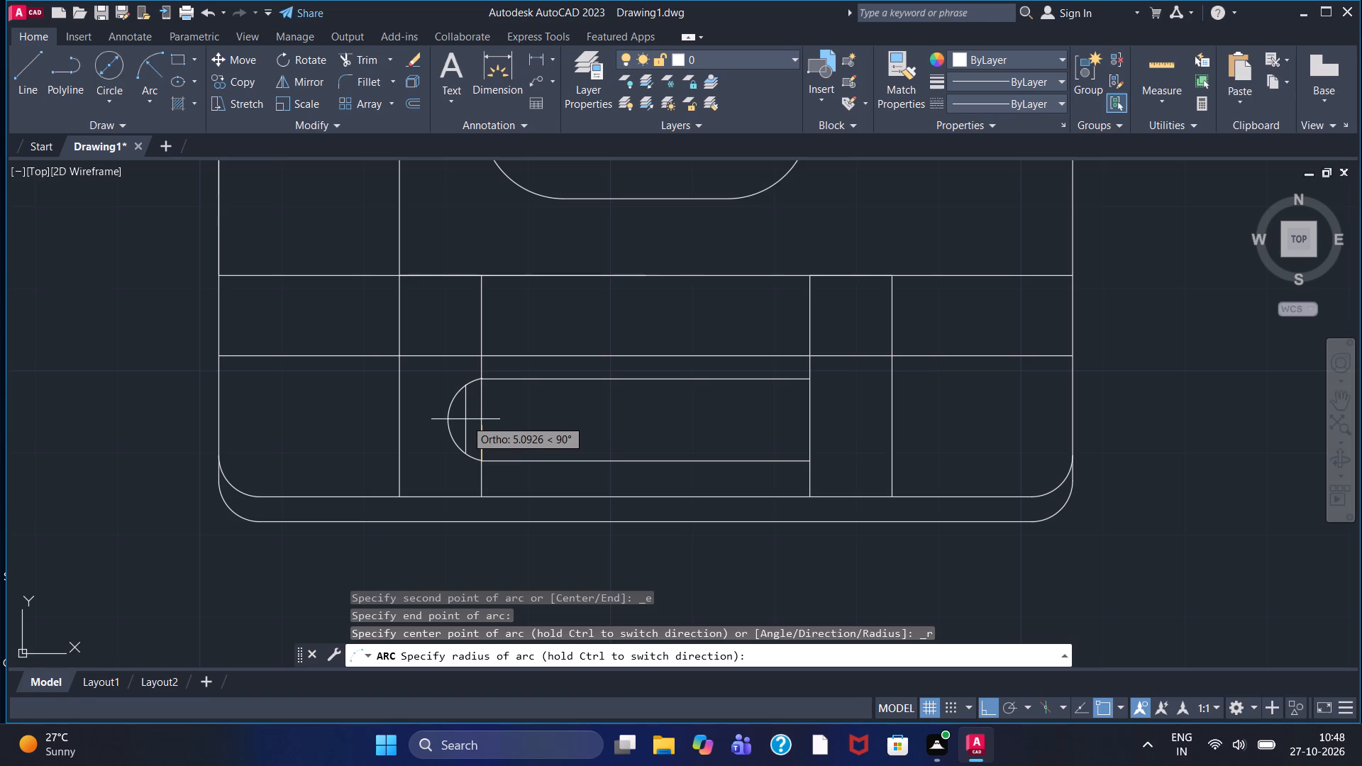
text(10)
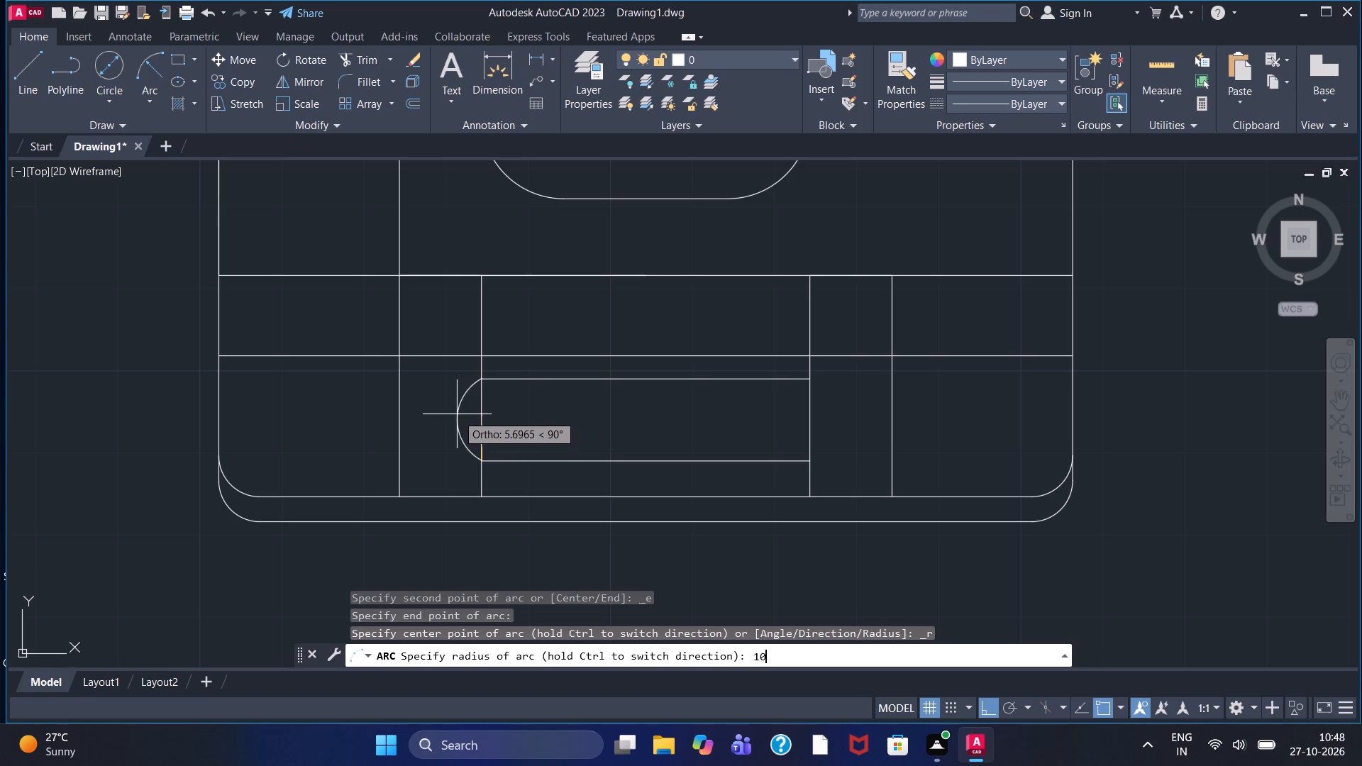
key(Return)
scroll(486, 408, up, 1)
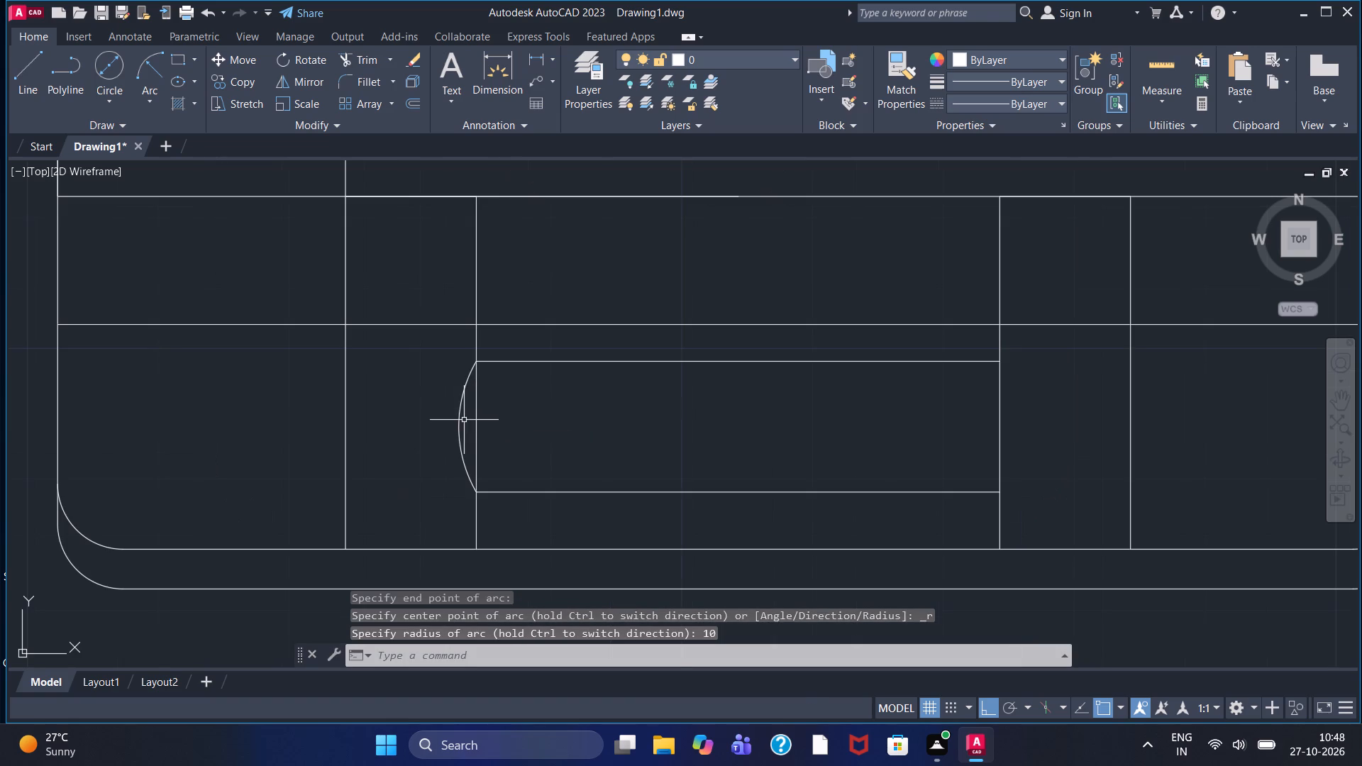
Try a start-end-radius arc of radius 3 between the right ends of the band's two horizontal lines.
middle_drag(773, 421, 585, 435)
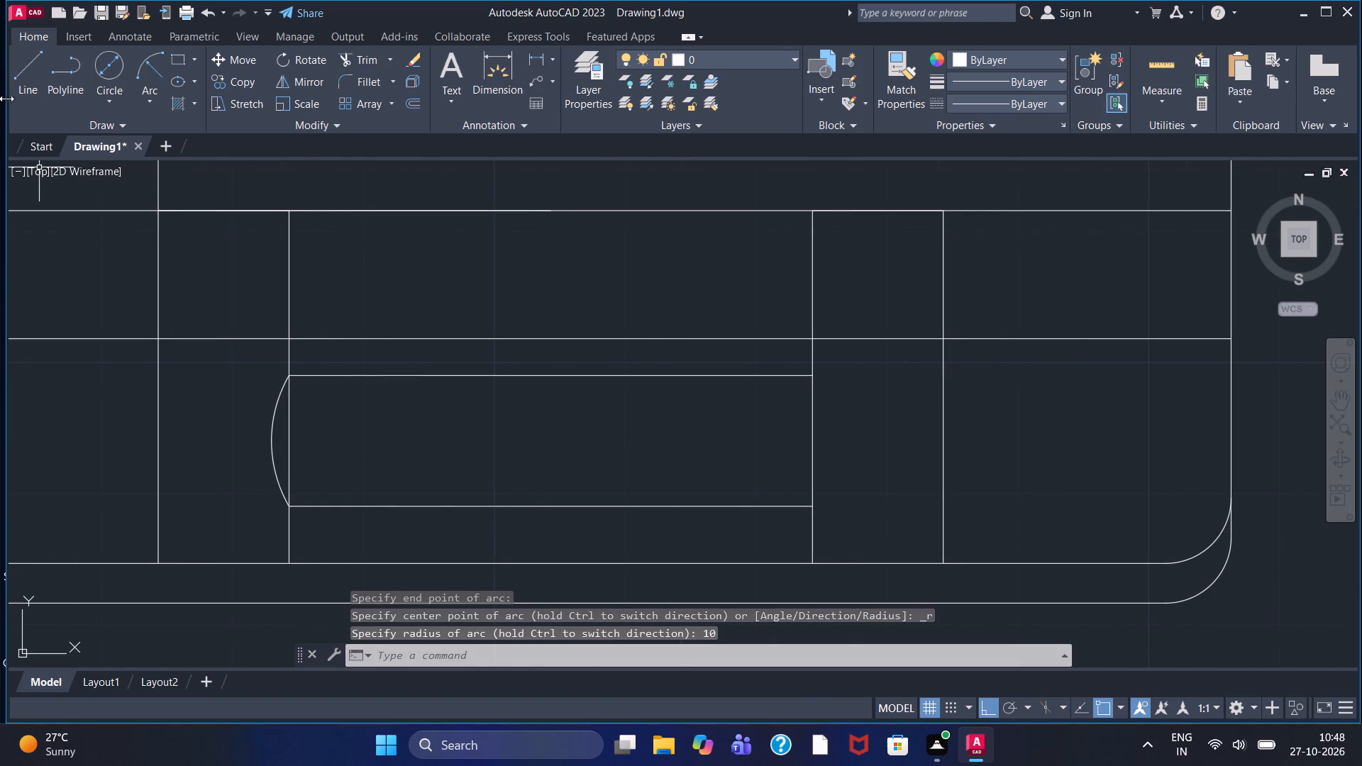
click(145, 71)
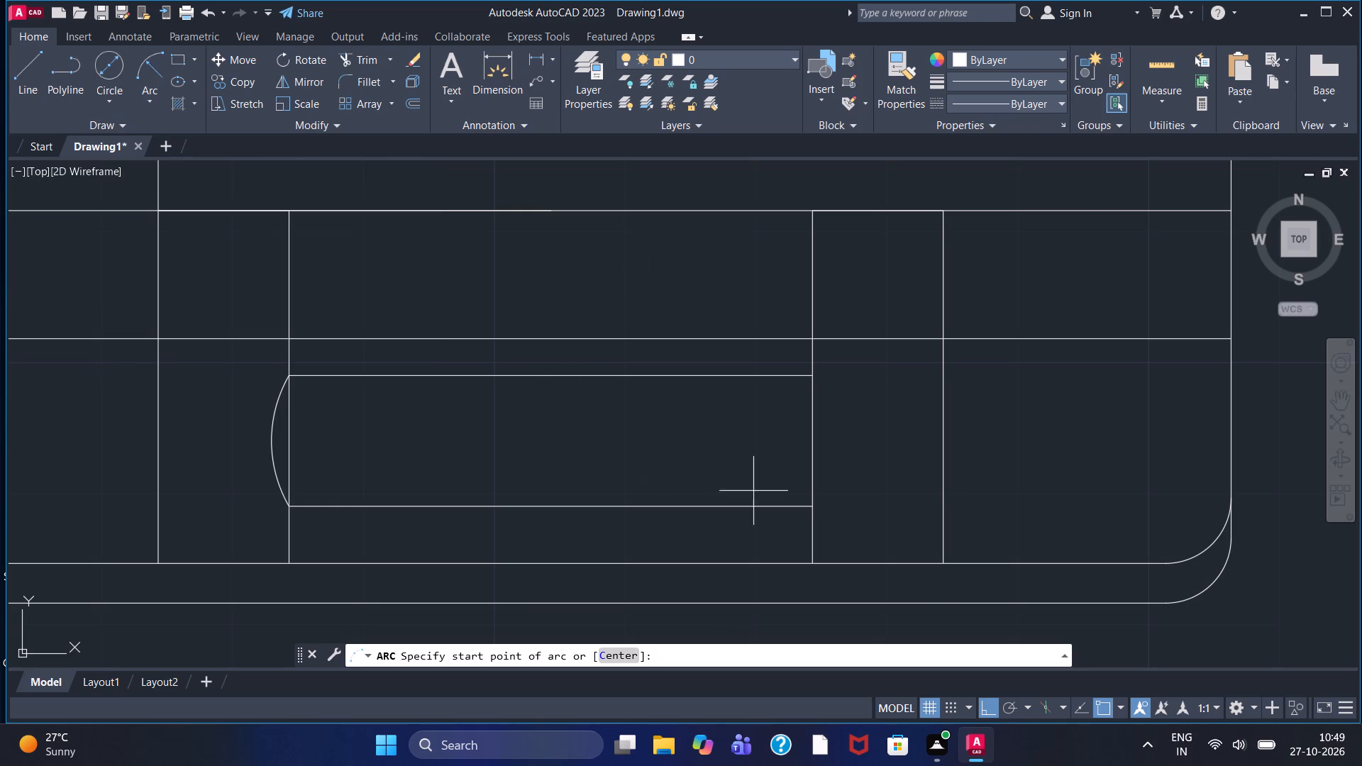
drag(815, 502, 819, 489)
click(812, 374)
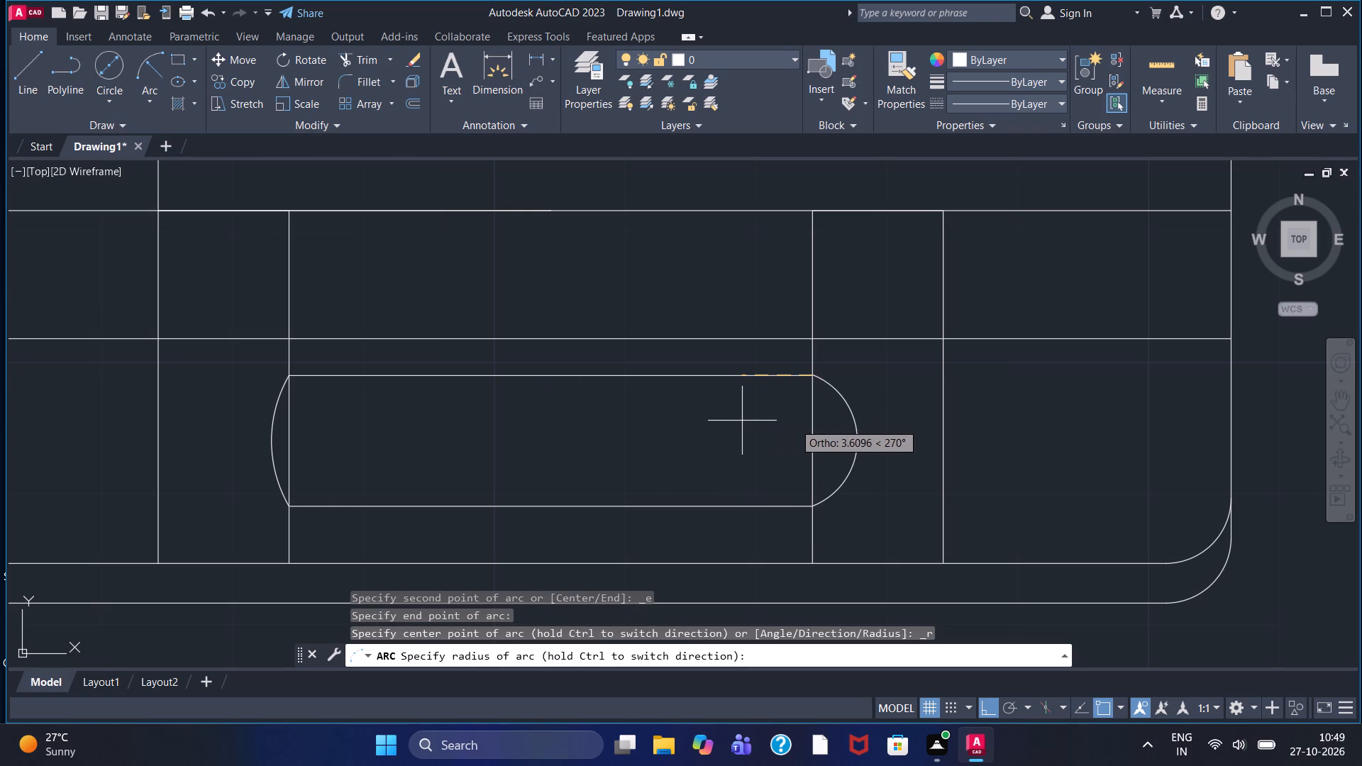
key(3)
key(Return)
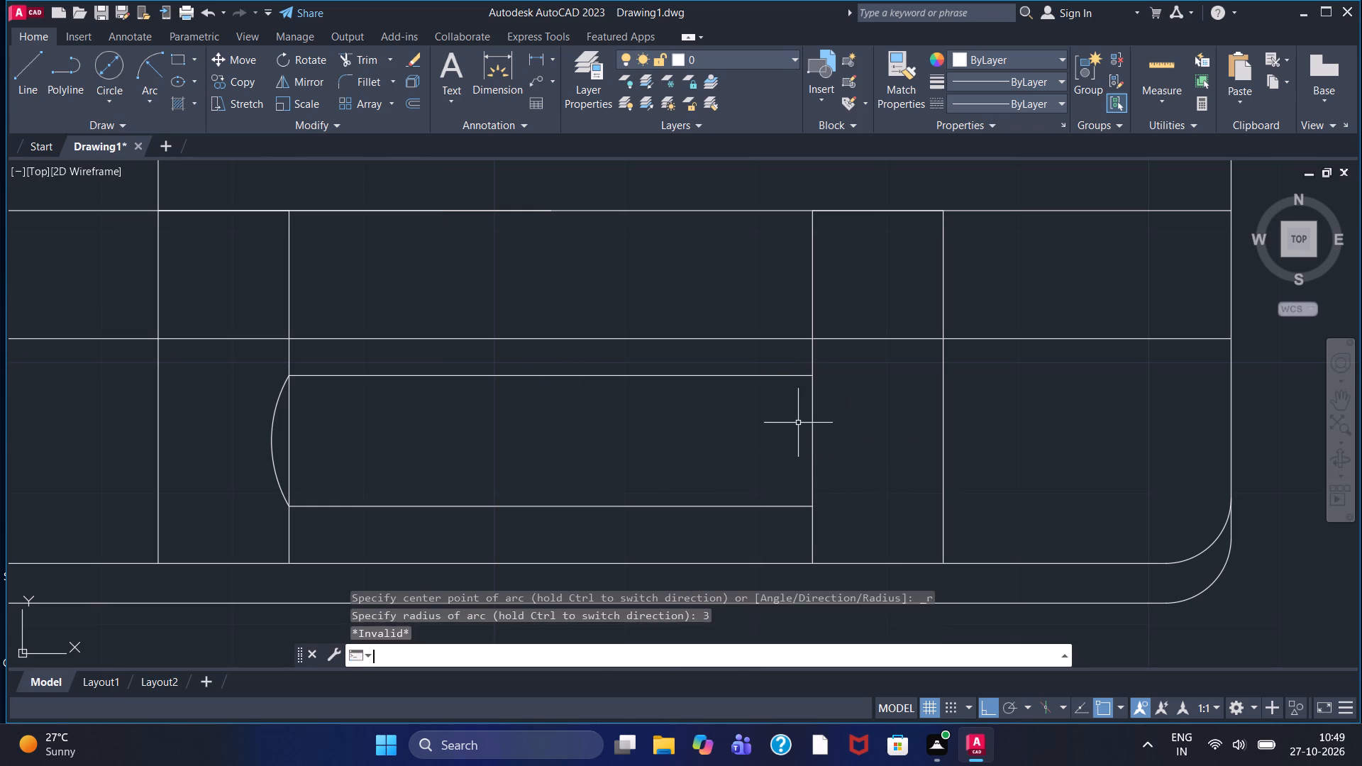
Draw a start-end-radius arc of radius 5 from the lower to the upper right end of the band's horizontal lines.
click(164, 60)
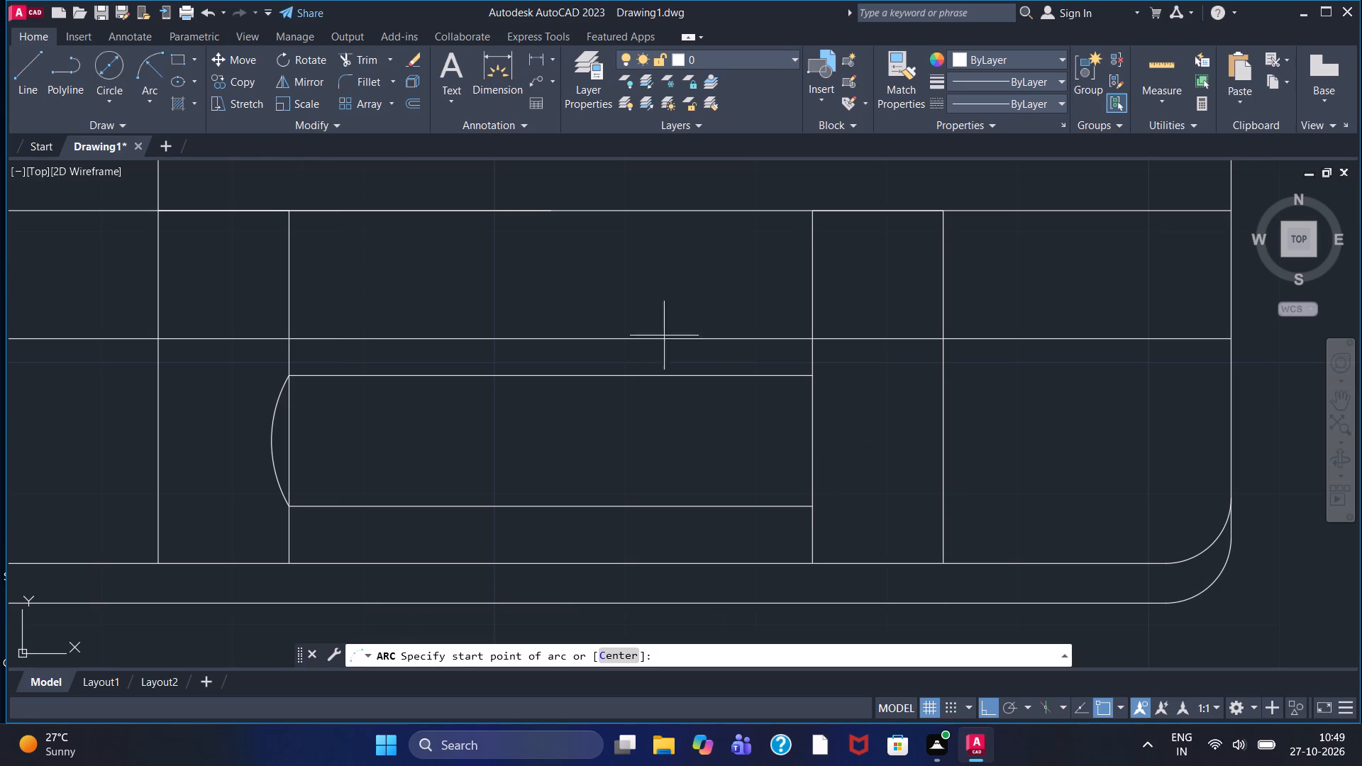
drag(814, 504, 813, 500)
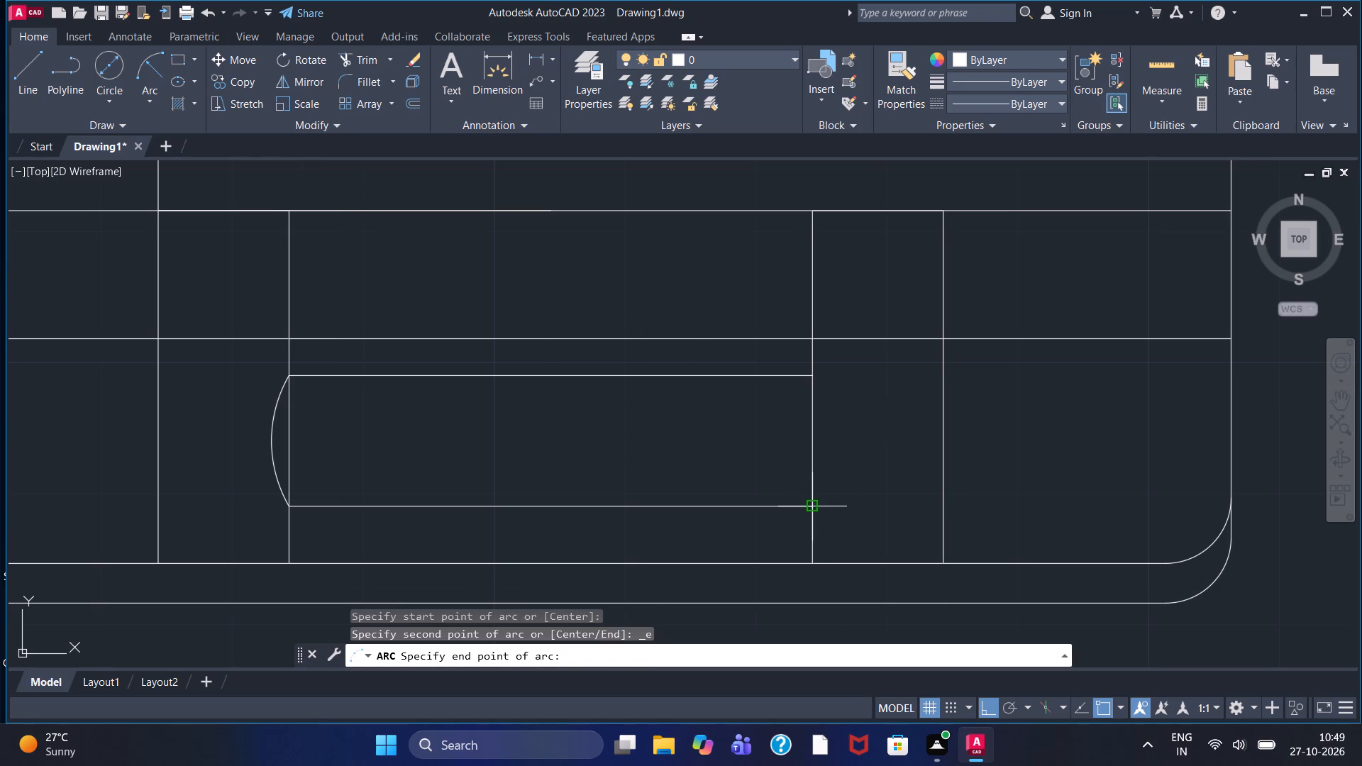
drag(813, 500, 813, 490)
click(812, 376)
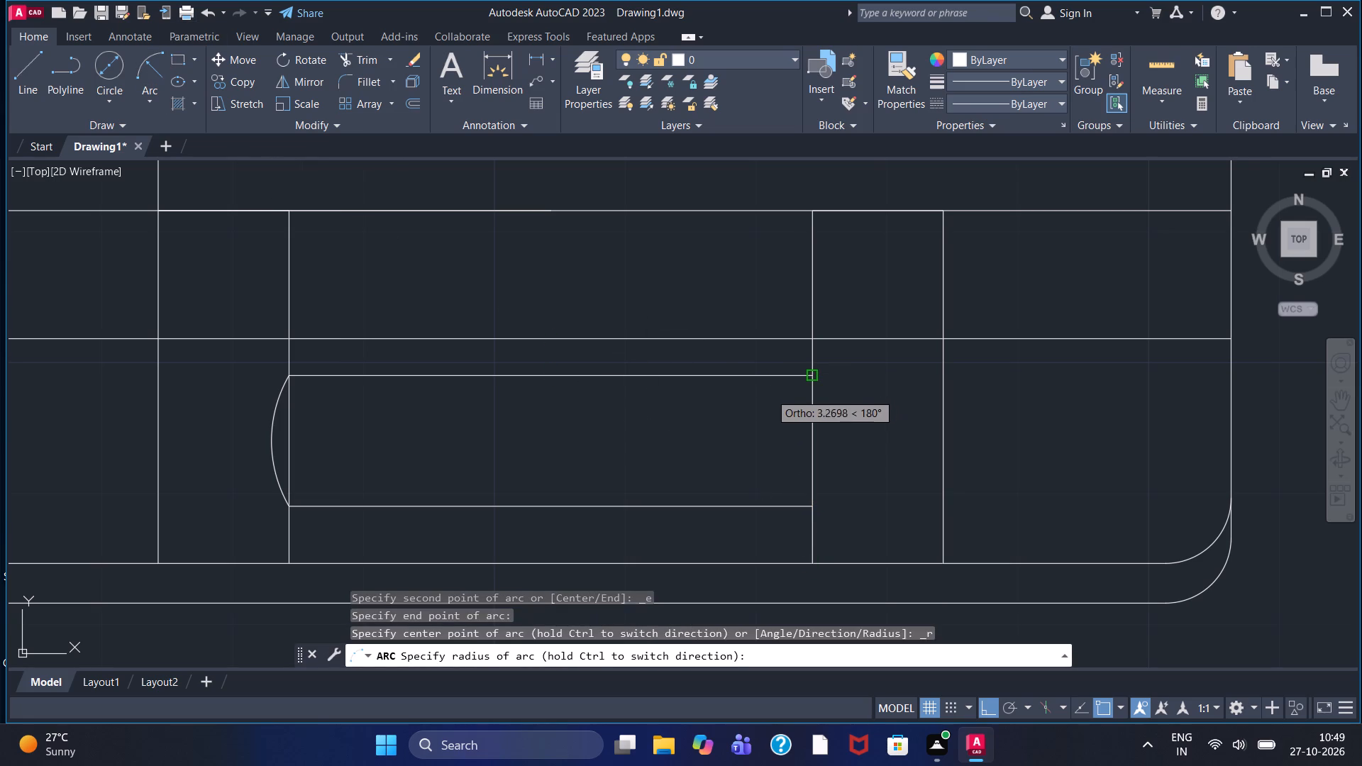
key(5)
key(Return)
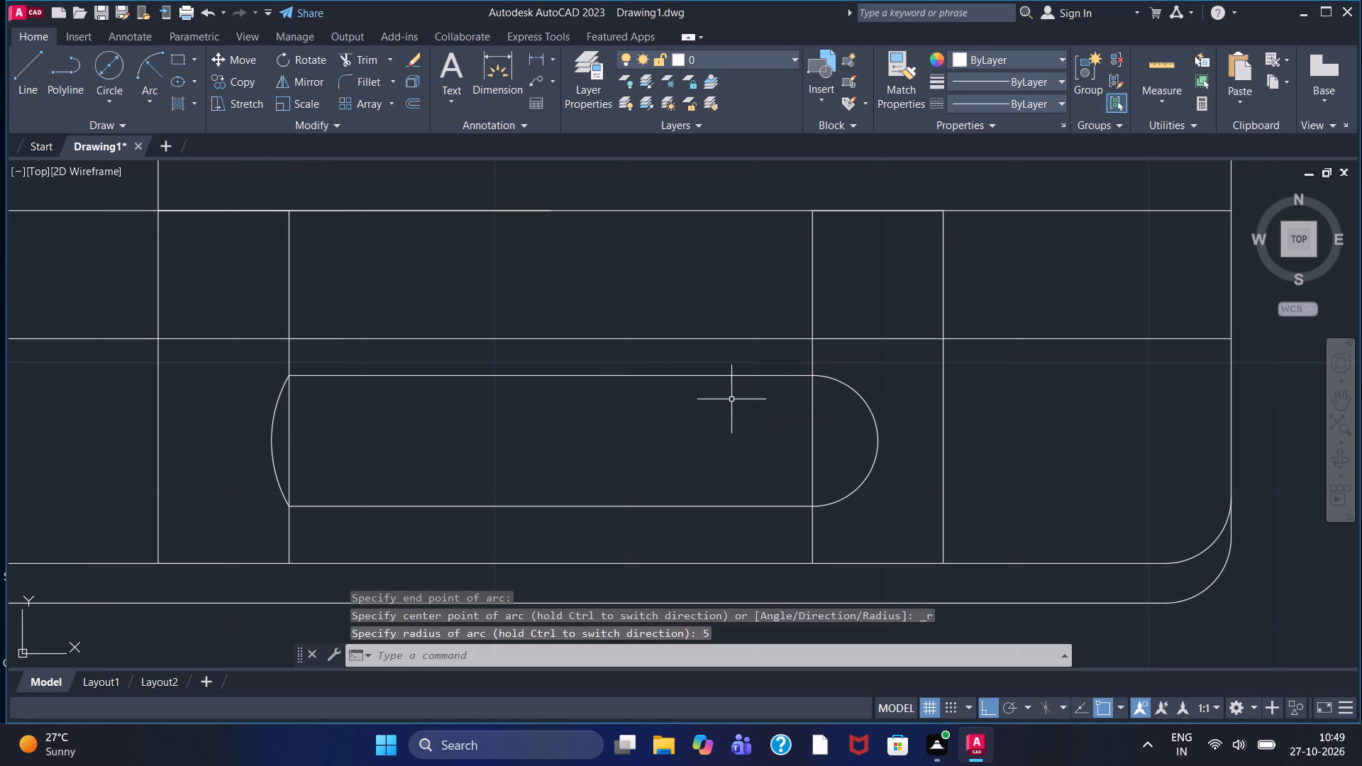
Replace the shallow arc at the band's left end with a start-end-radius arc of radius 5, drawn from upper to lower endpoint.
click(269, 438)
key(Delete)
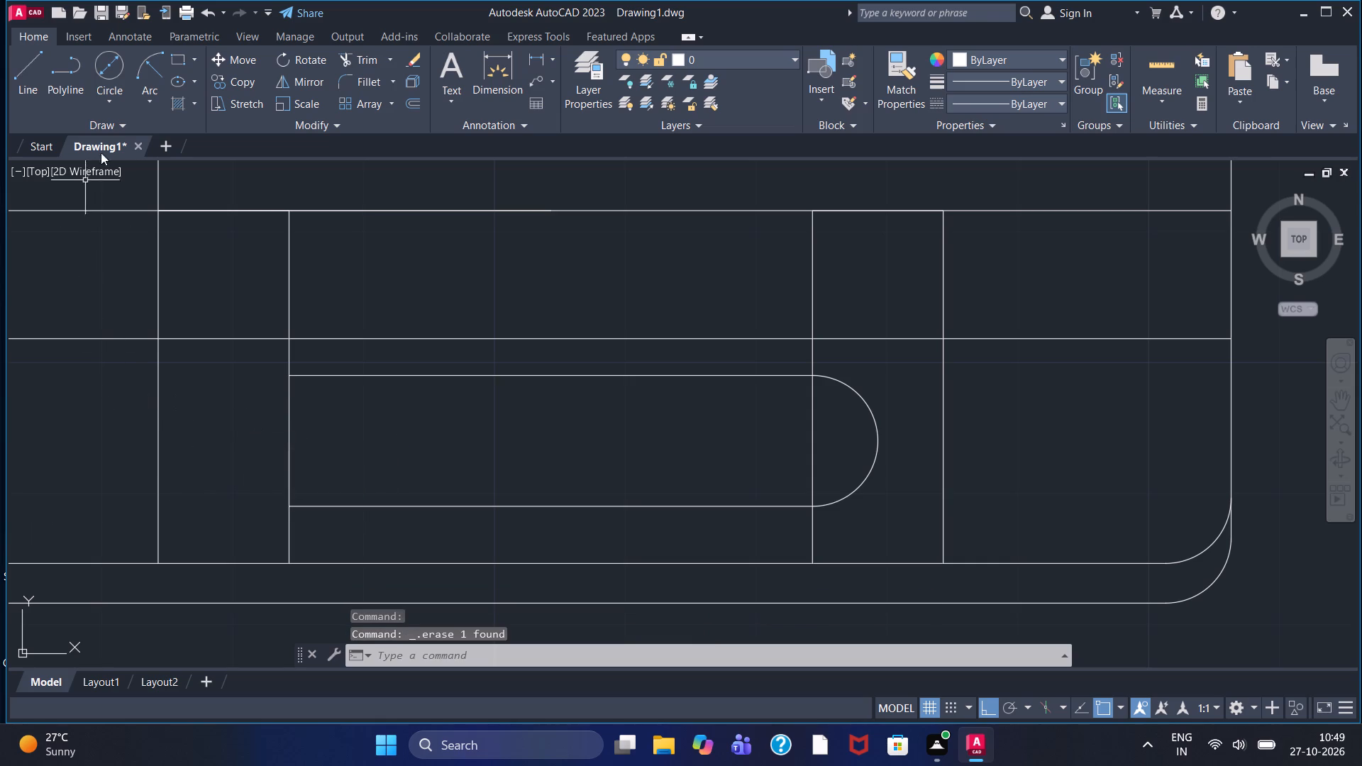
click(150, 64)
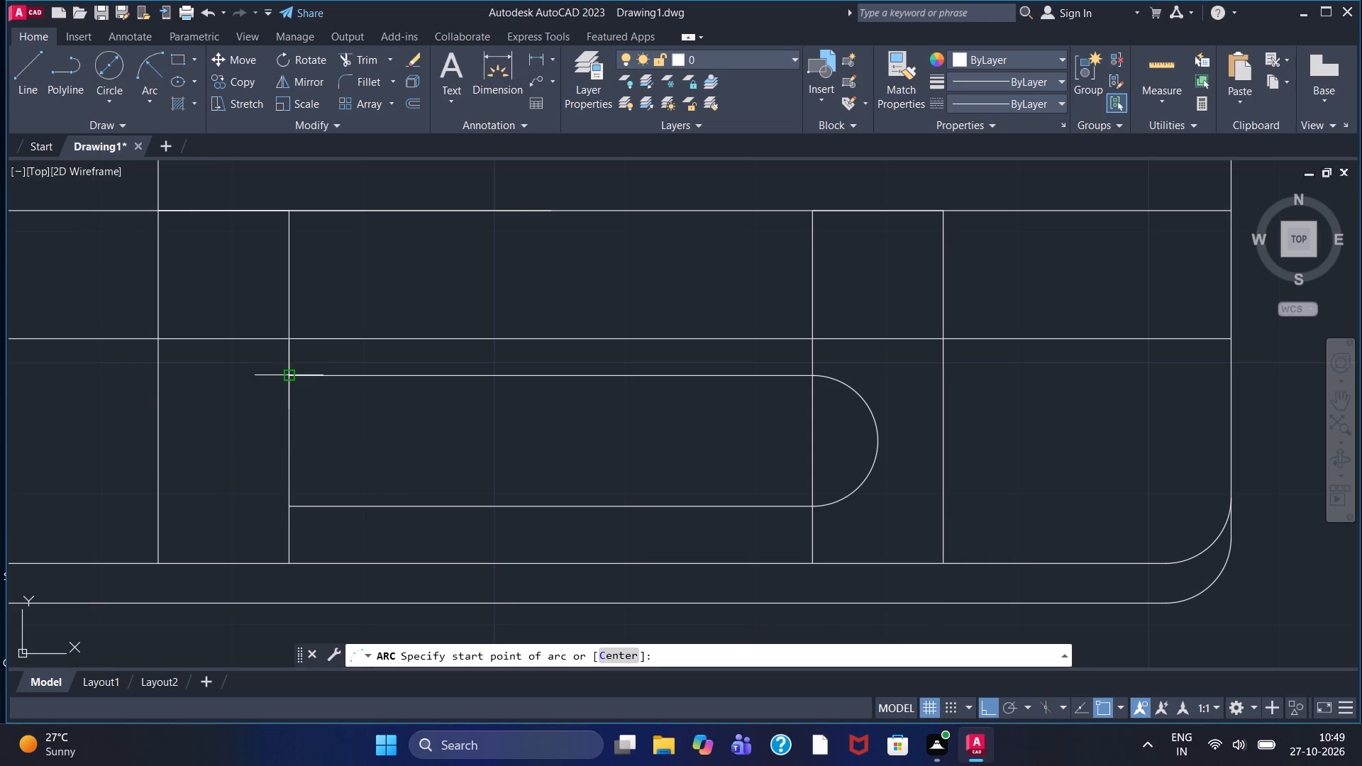
click(295, 373)
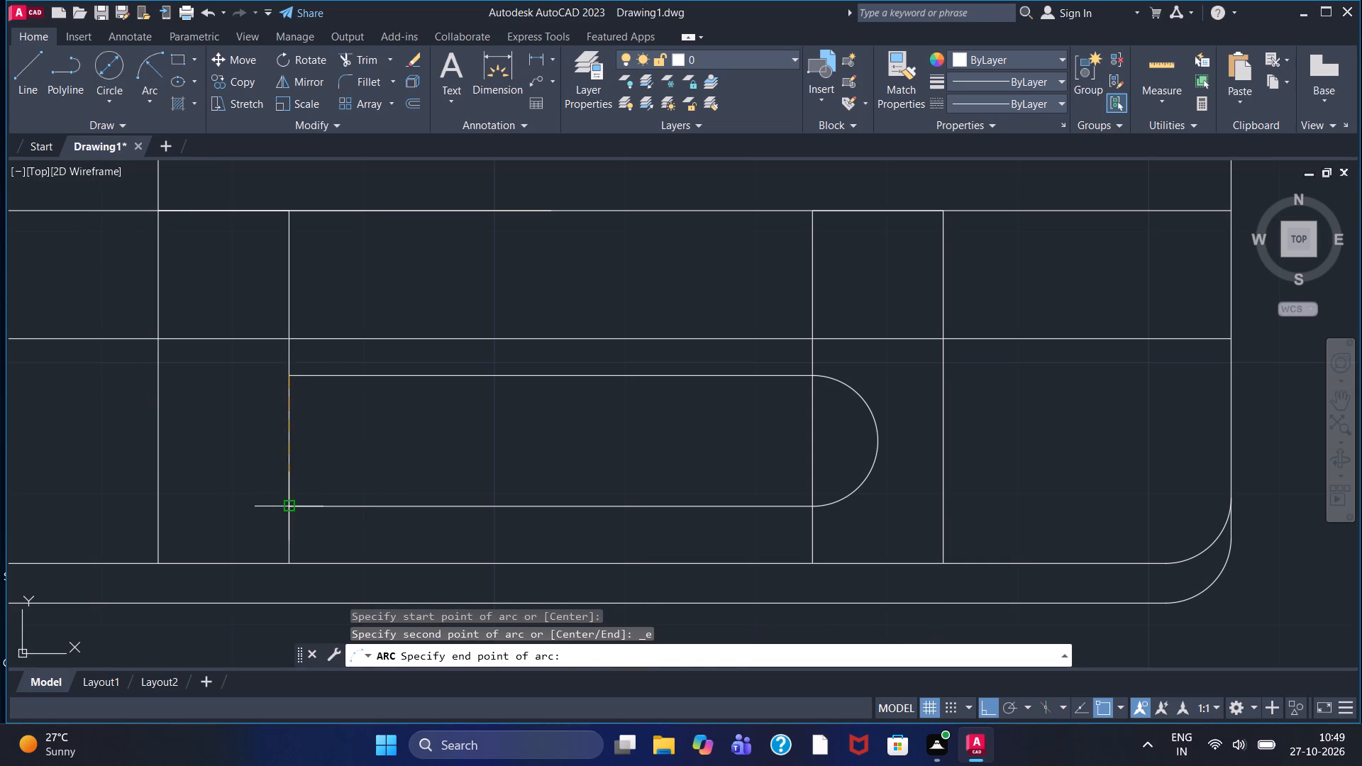
click(288, 503)
key(5)
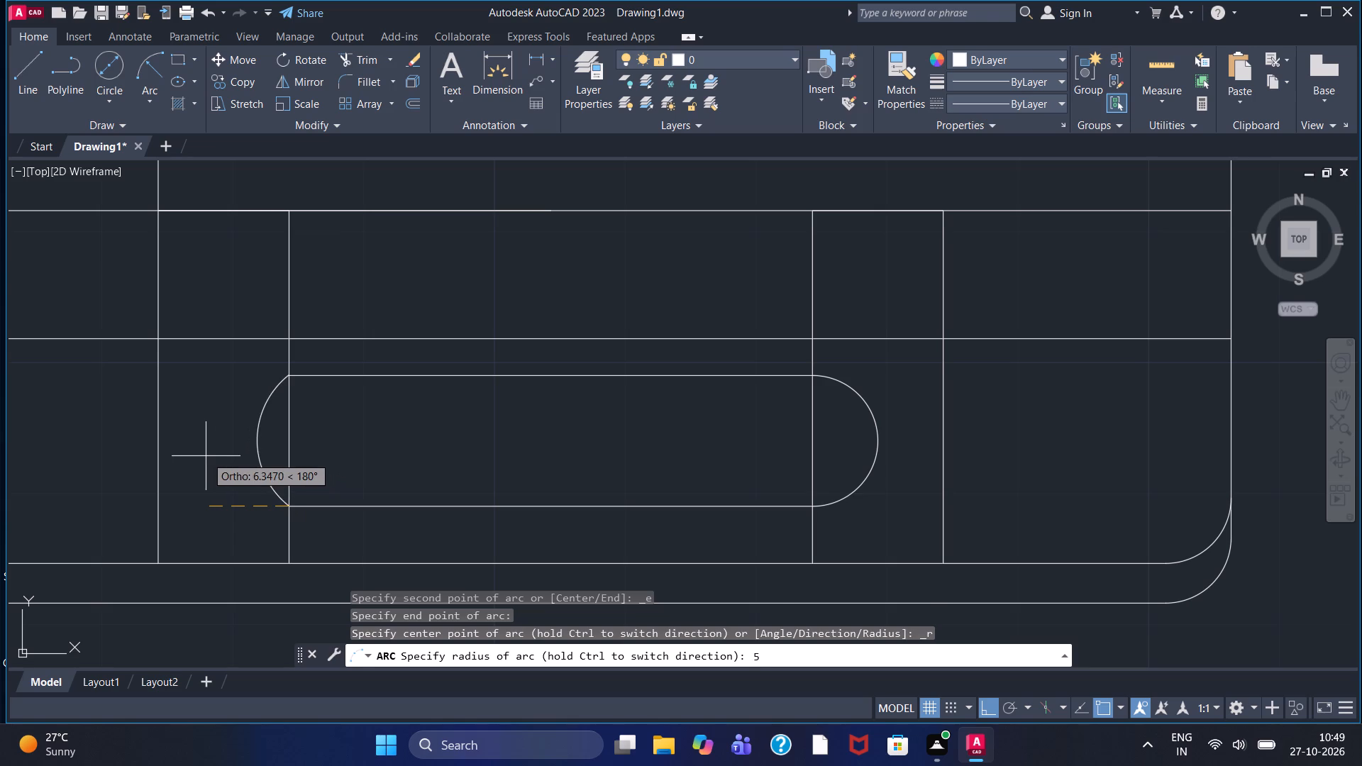
key(Return)
key(Escape)
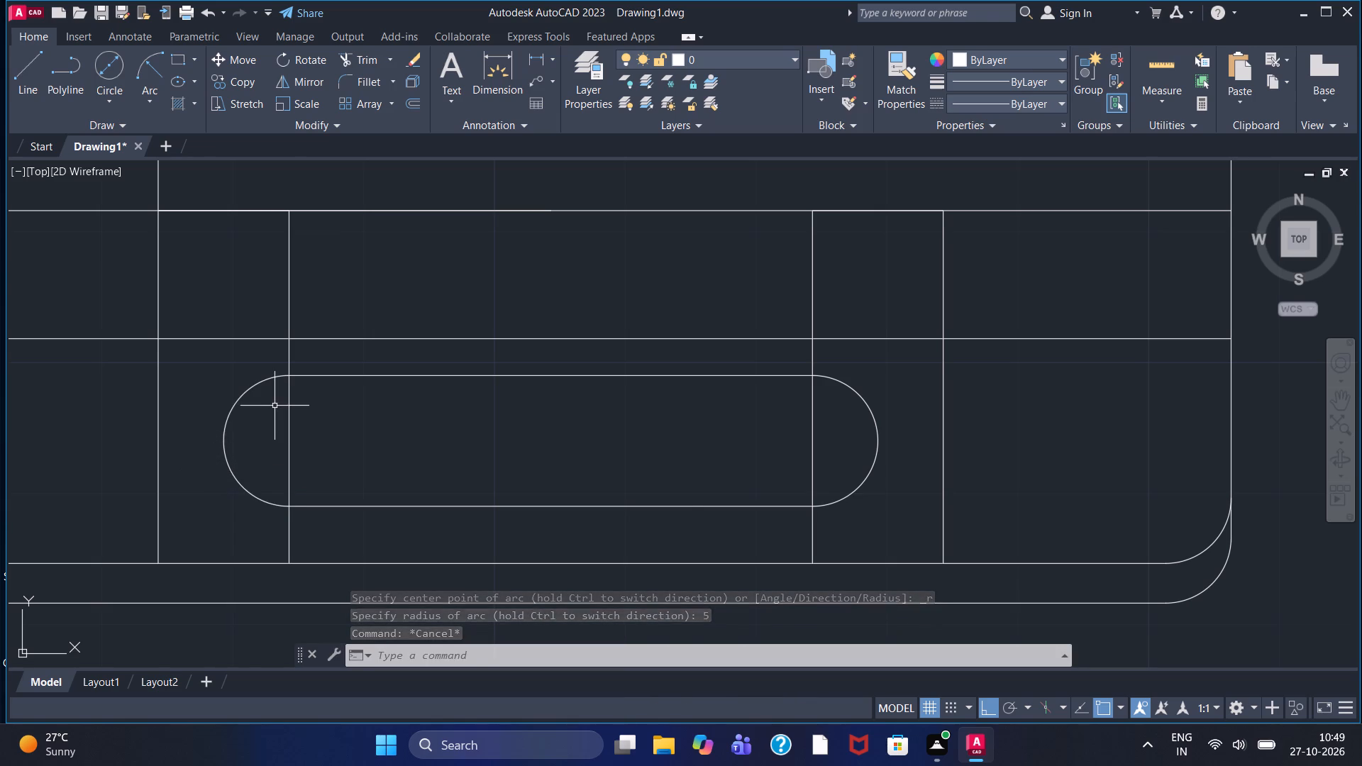
Trim the two inner vertical lines between the full-width horizontal line and the top edge of the radius-5 slot.
scroll(273, 406, down, 2)
scroll(269, 421, up, 2)
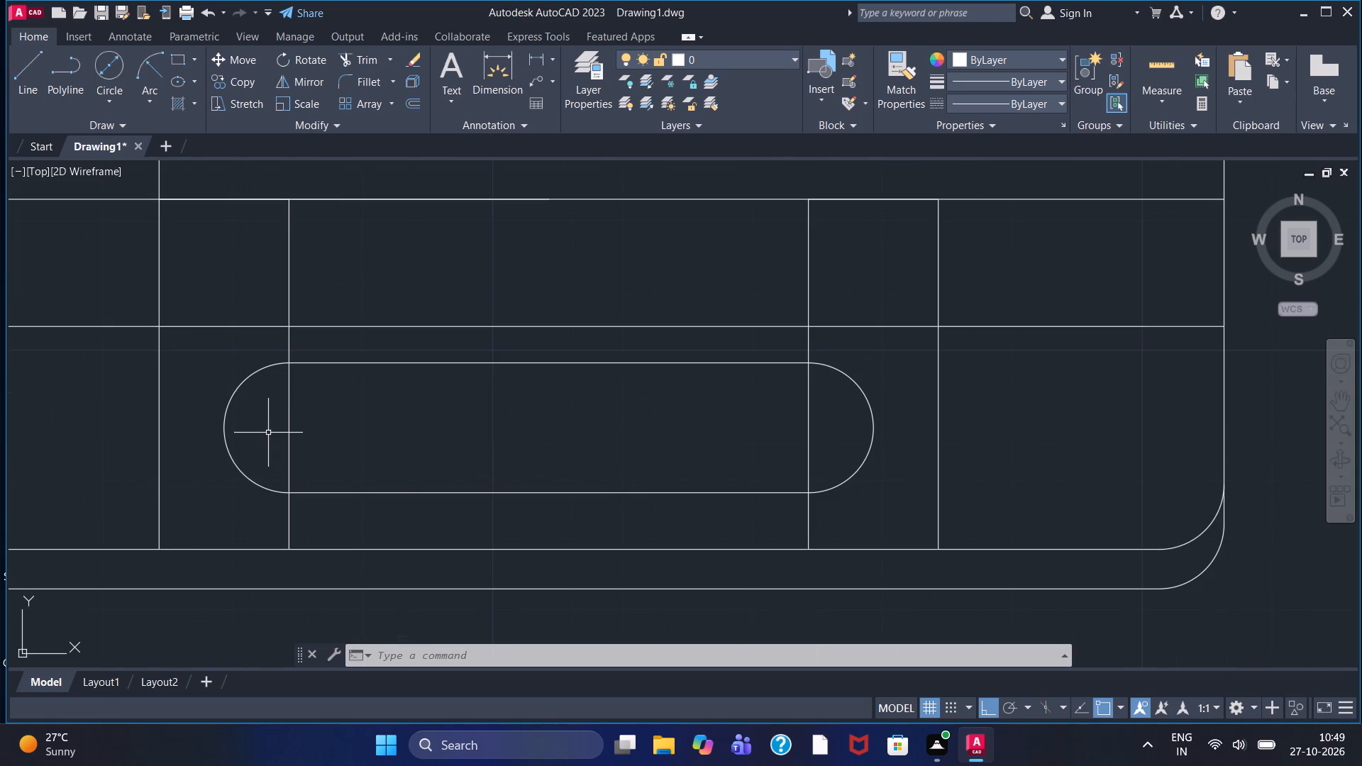
middle_drag(324, 347, 332, 369)
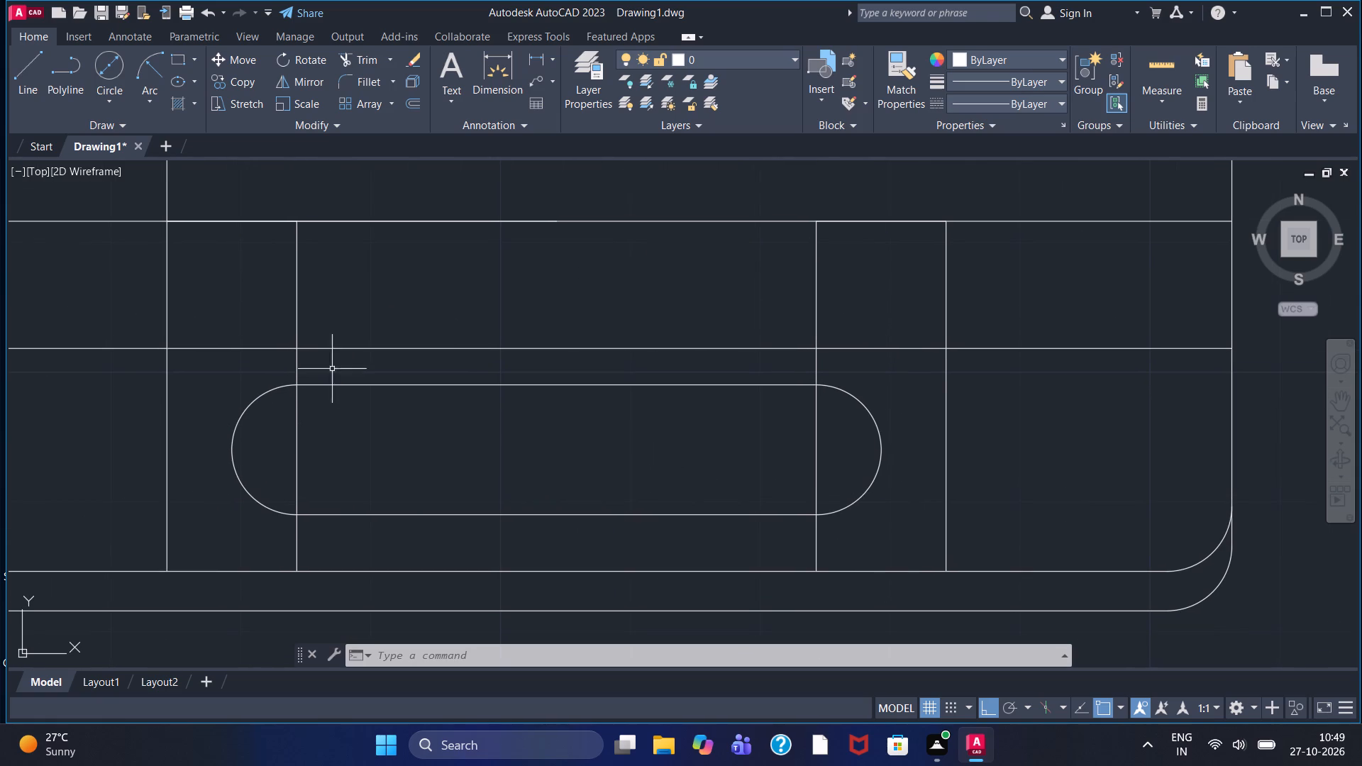
click(371, 67)
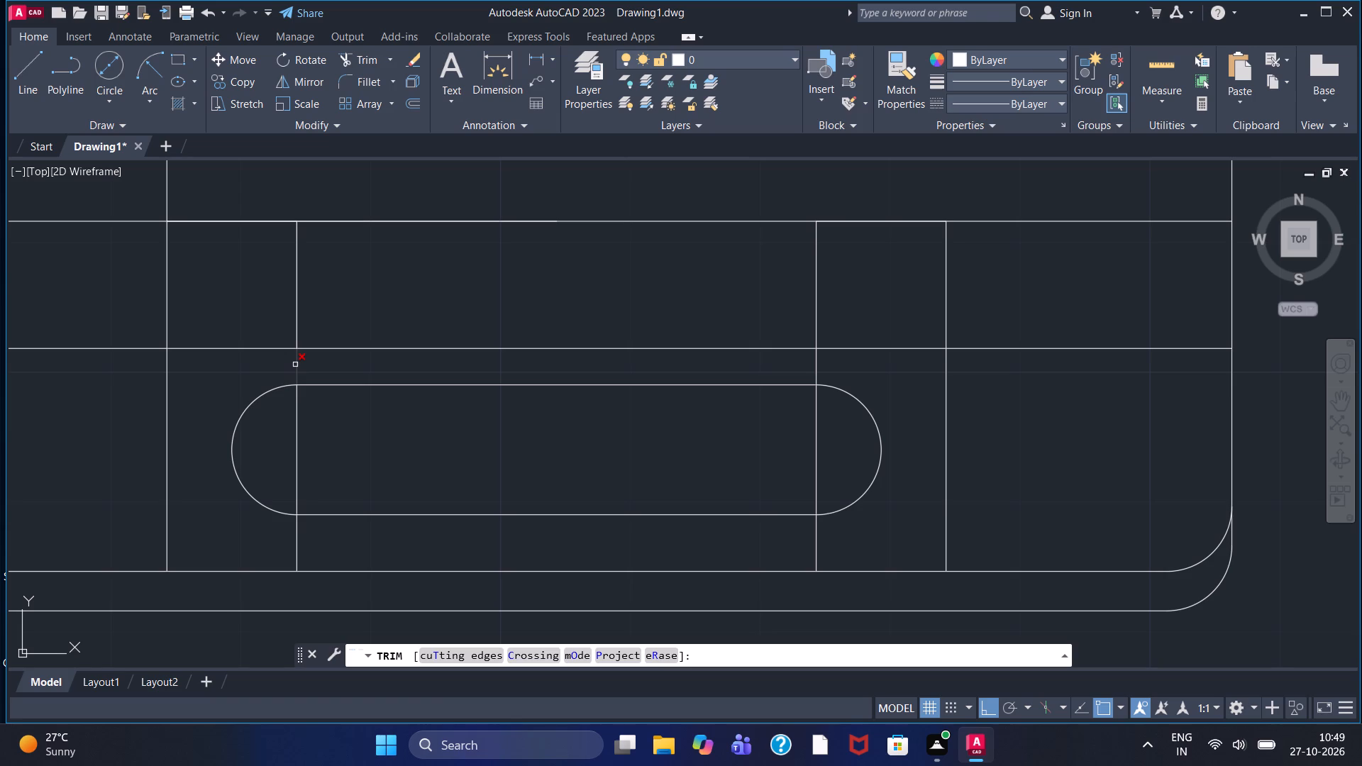
click(295, 365)
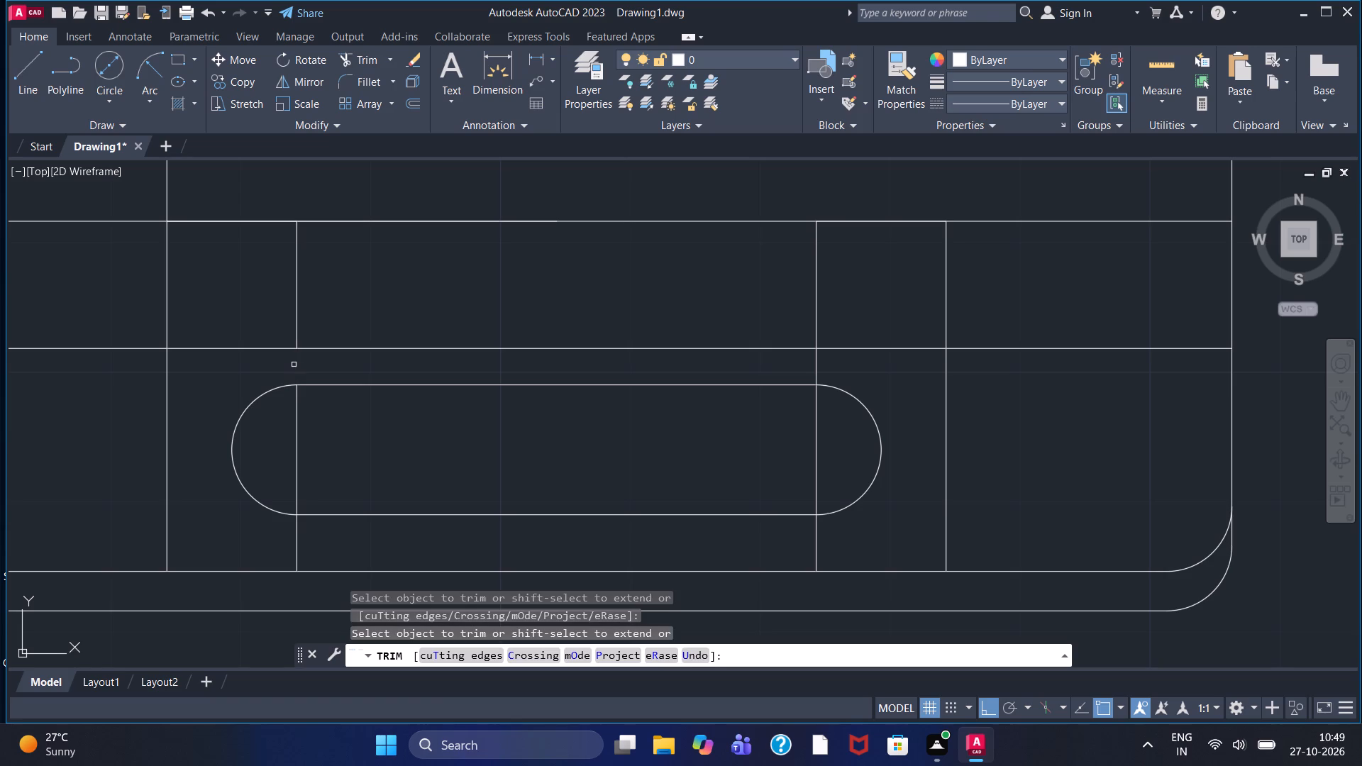
click(815, 362)
scroll(841, 381, down, 1)
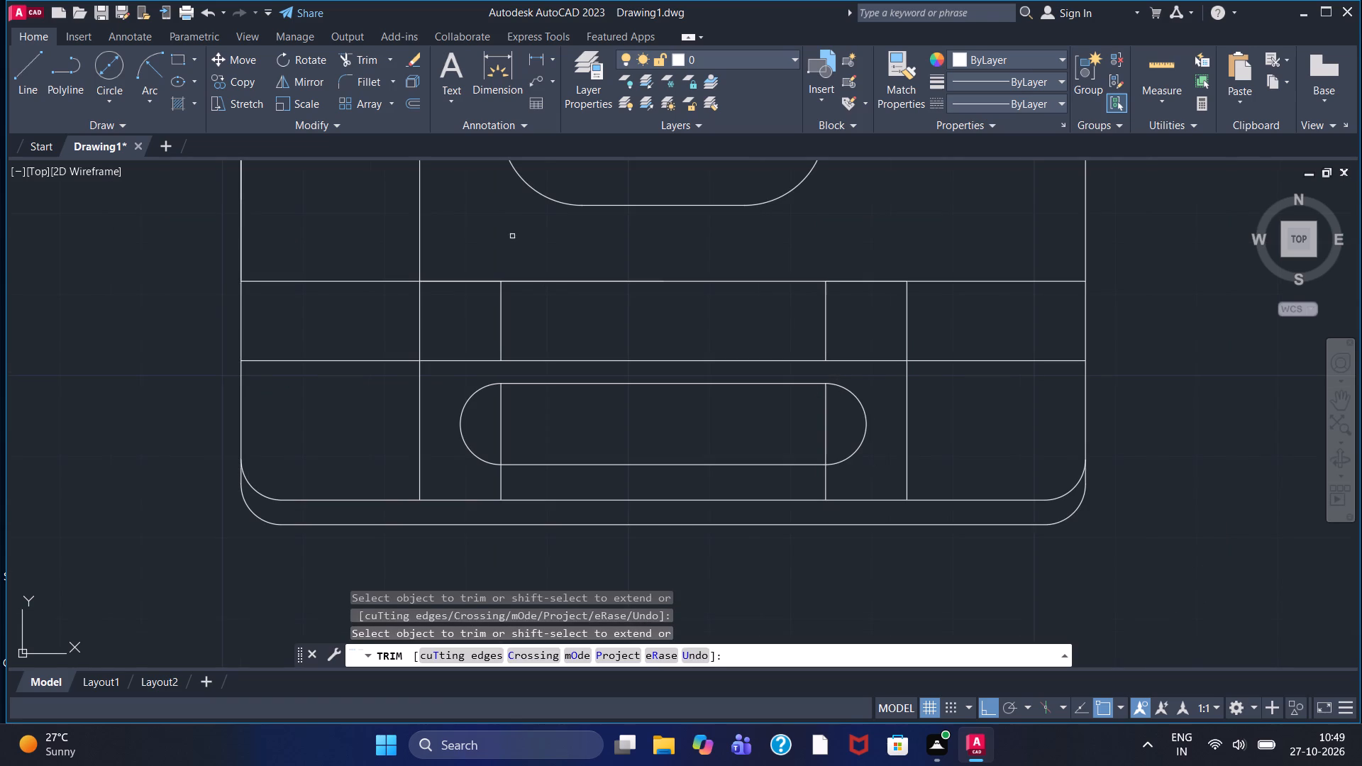
key(Escape)
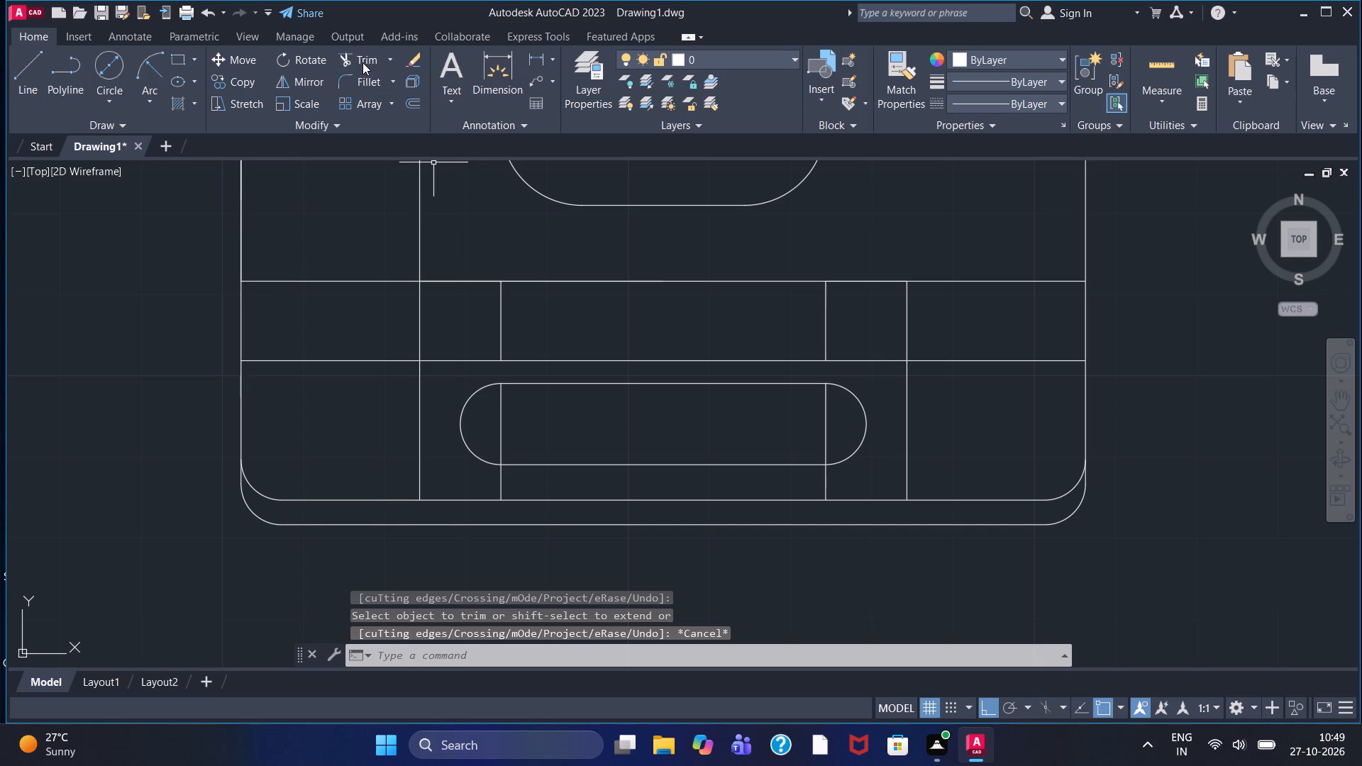
click(362, 62)
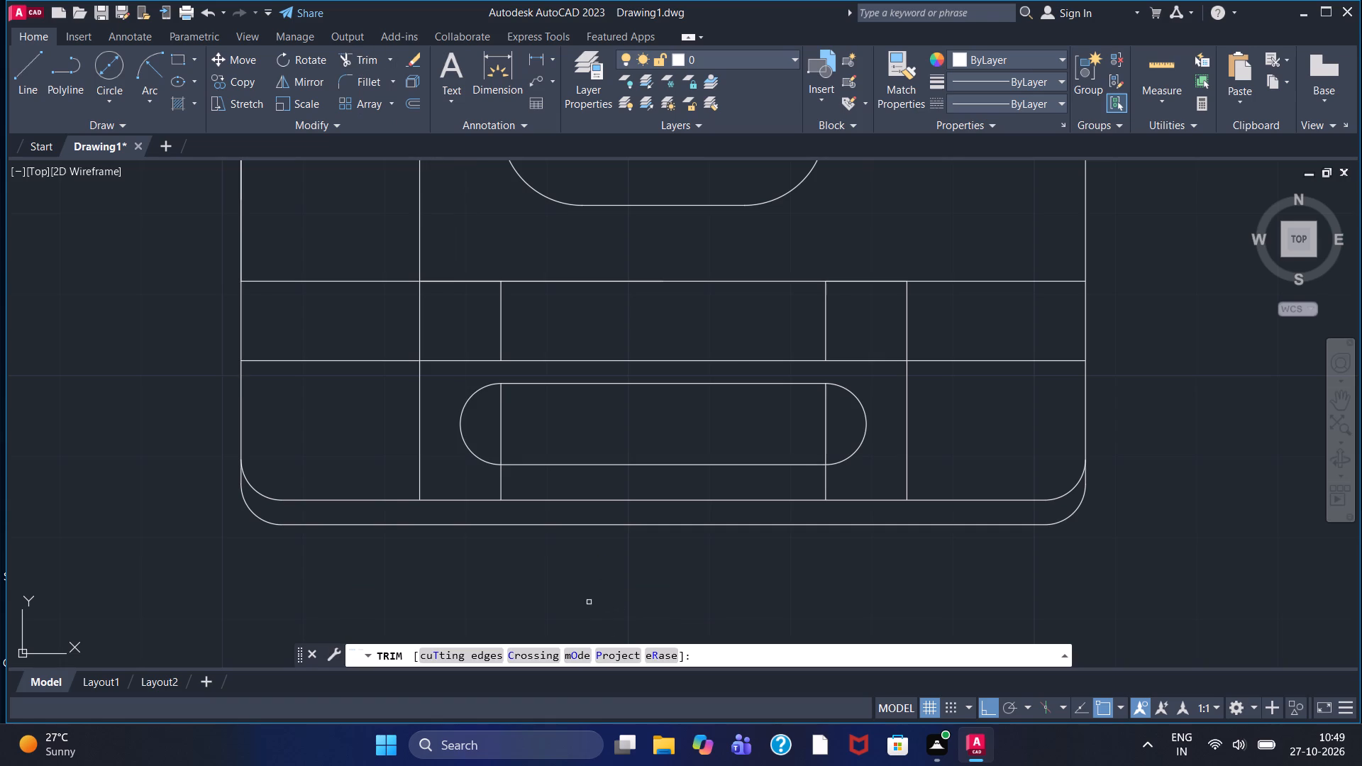
key(Escape)
Offset the full-width horizontal line just above the radius-5 slot upward by 5, using the Through option.
click(423, 101)
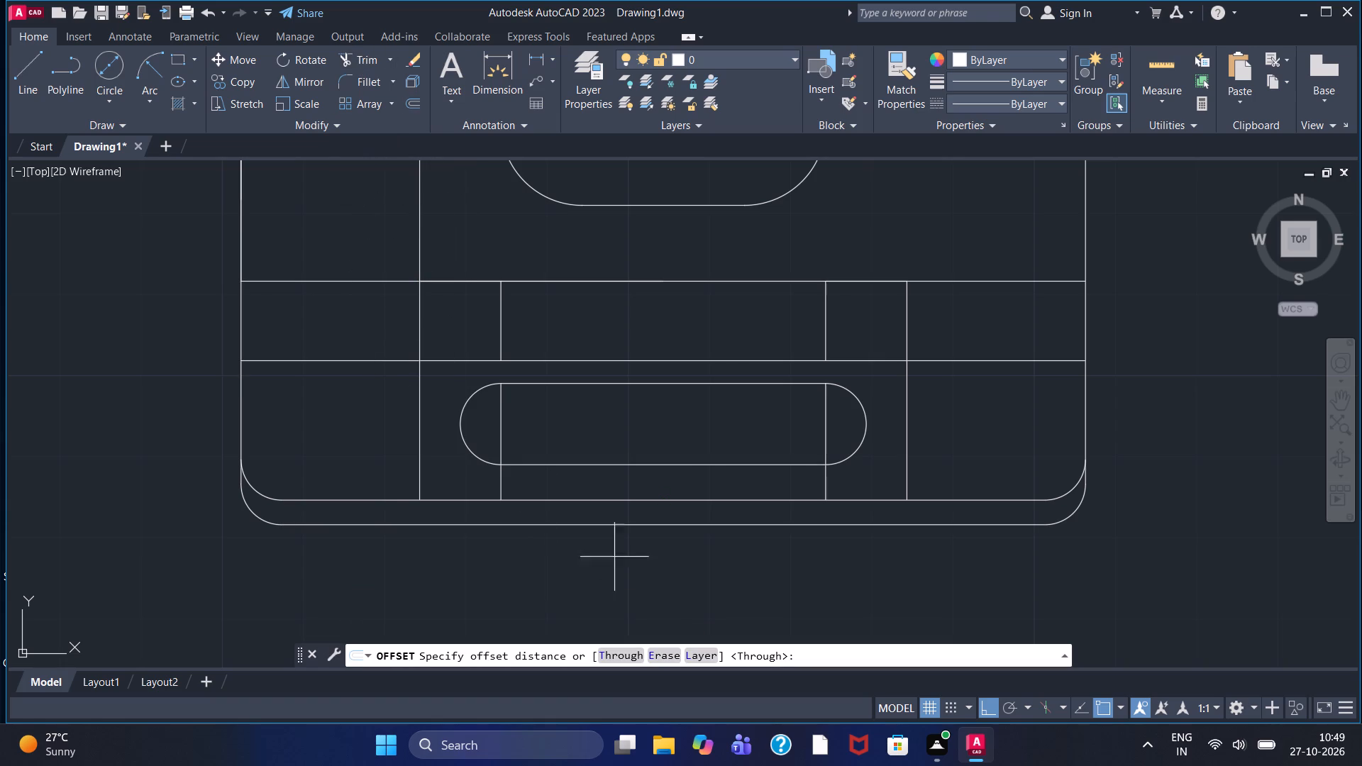
drag(627, 657, 627, 649)
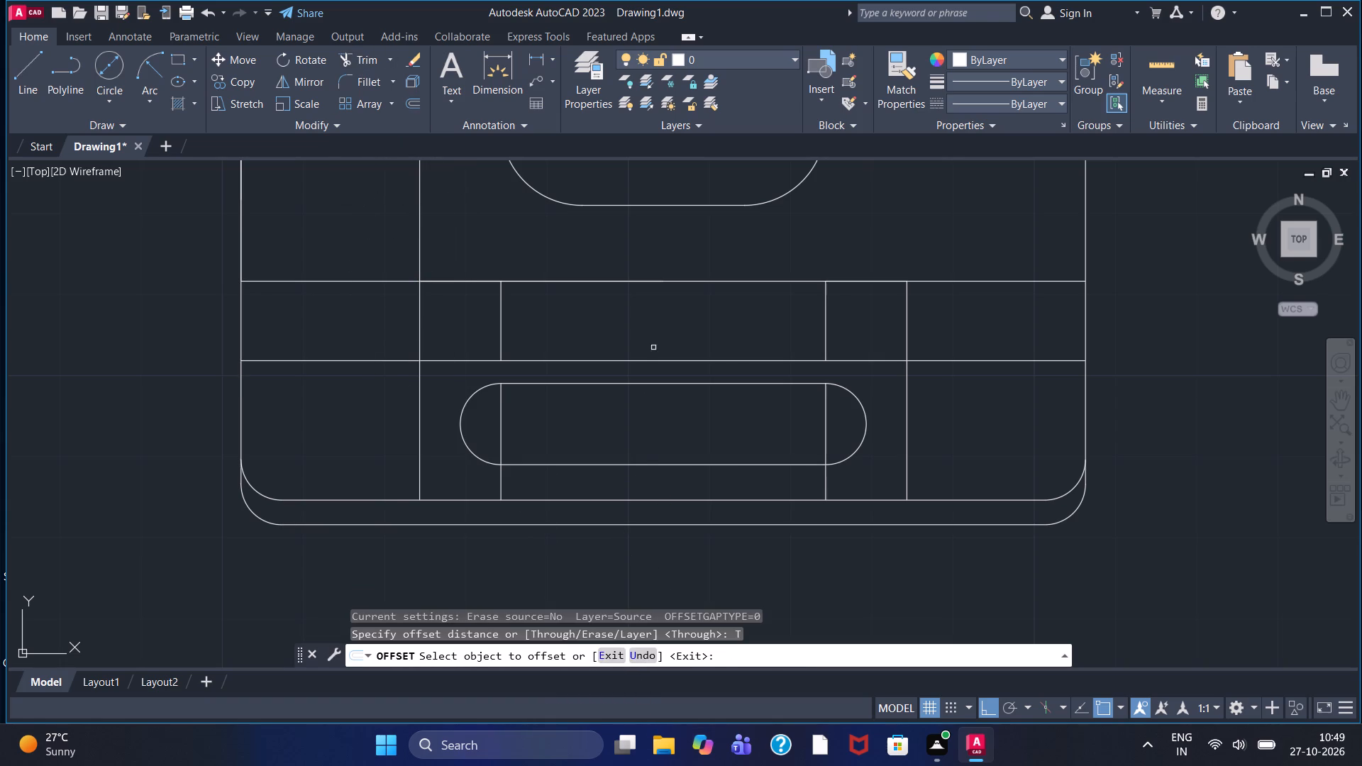
click(655, 360)
key(5)
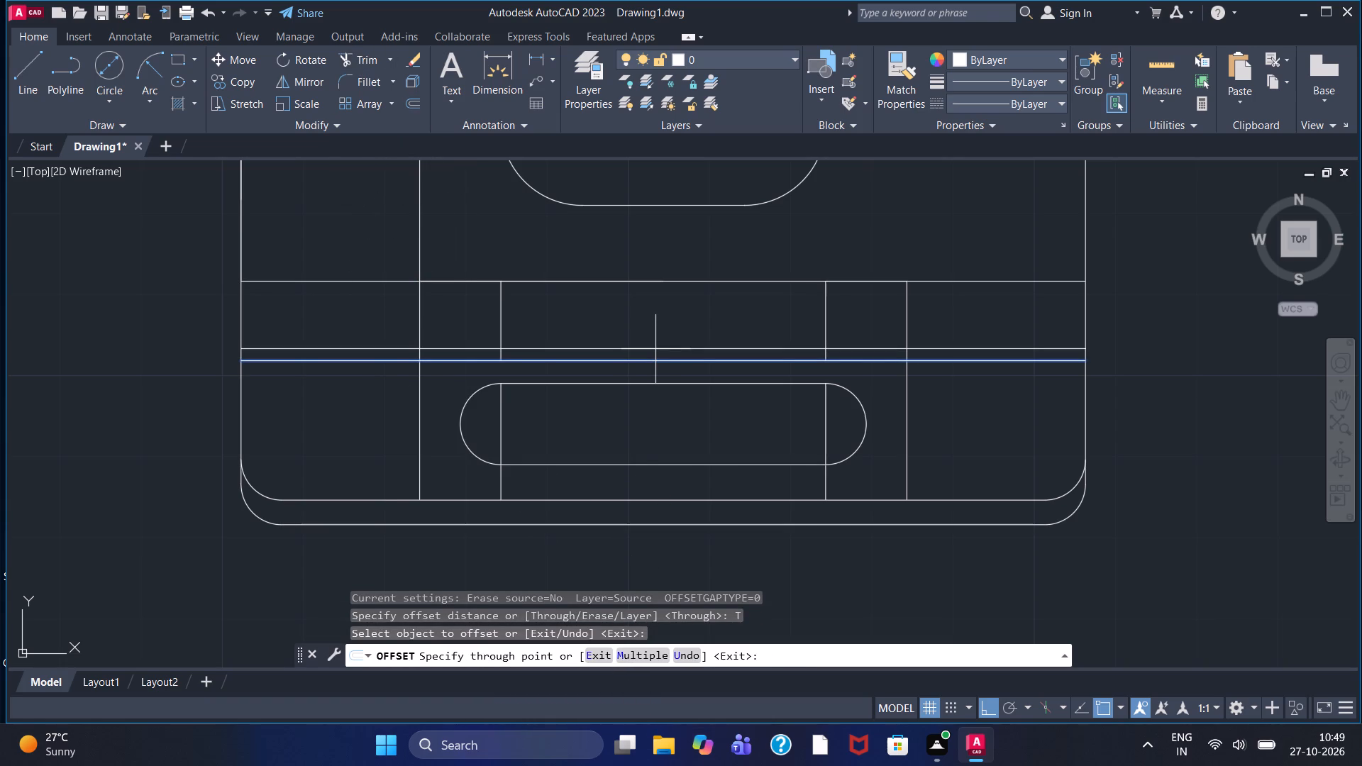
key(Return)
key(Escape)
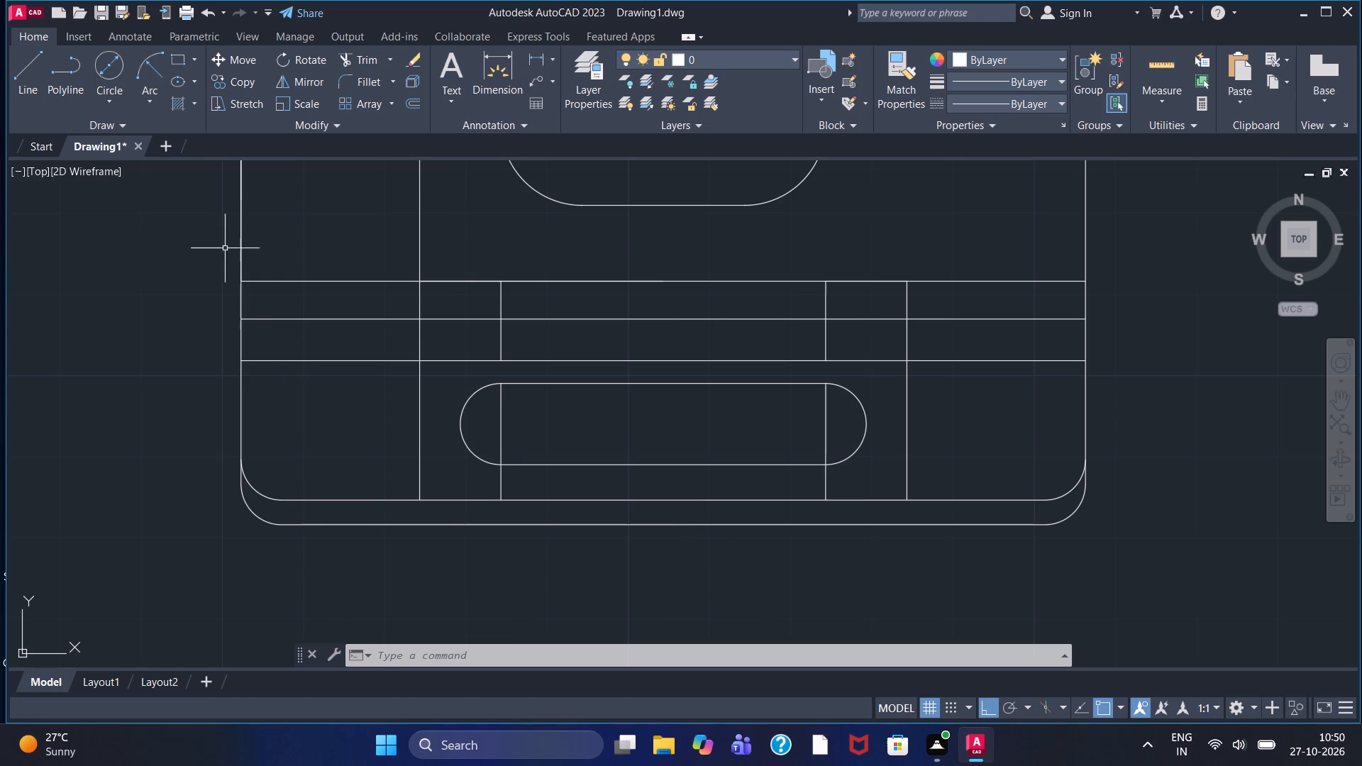
Trim the original horizontal line between and outside the two 10-wide blocks, and the new offset line inside both blocks.
click(365, 57)
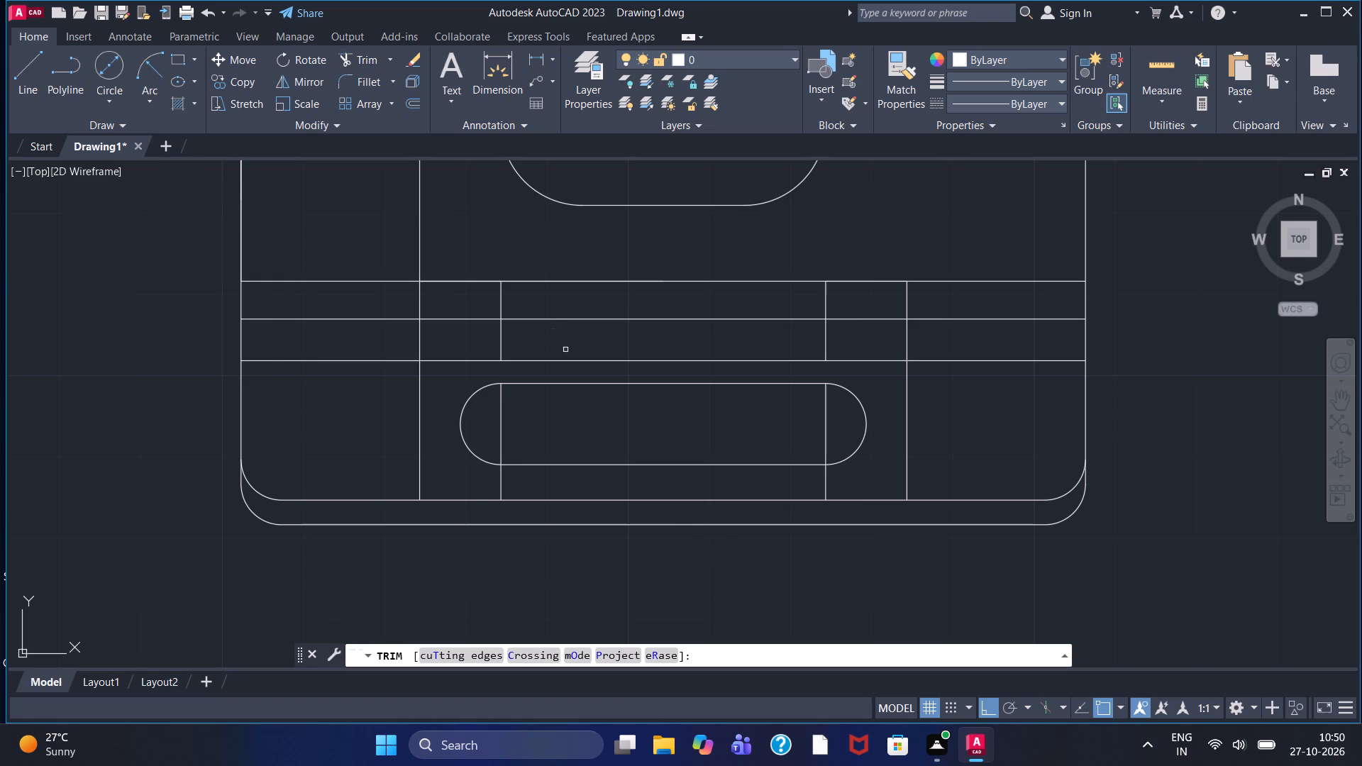
click(567, 363)
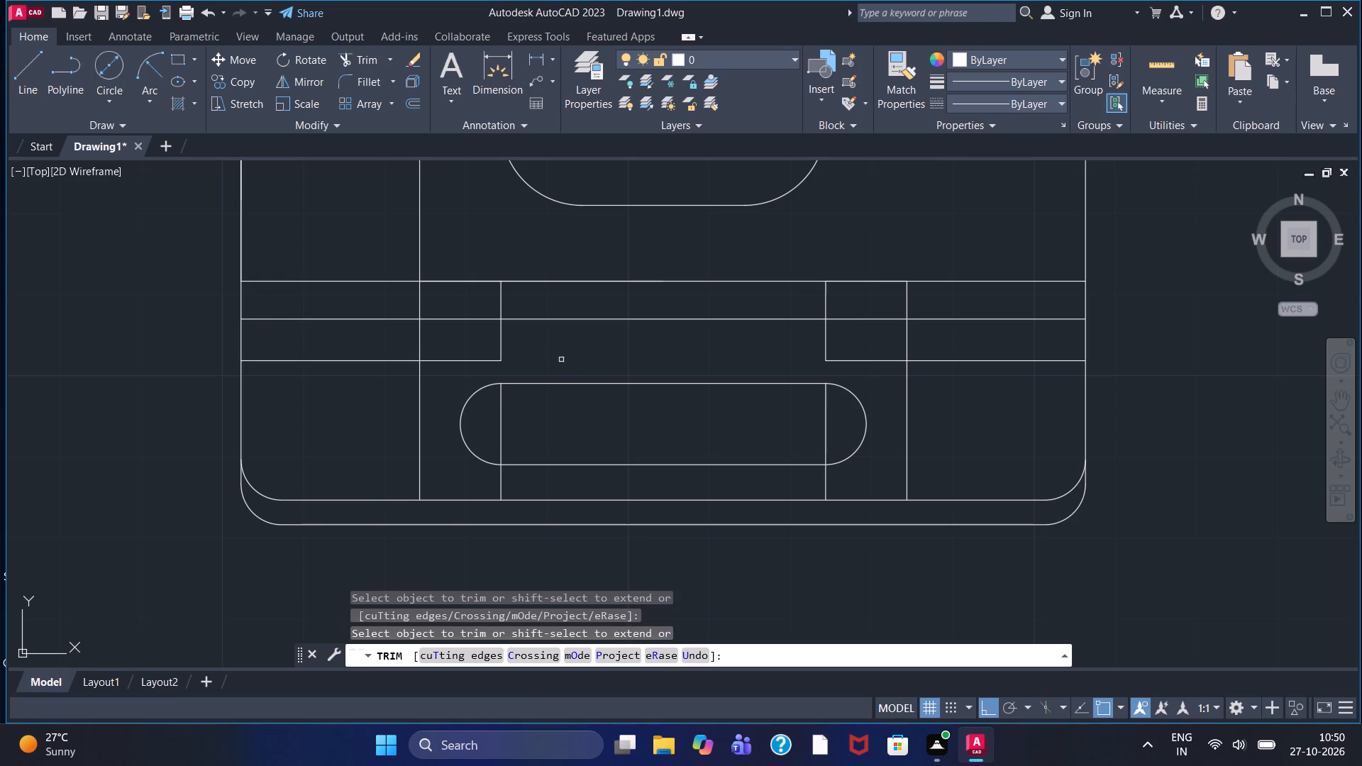
click(483, 318)
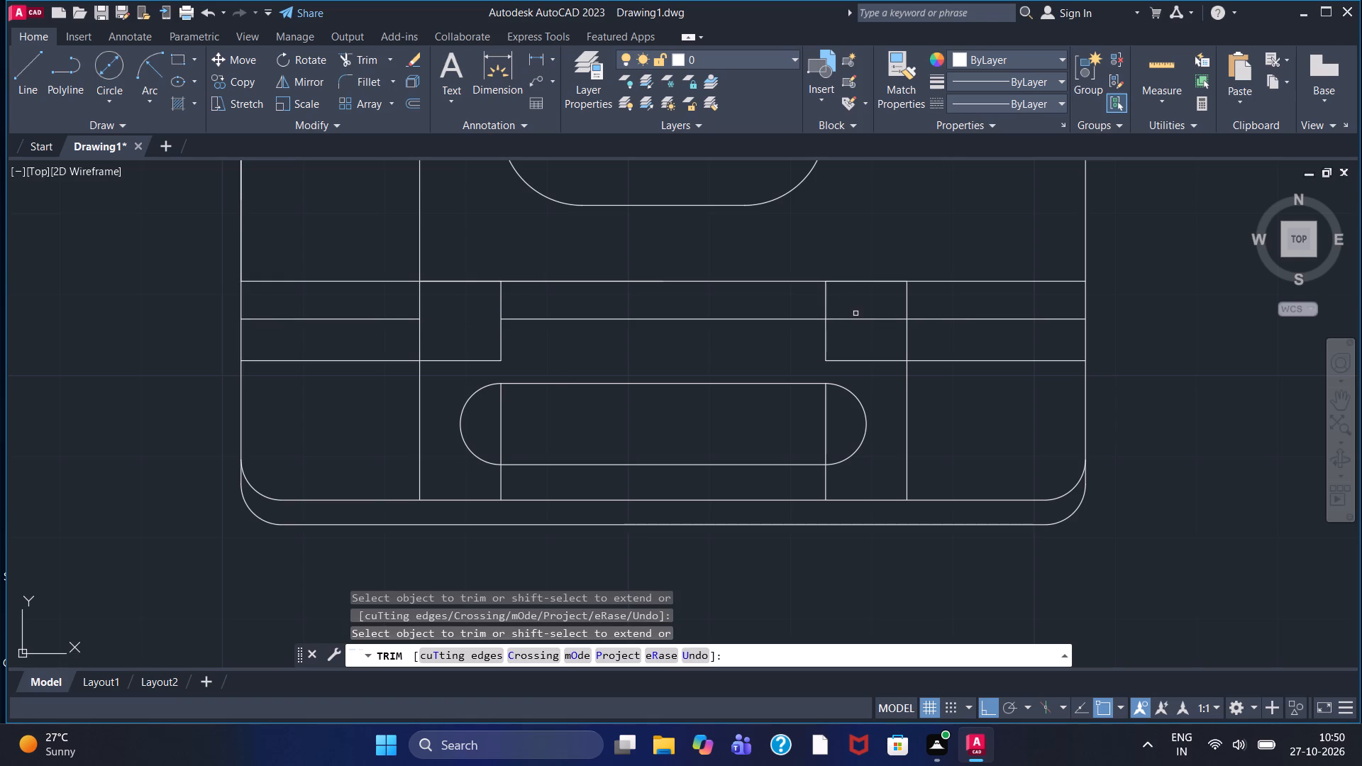
click(860, 318)
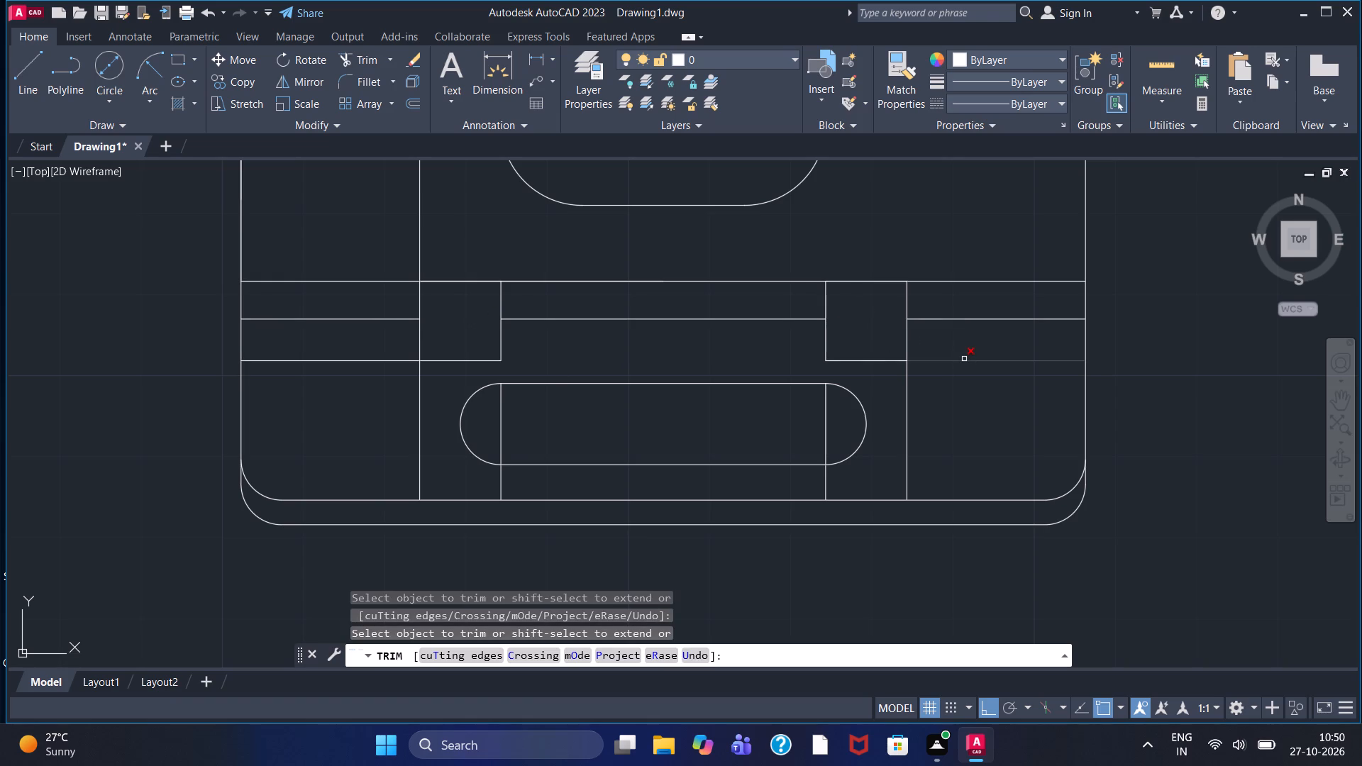
click(964, 359)
click(377, 360)
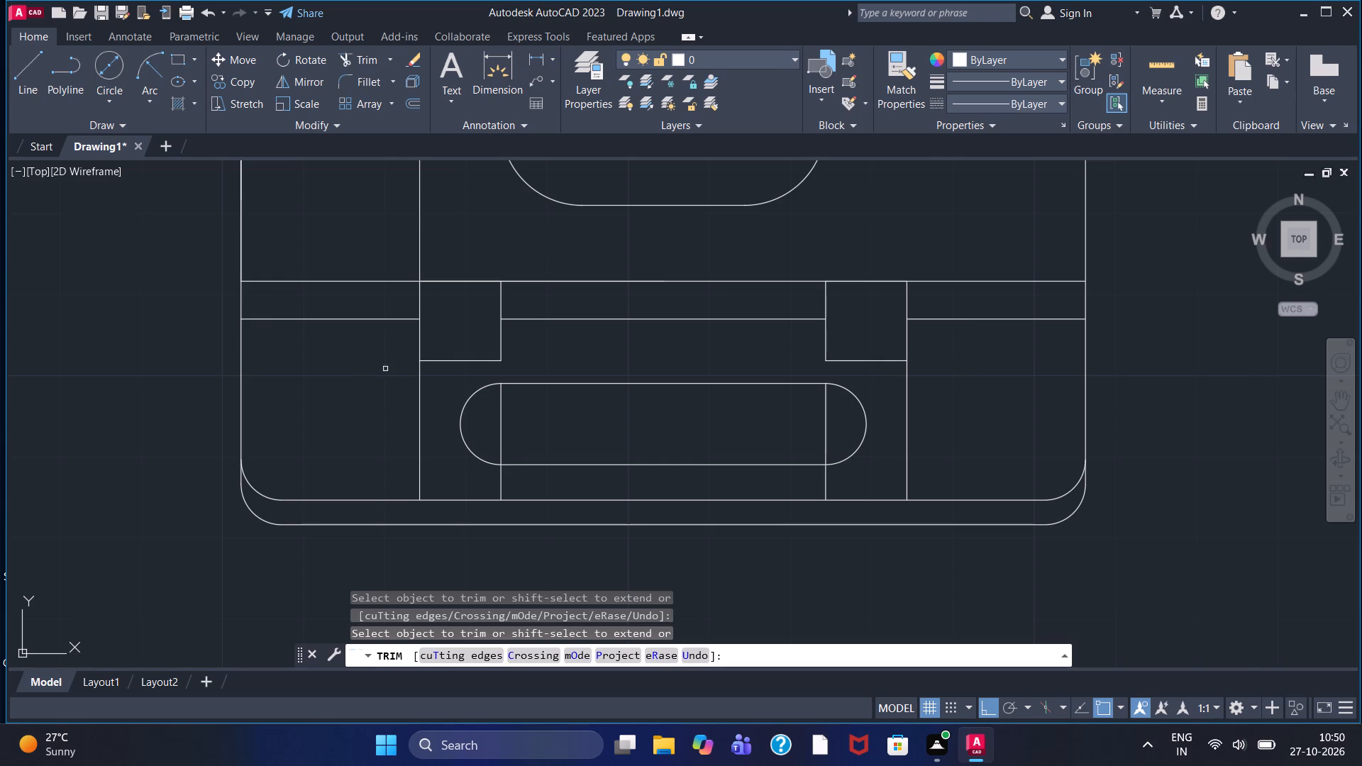
Trim the remaining pieces of the two inner vertical lines inside and below the radius-5 slot.
scroll(385, 369, down, 1)
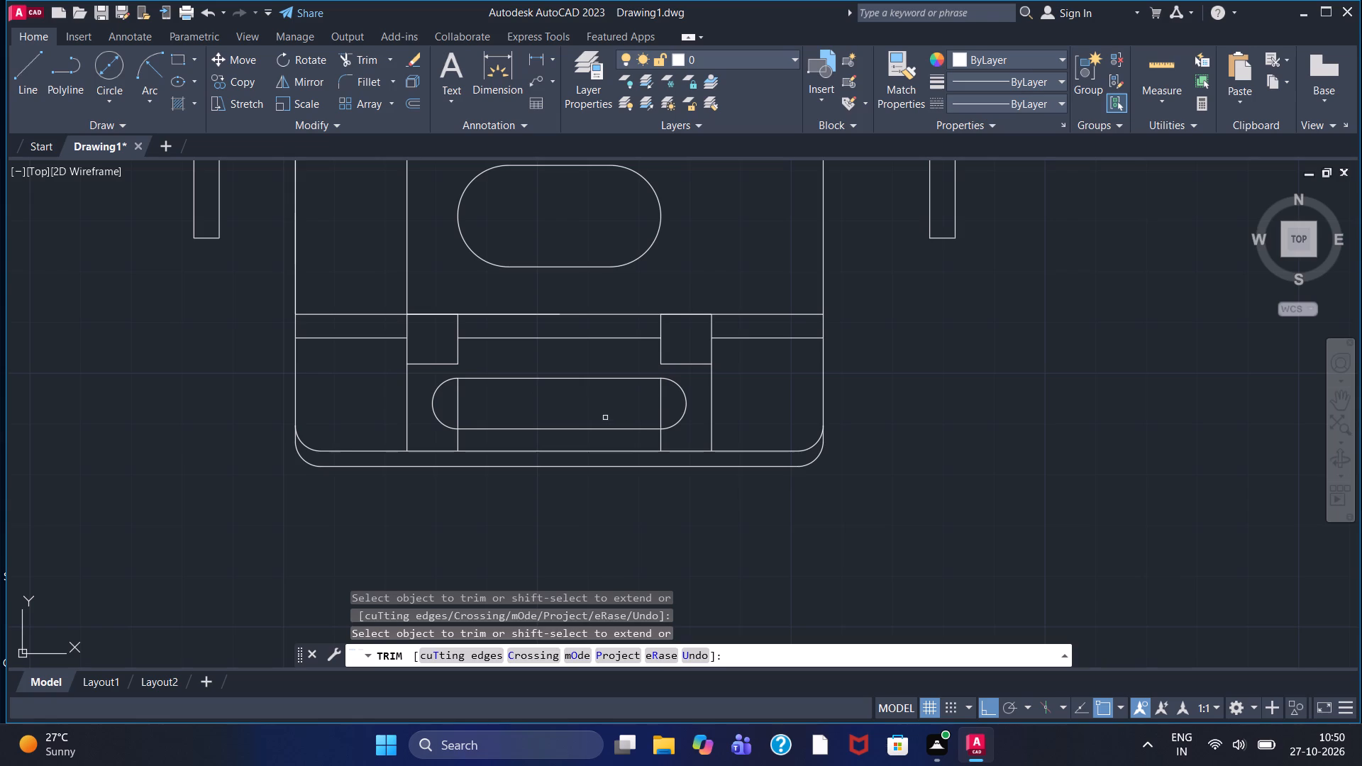
scroll(604, 418, up, 1)
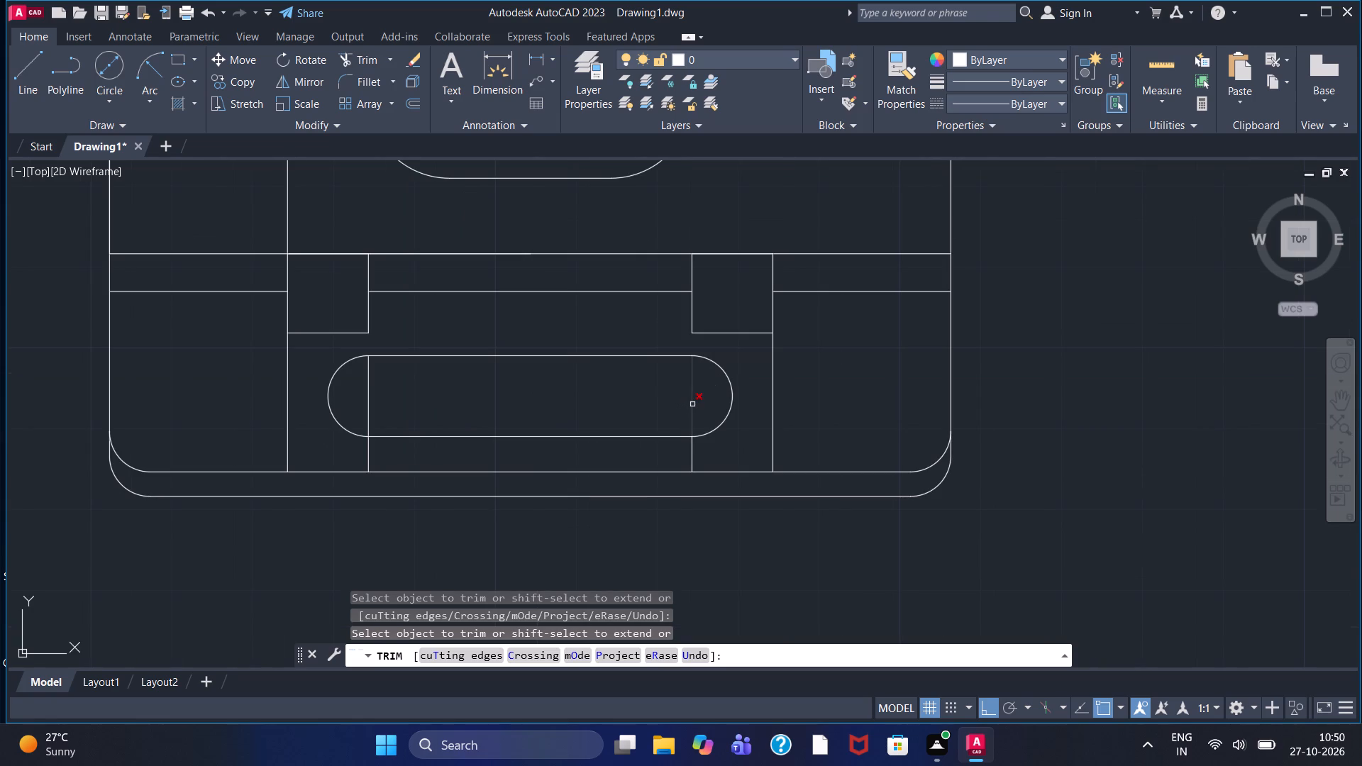
click(692, 404)
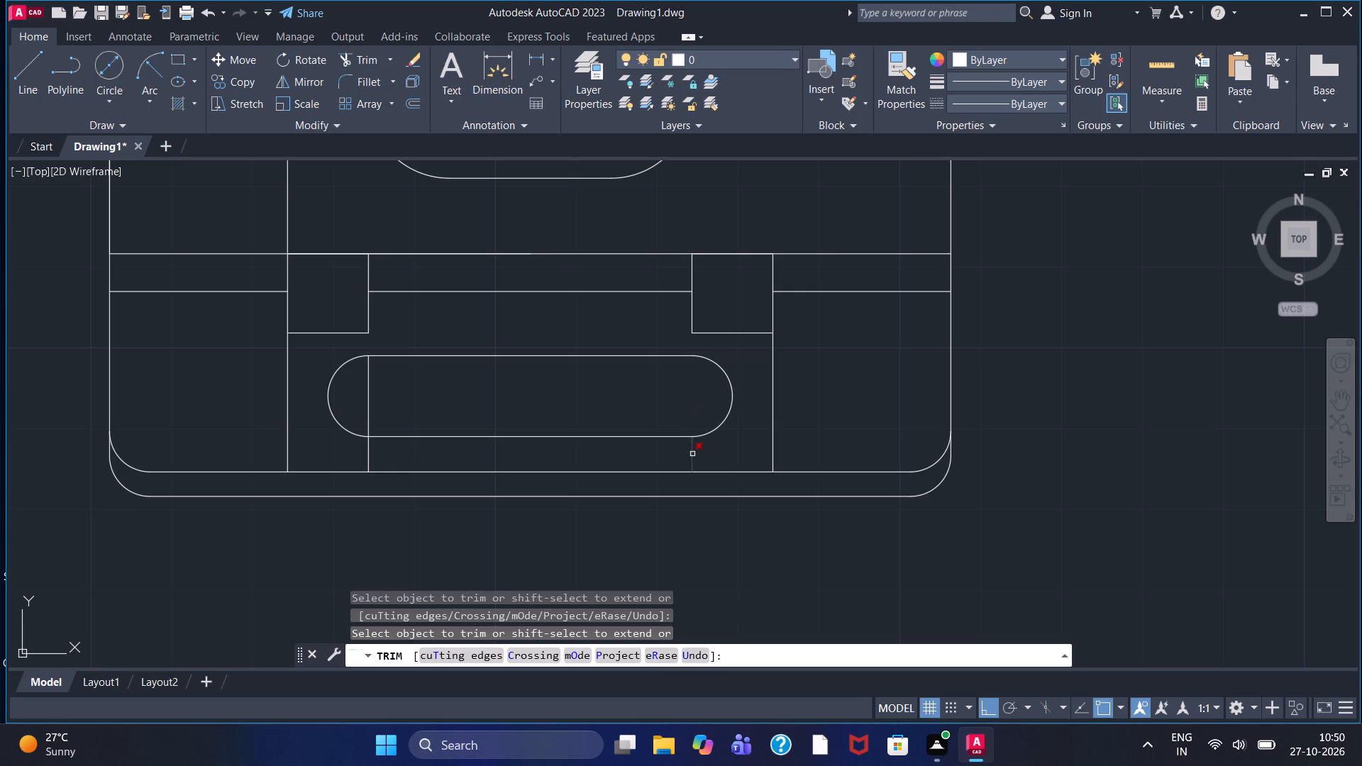
click(692, 454)
click(367, 457)
click(370, 406)
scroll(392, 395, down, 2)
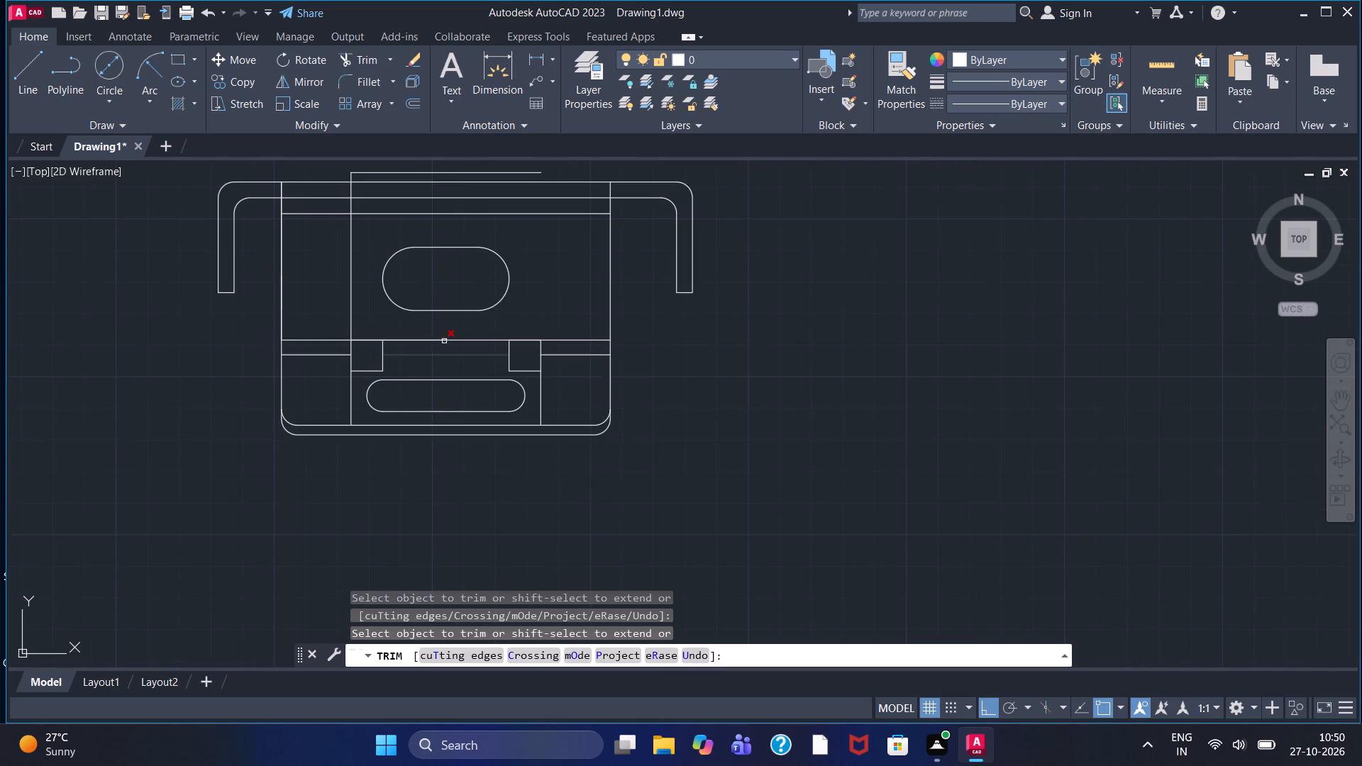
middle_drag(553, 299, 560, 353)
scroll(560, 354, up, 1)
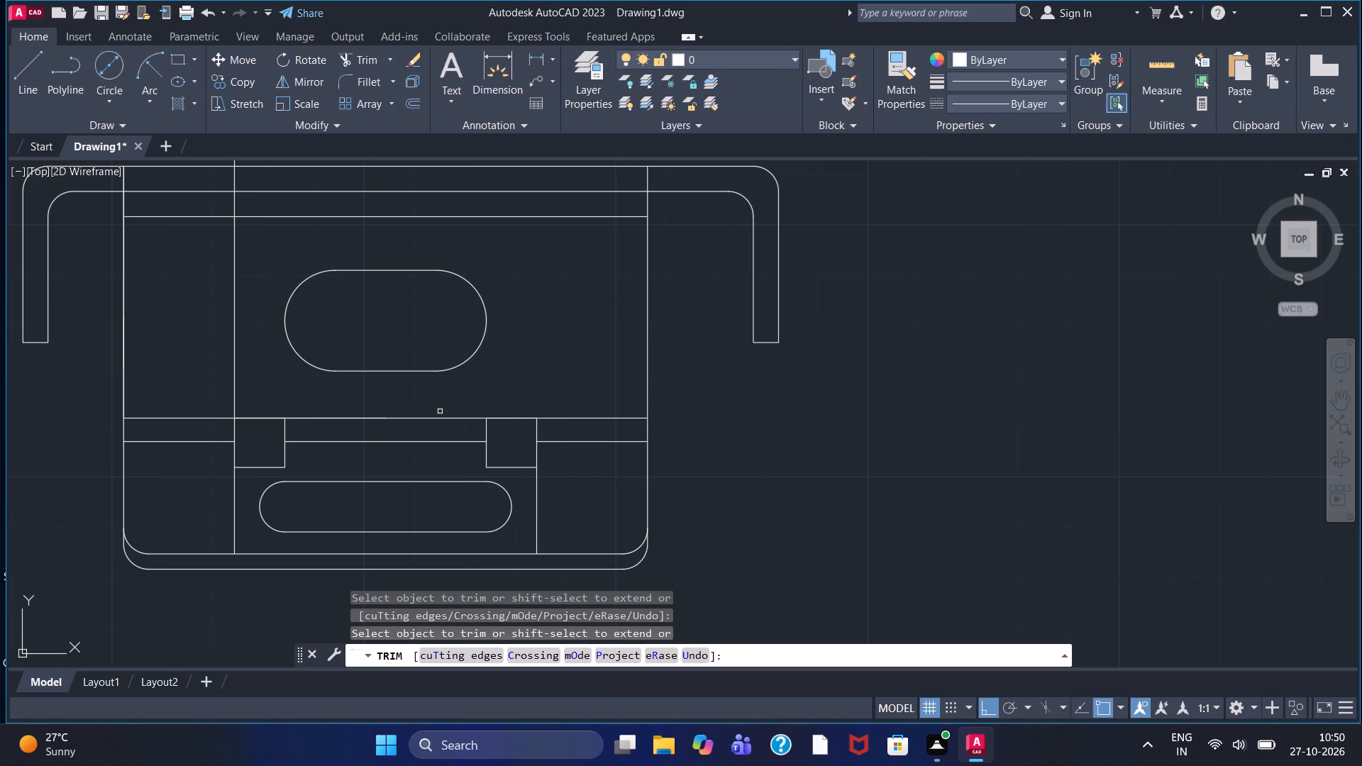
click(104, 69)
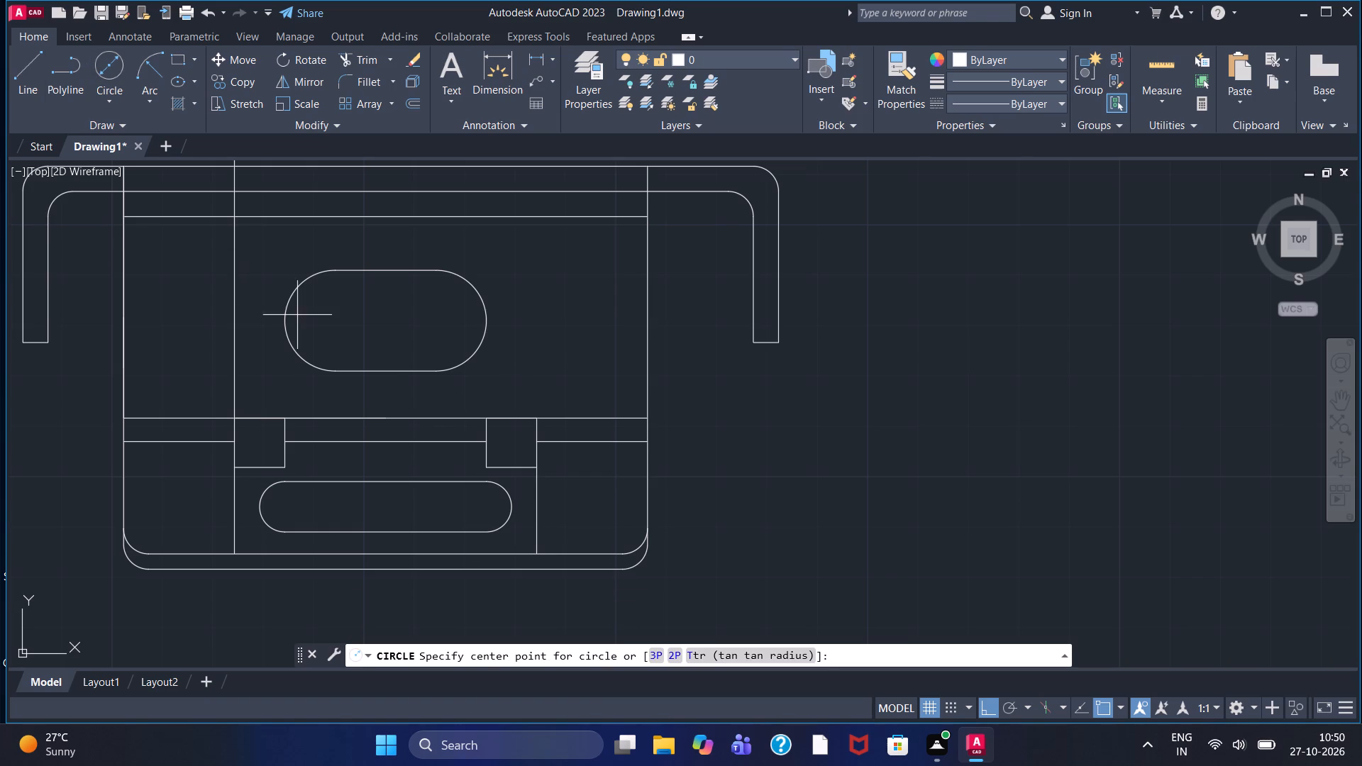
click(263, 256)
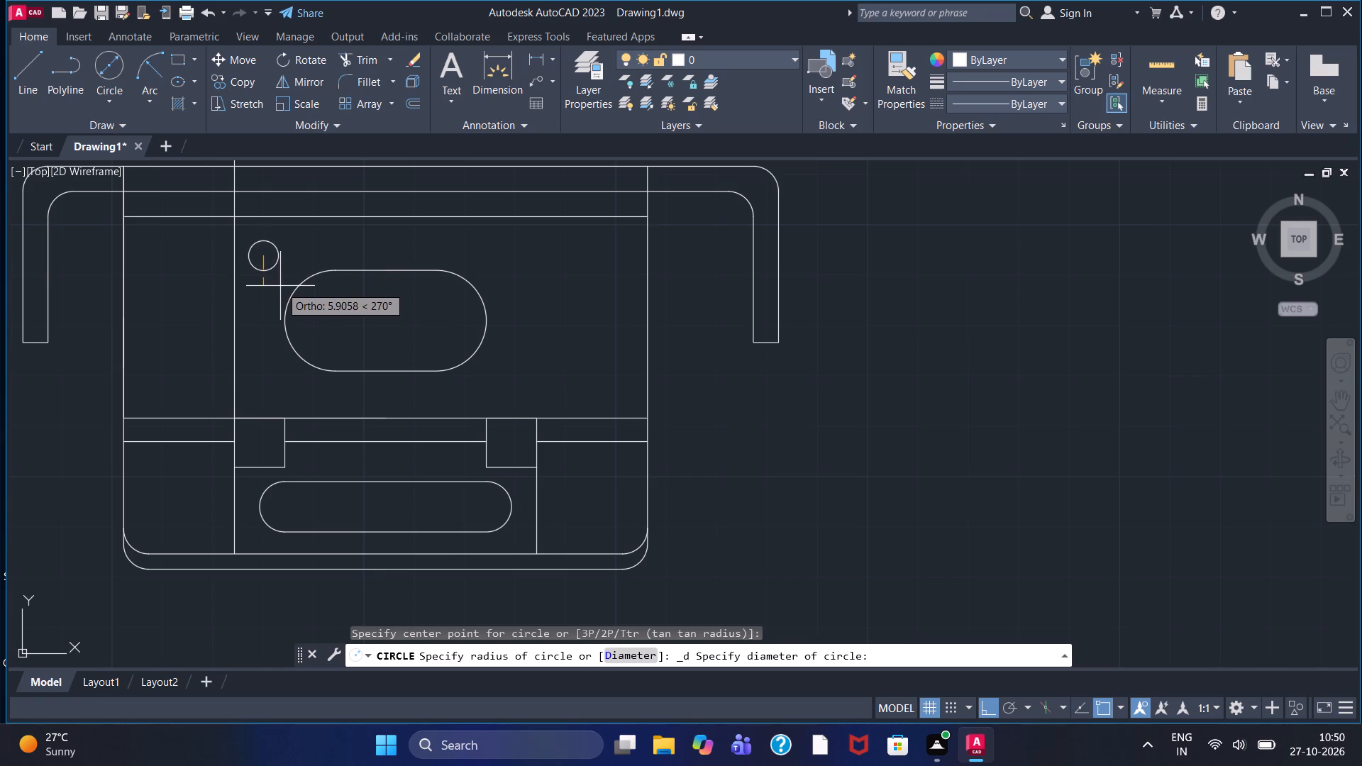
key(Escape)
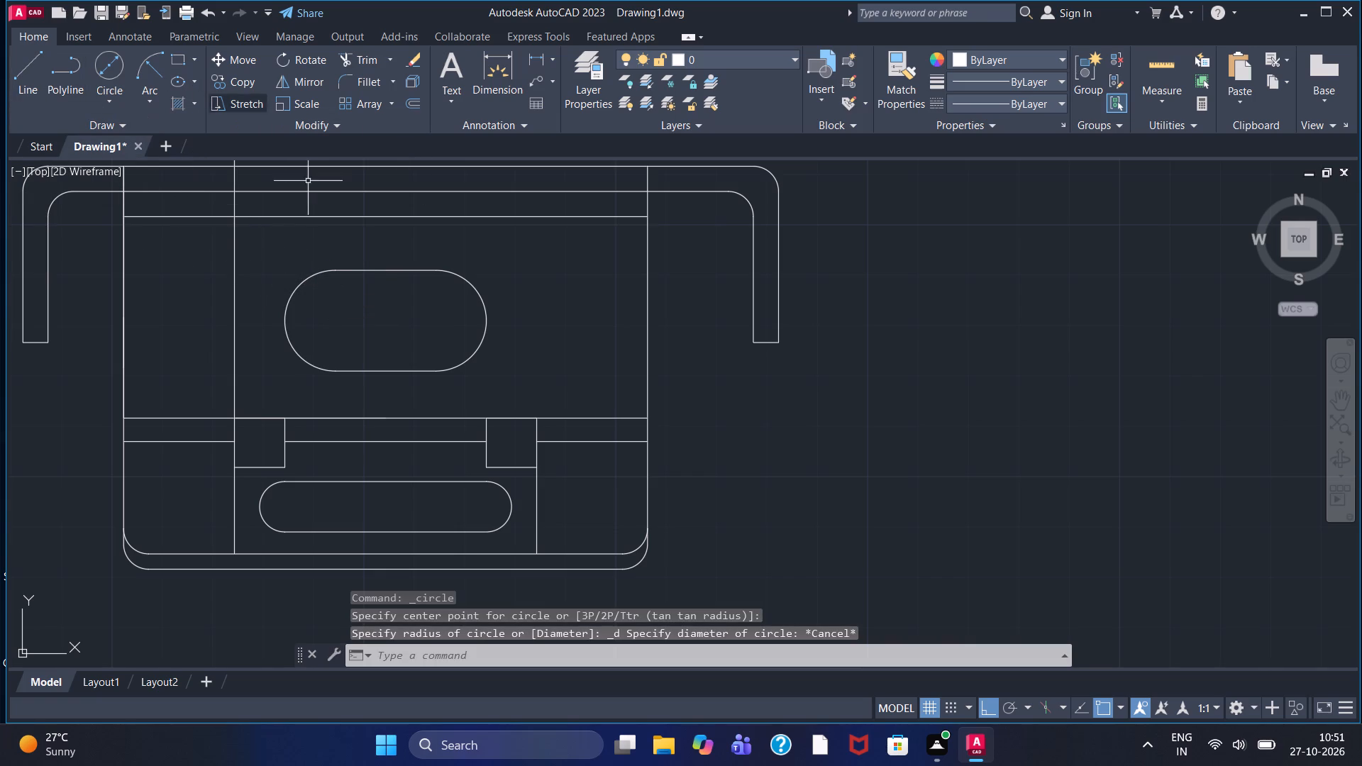
Move the whole radius-10 slot a short distance horizontally to the right, away from the long vertical line.
click(230, 65)
click(266, 252)
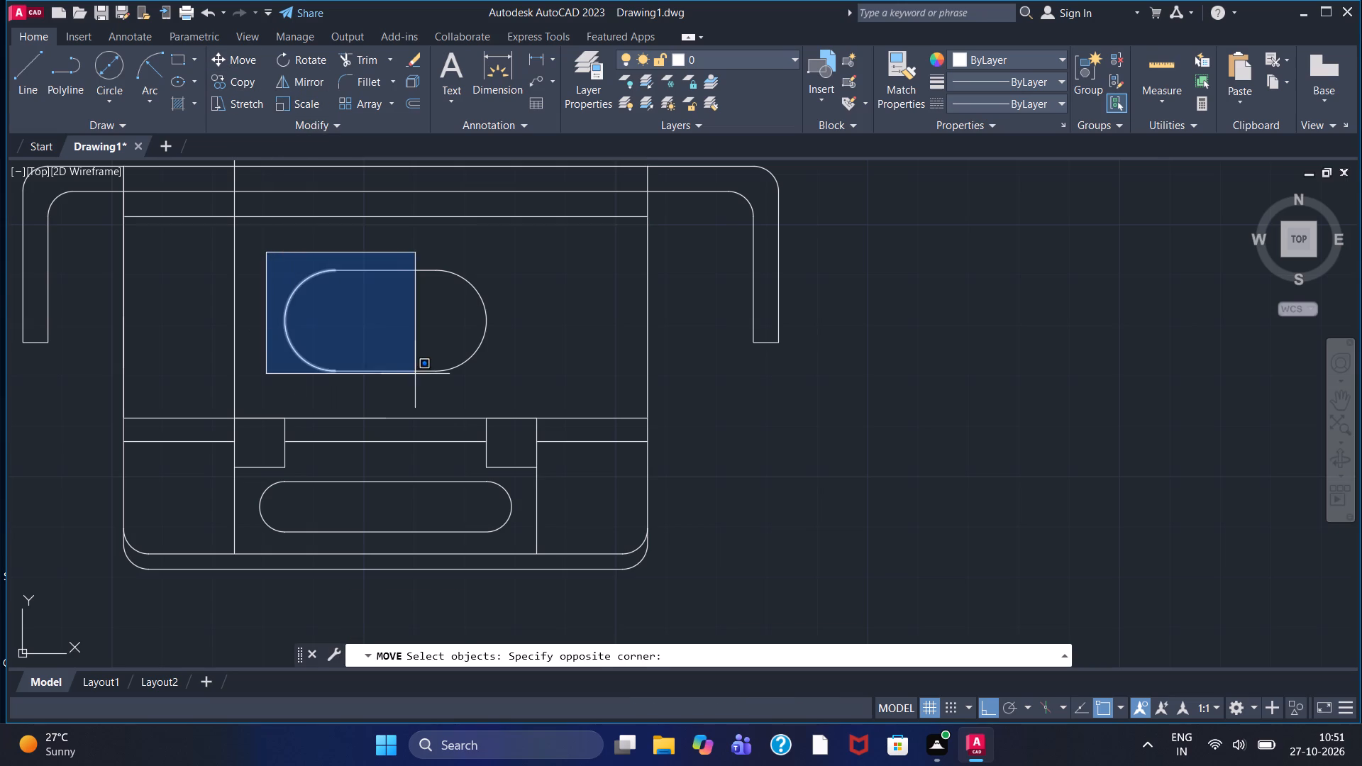
click(515, 379)
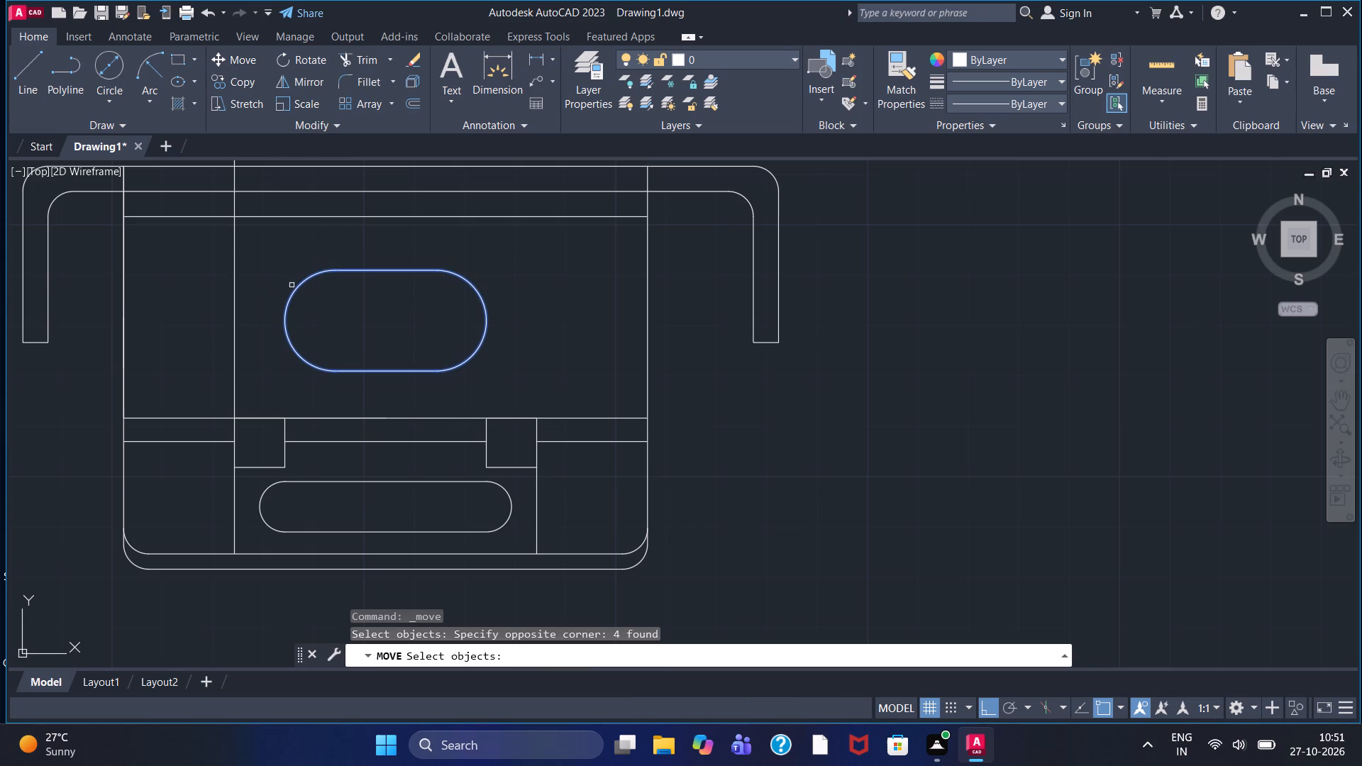
key(Return)
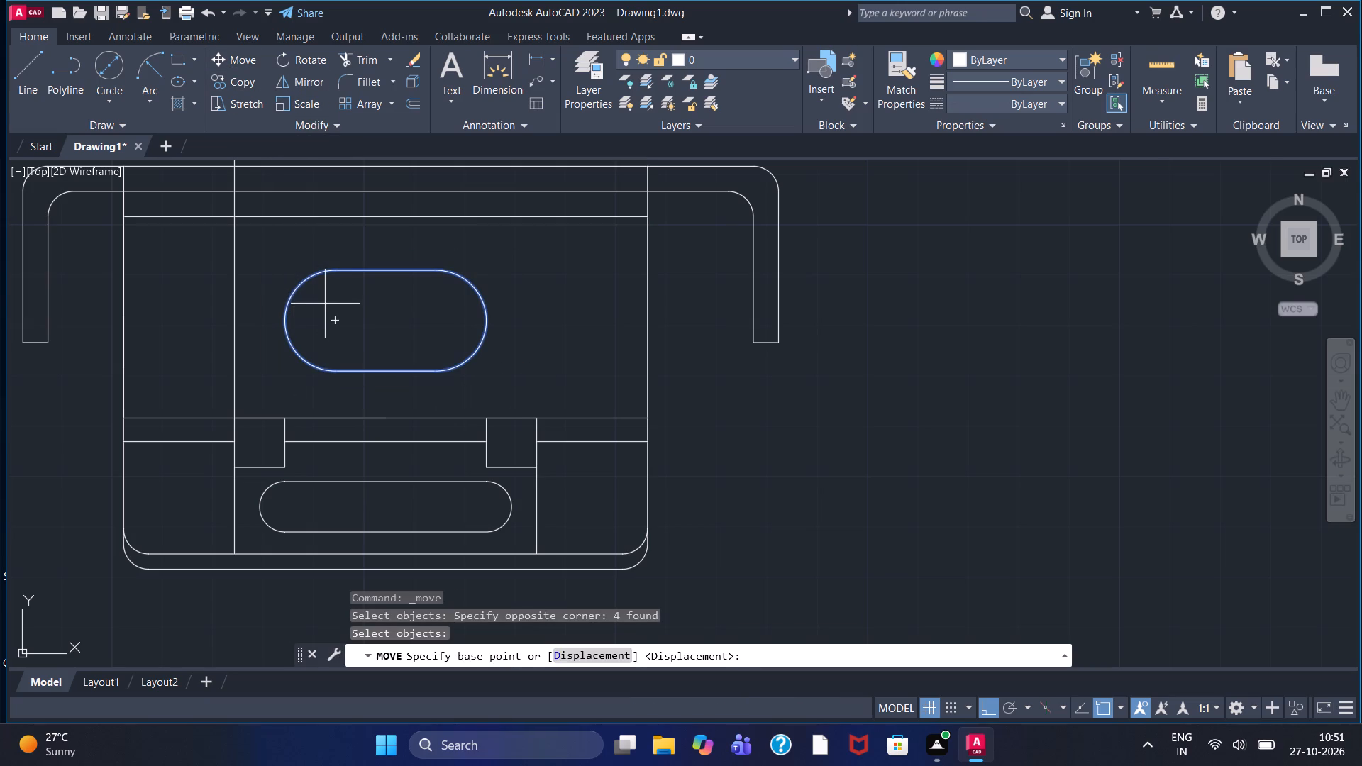
drag(331, 319, 372, 313)
click(372, 313)
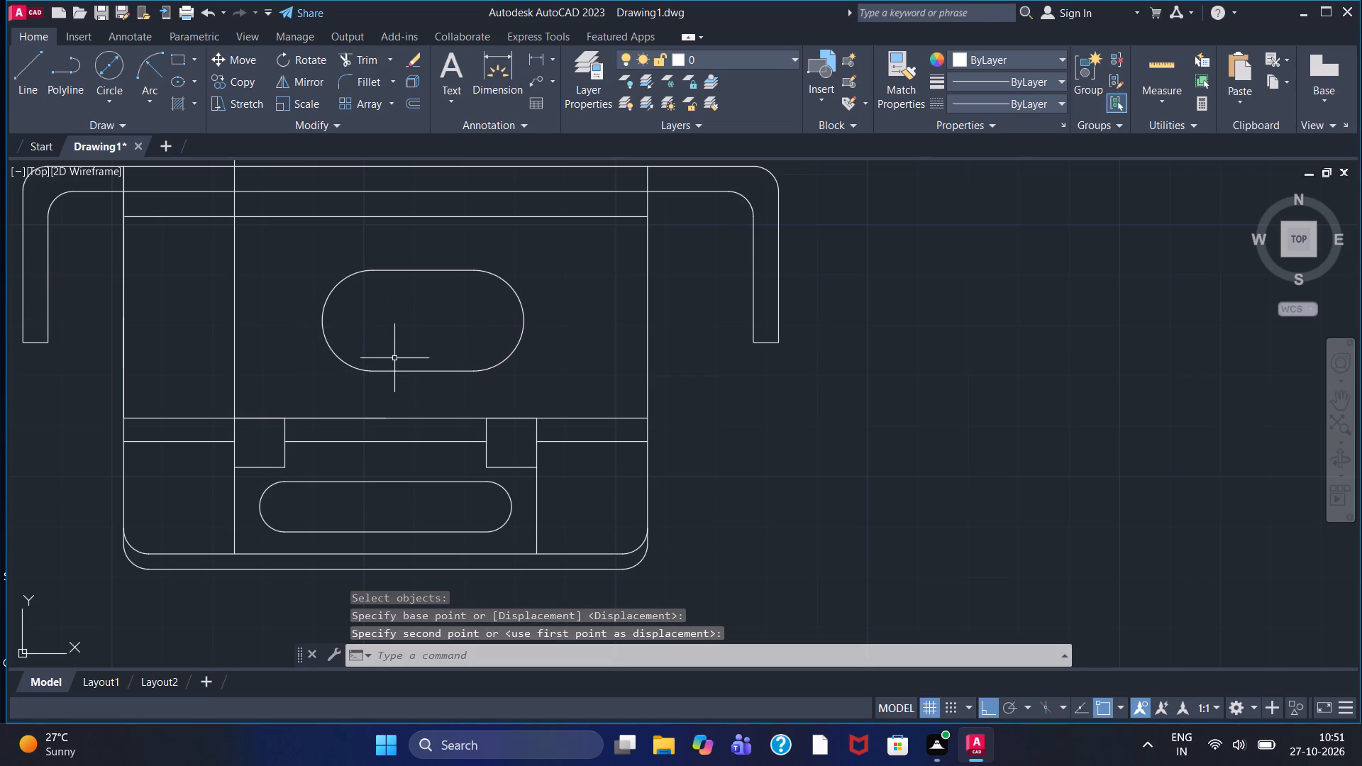
key(Escape)
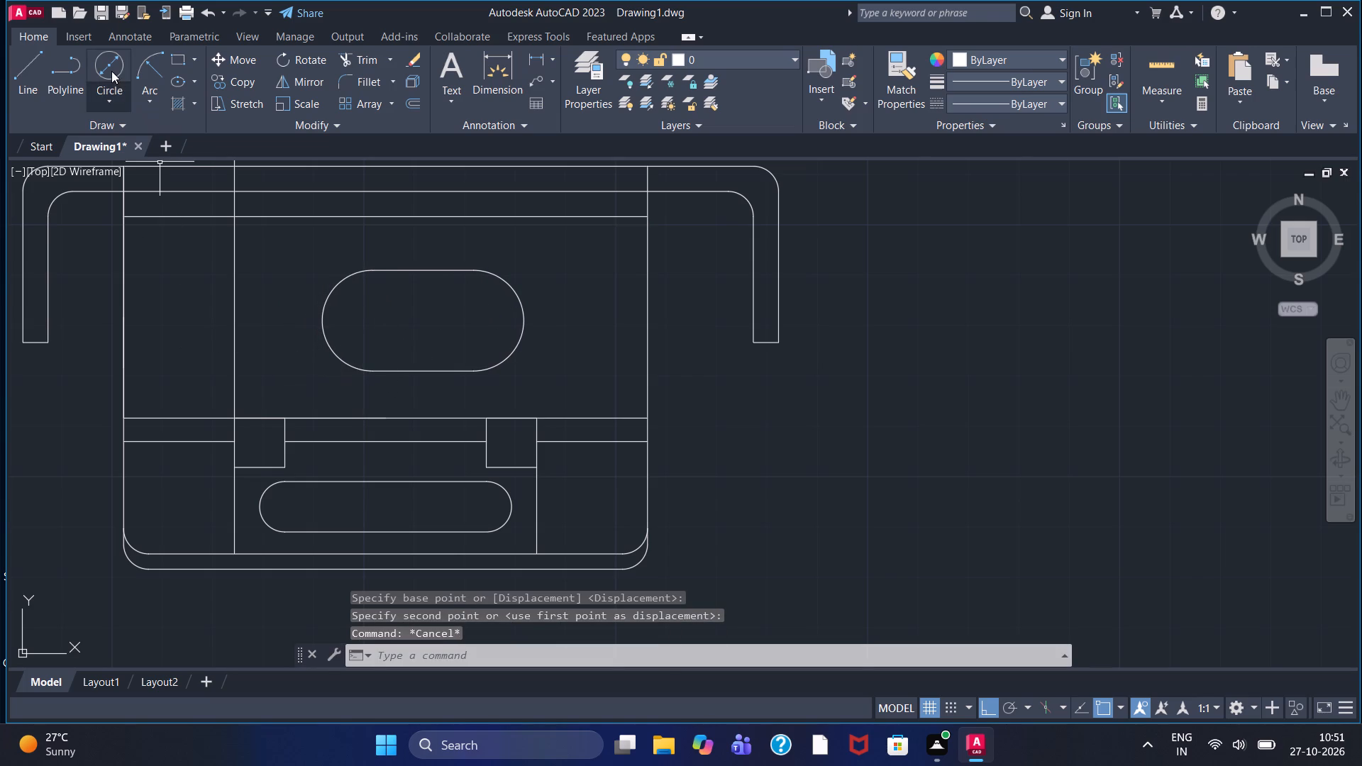
Draw a diameter-10 circle between the long vertical line and the radius-10 slot, level with the slot's upper edge.
click(110, 68)
right_click(110, 68)
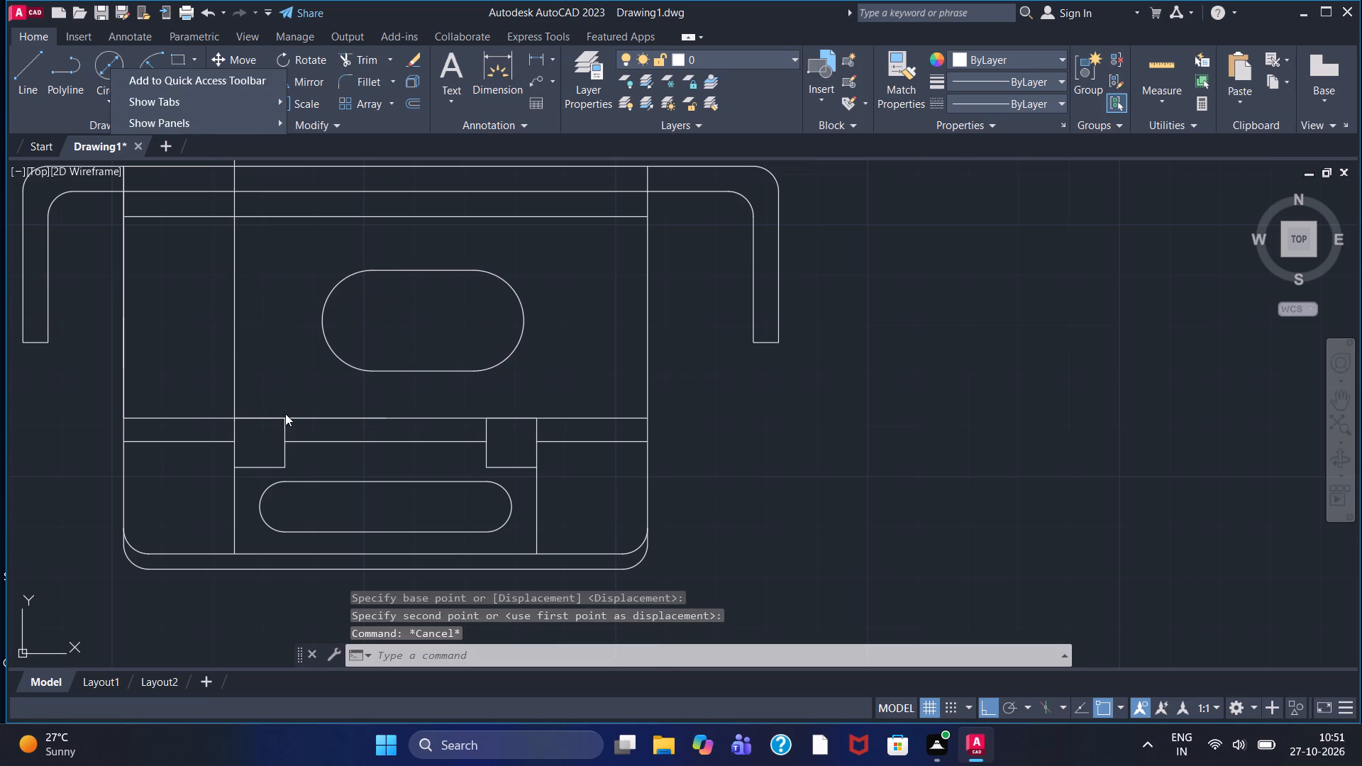
click(104, 62)
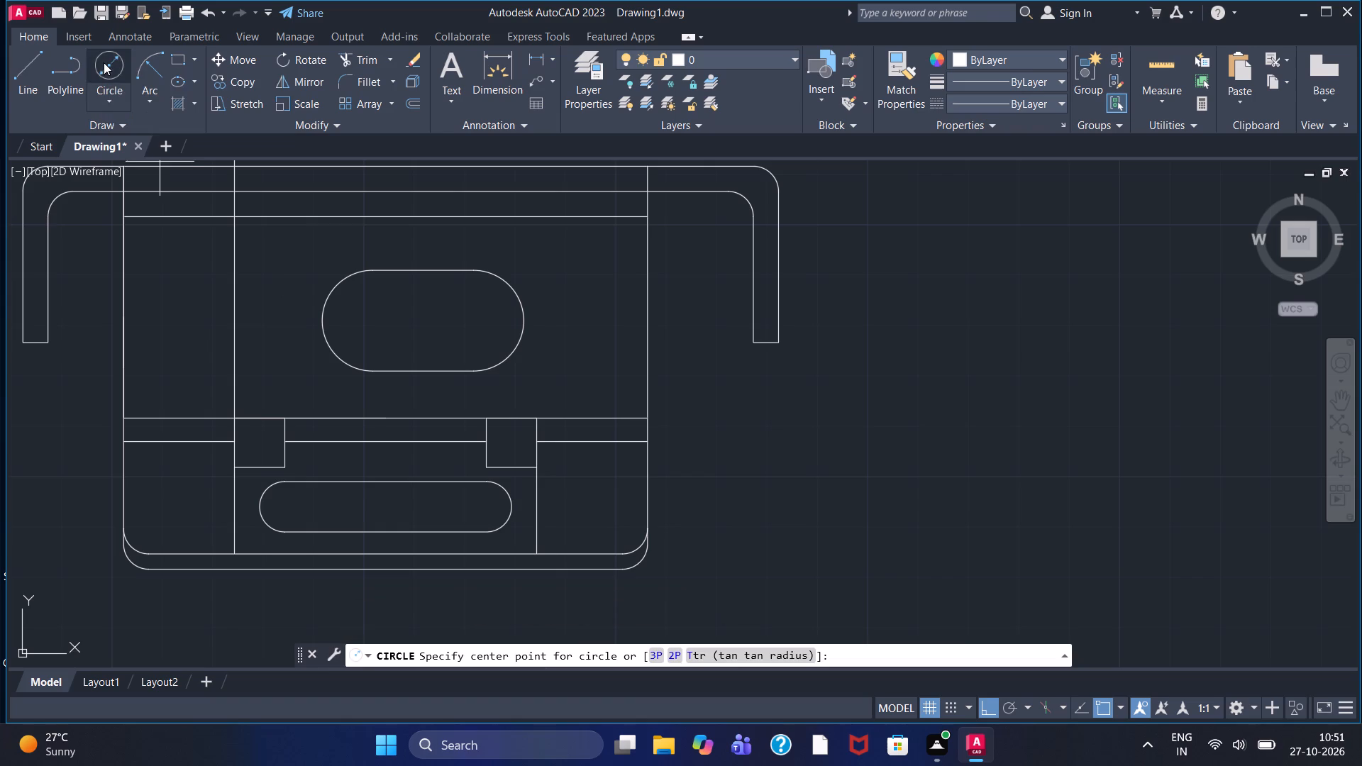
click(278, 272)
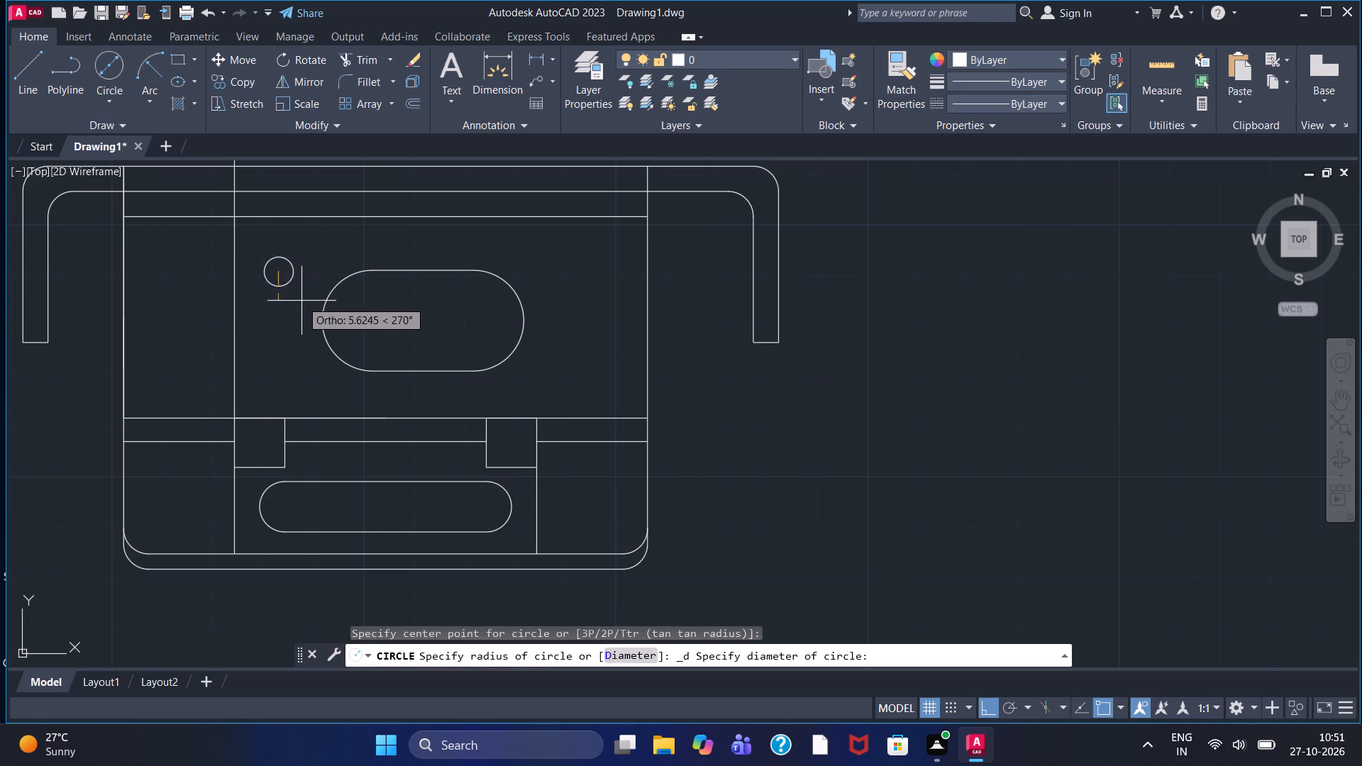
text(10)
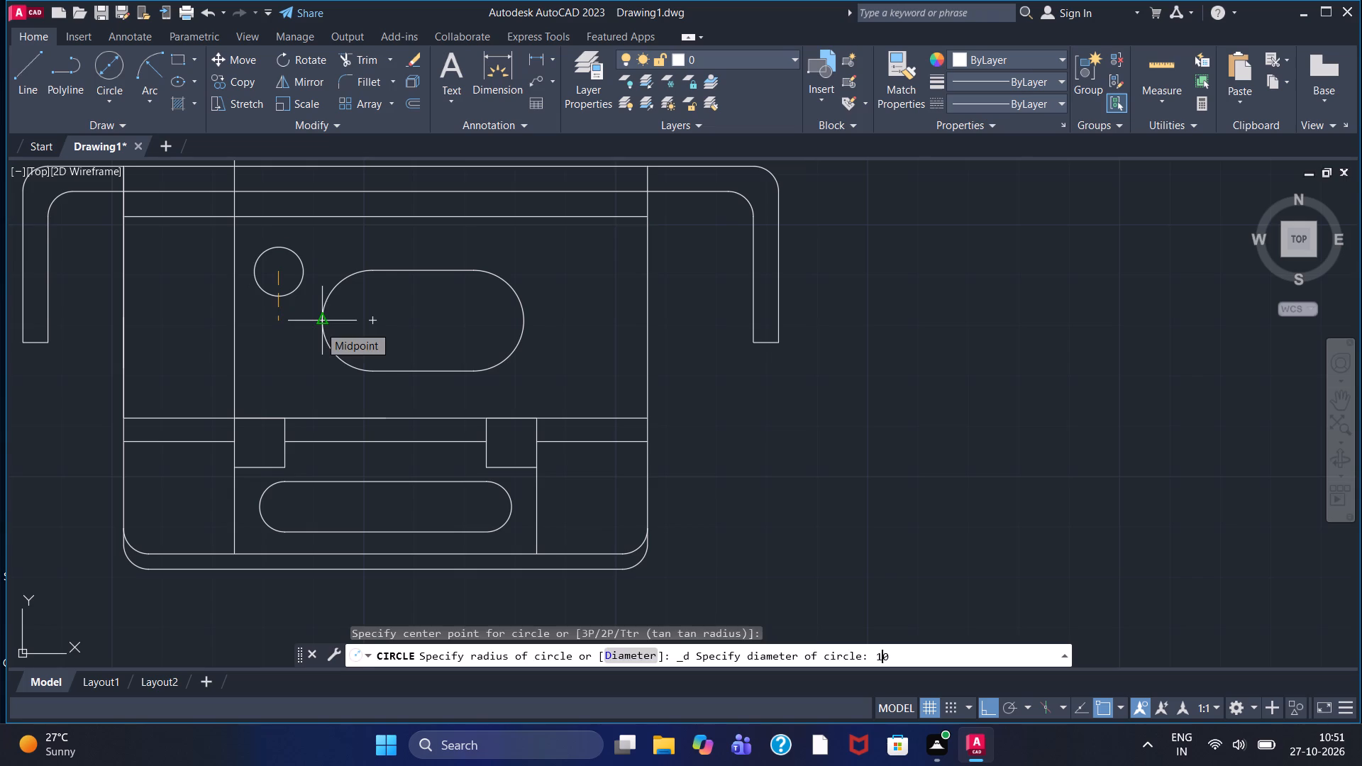
key(Return)
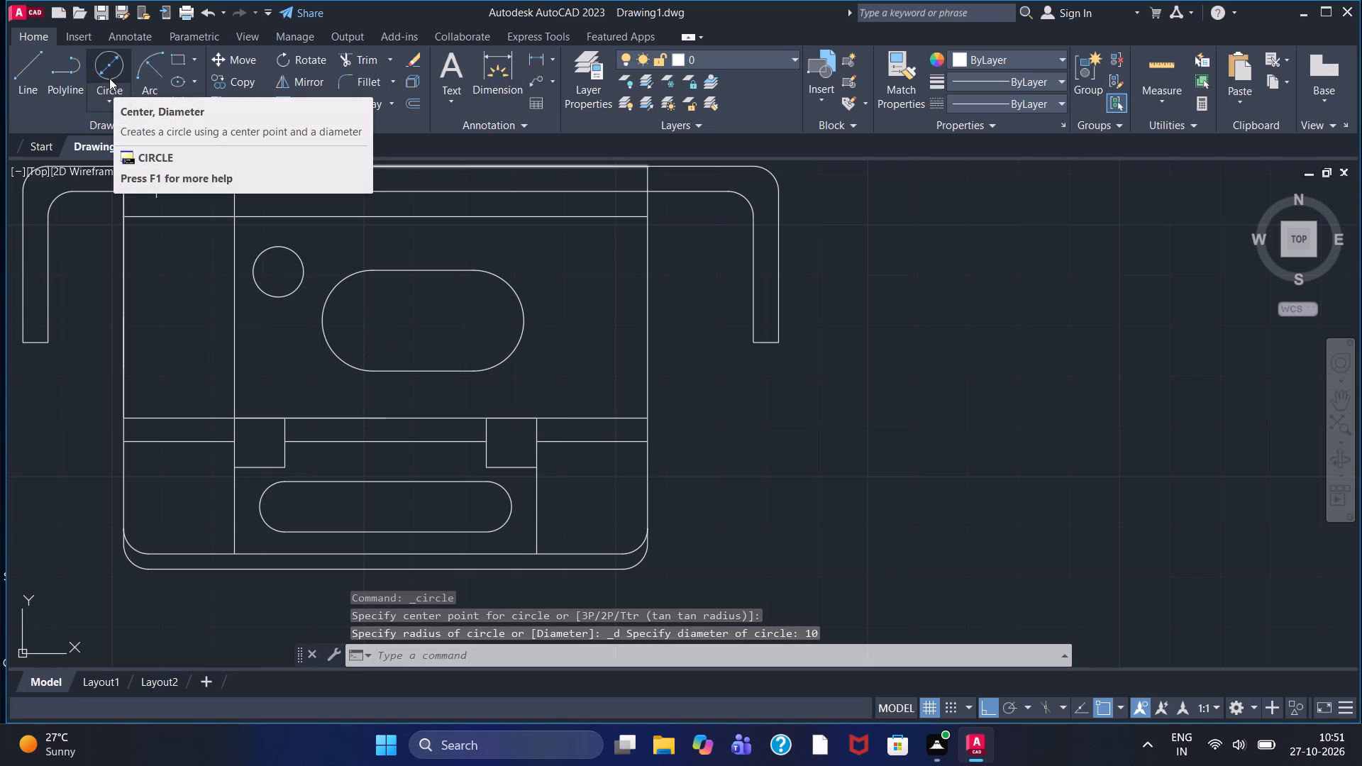
Draw a 16-long construction line straight down from the circle's centre and add a diameter-10 circle at its lower end.
click(36, 68)
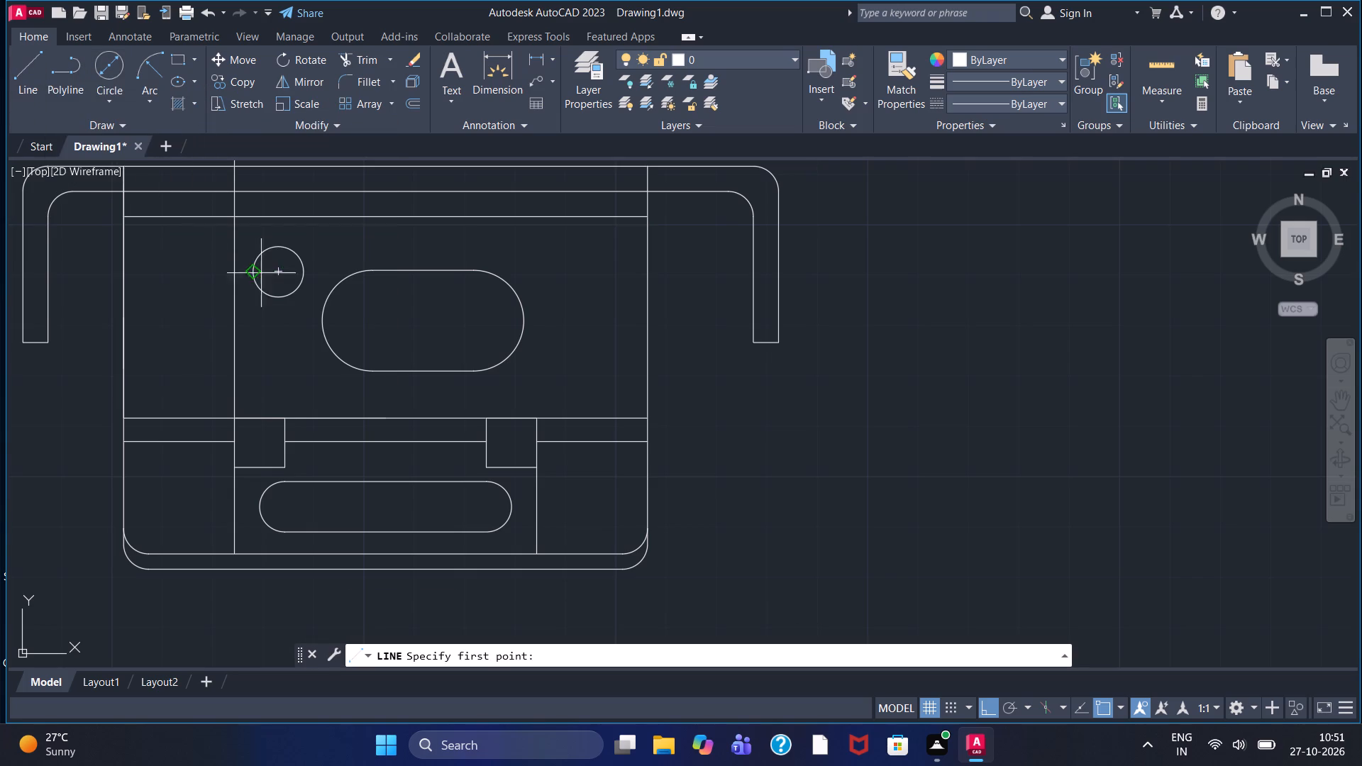
click(280, 269)
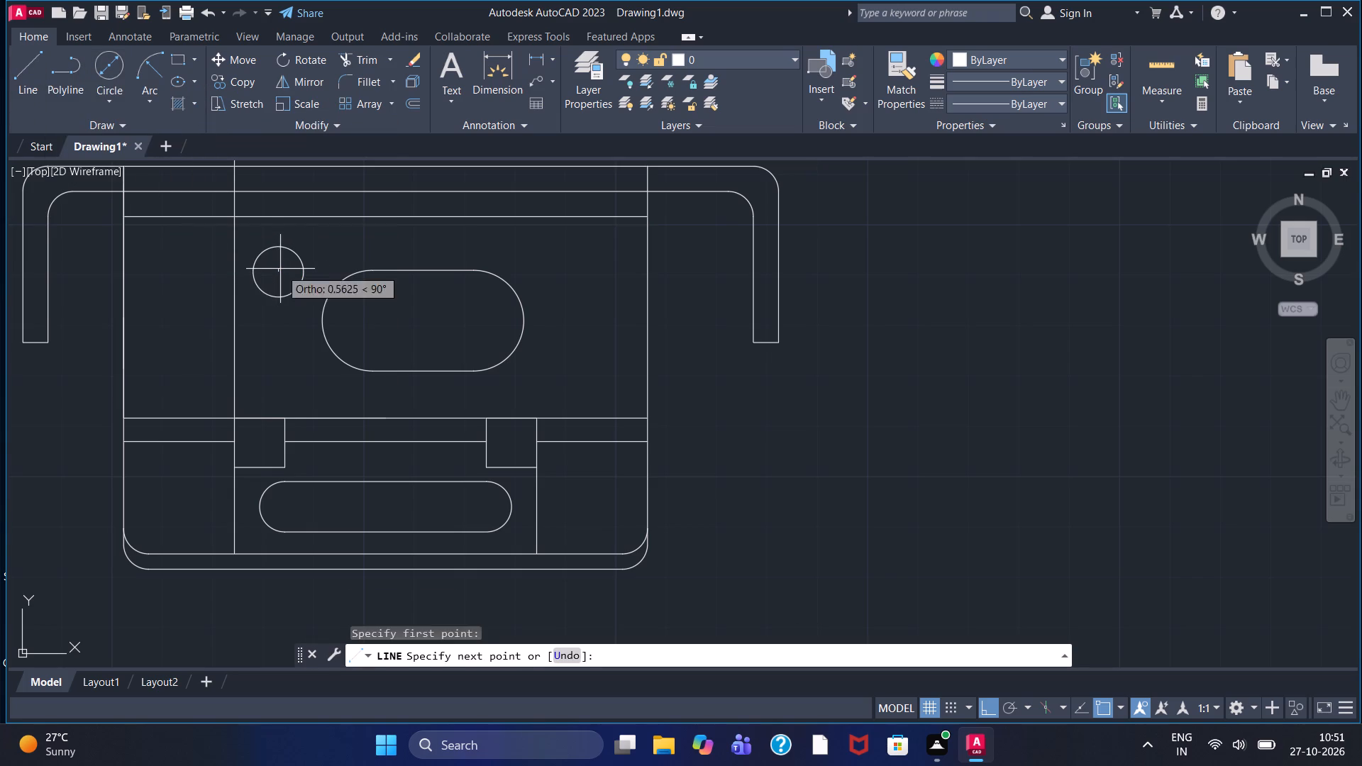
text(16)
key(Return)
right_click(299, 348)
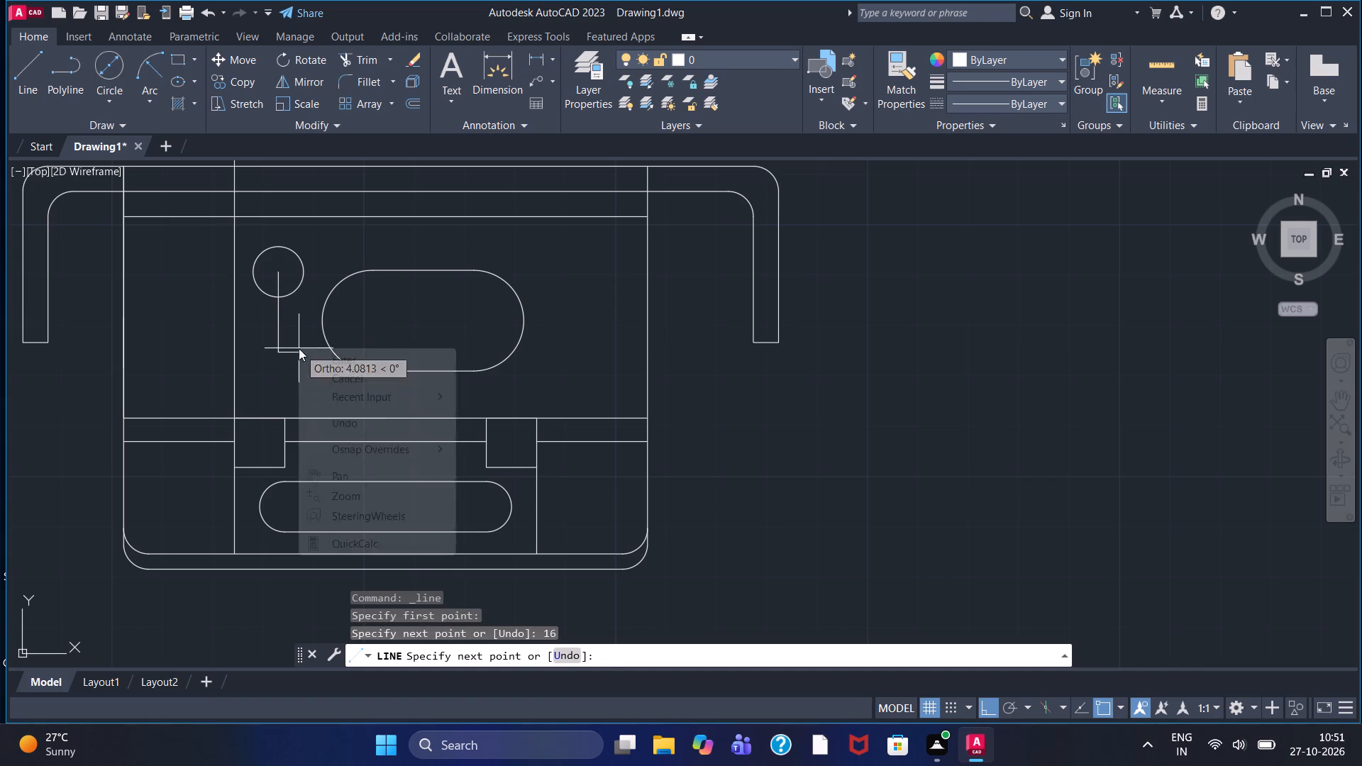
click(333, 356)
click(104, 74)
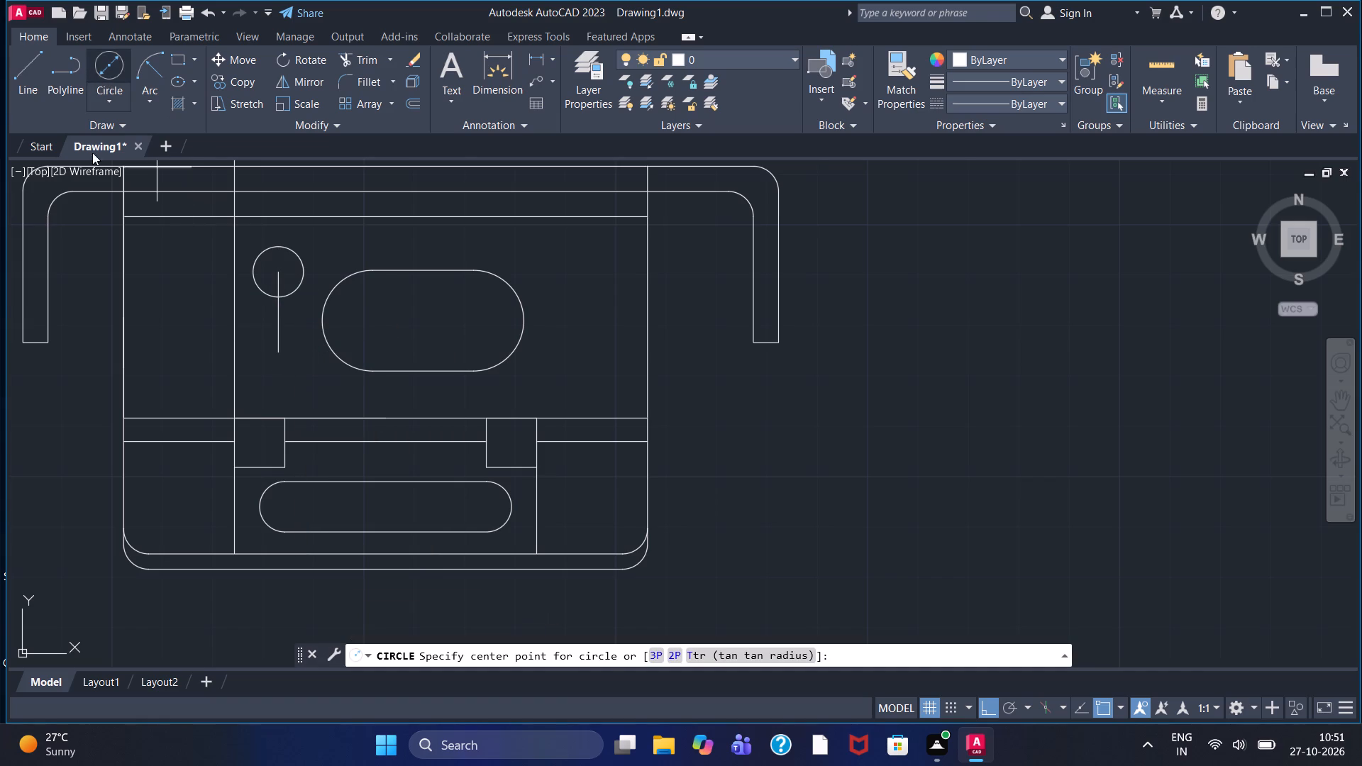
click(282, 352)
text(10)
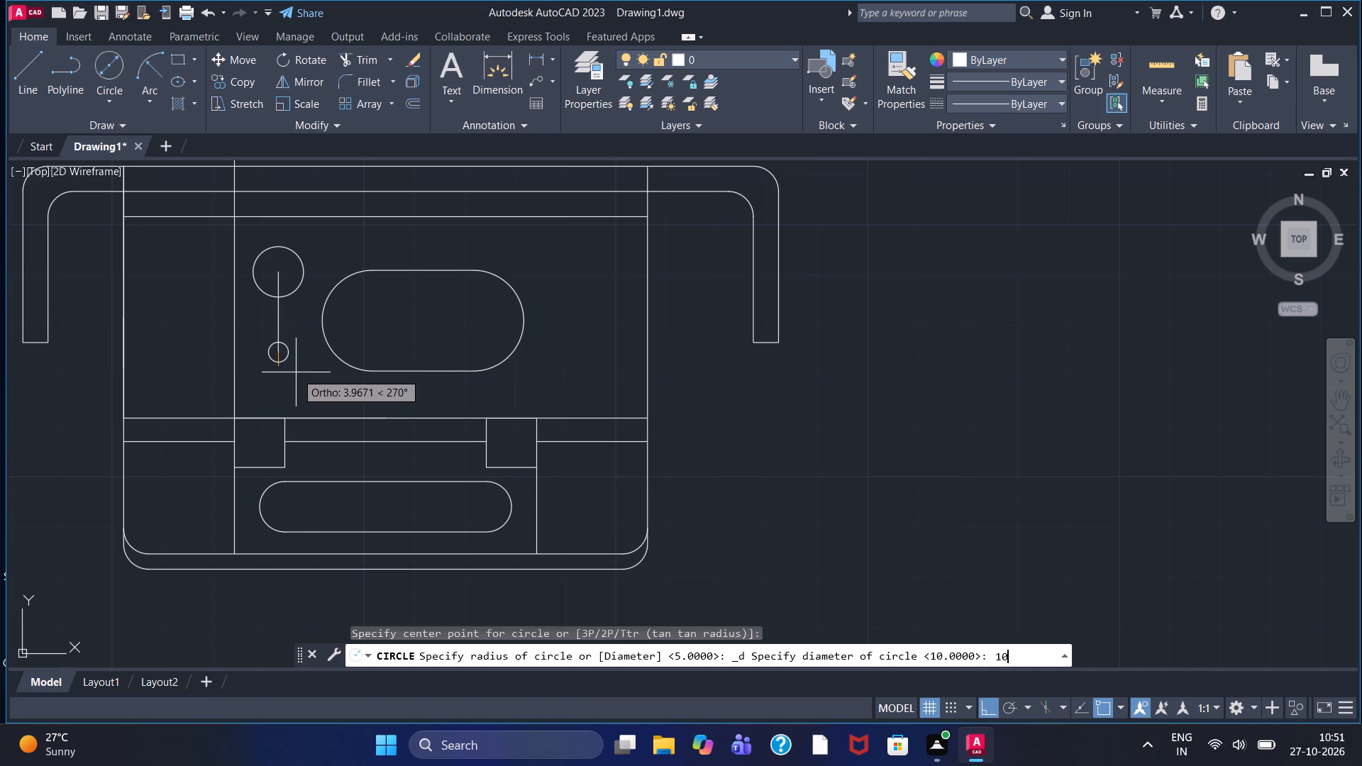
key(Return)
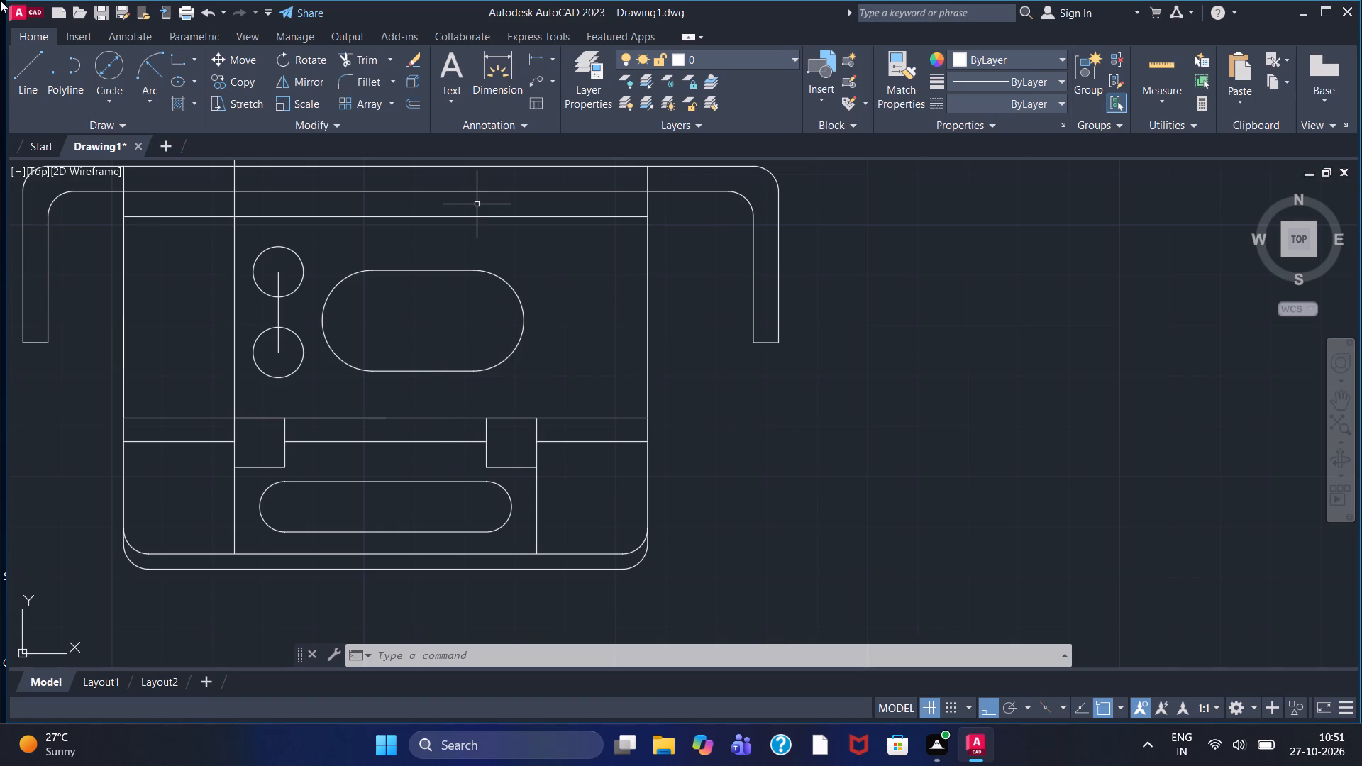
Draw a 60-long horizontal construction line rightward from the upper circle's centre and add a diameter-10 circle at its far end.
click(36, 66)
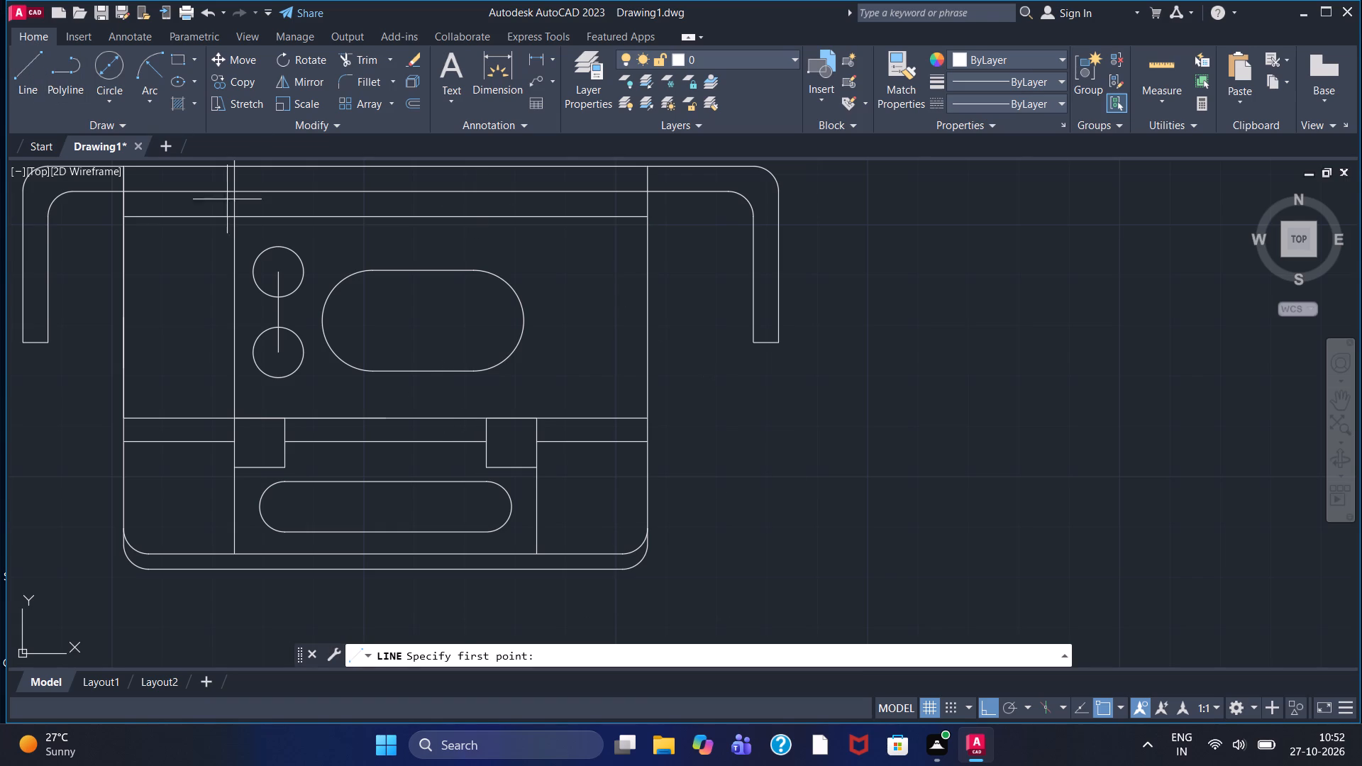
click(279, 272)
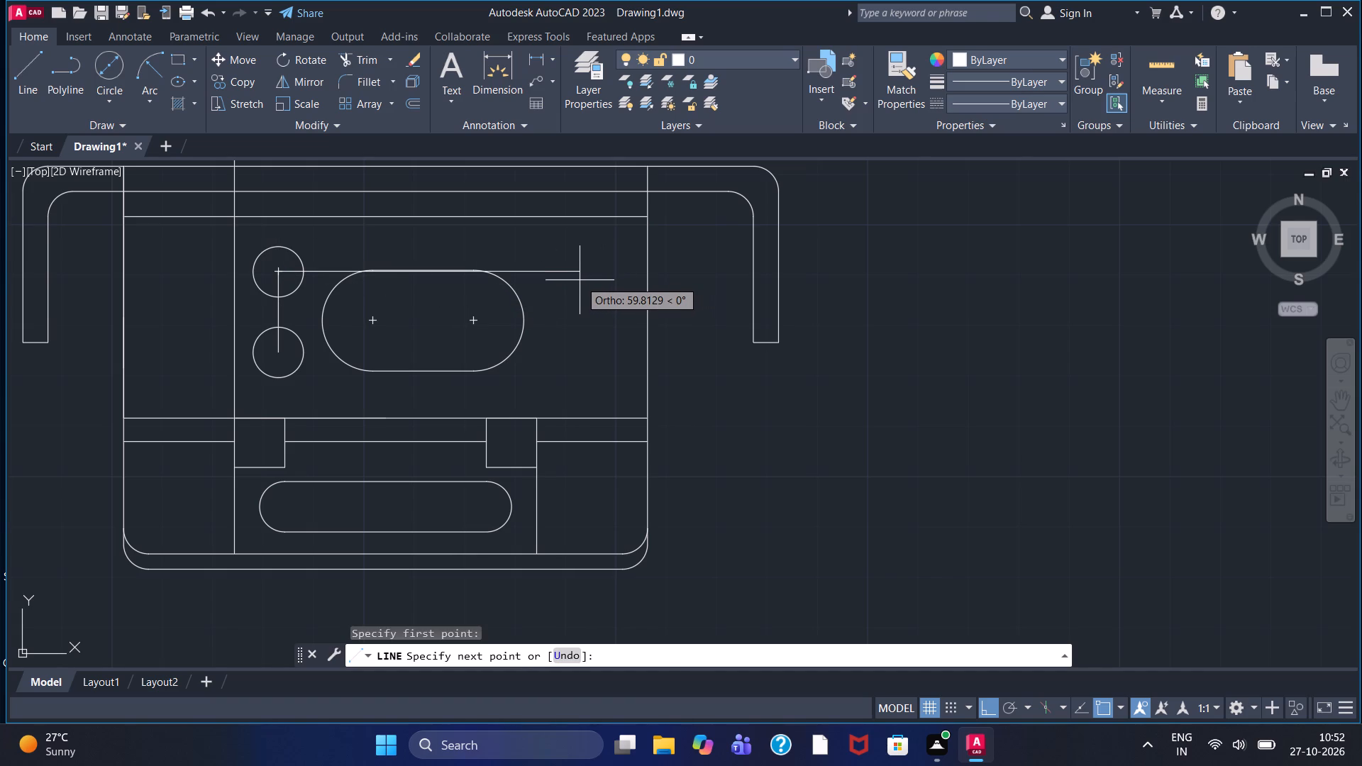
key(6)
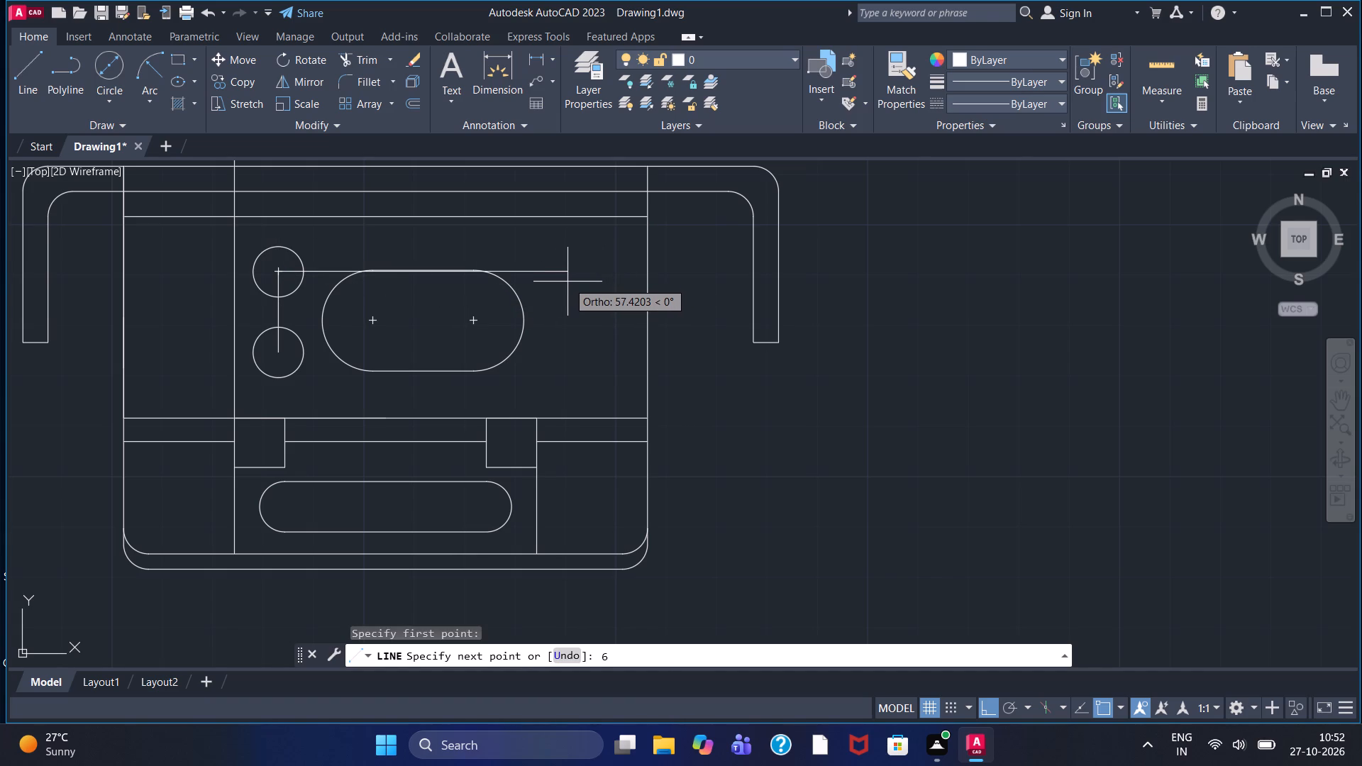
key(0)
key(Return)
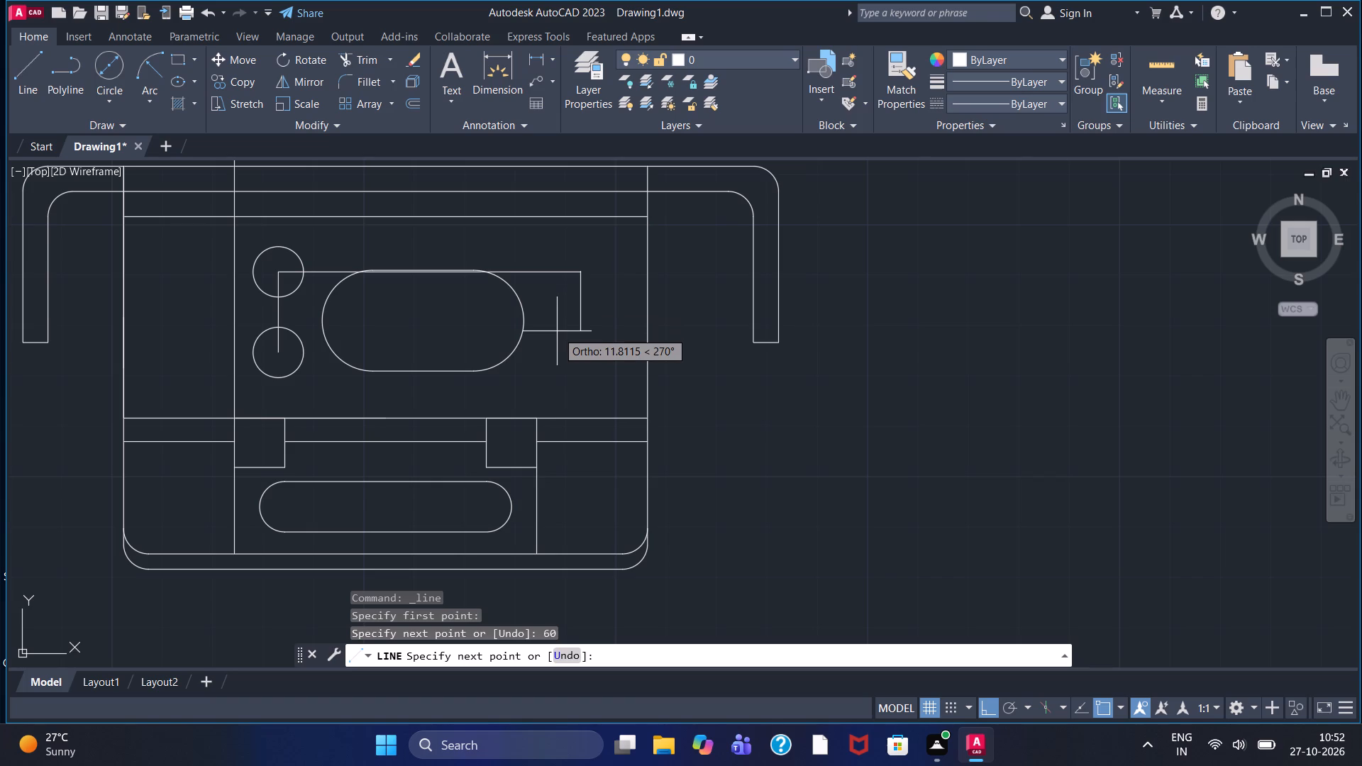
key(Escape)
click(106, 69)
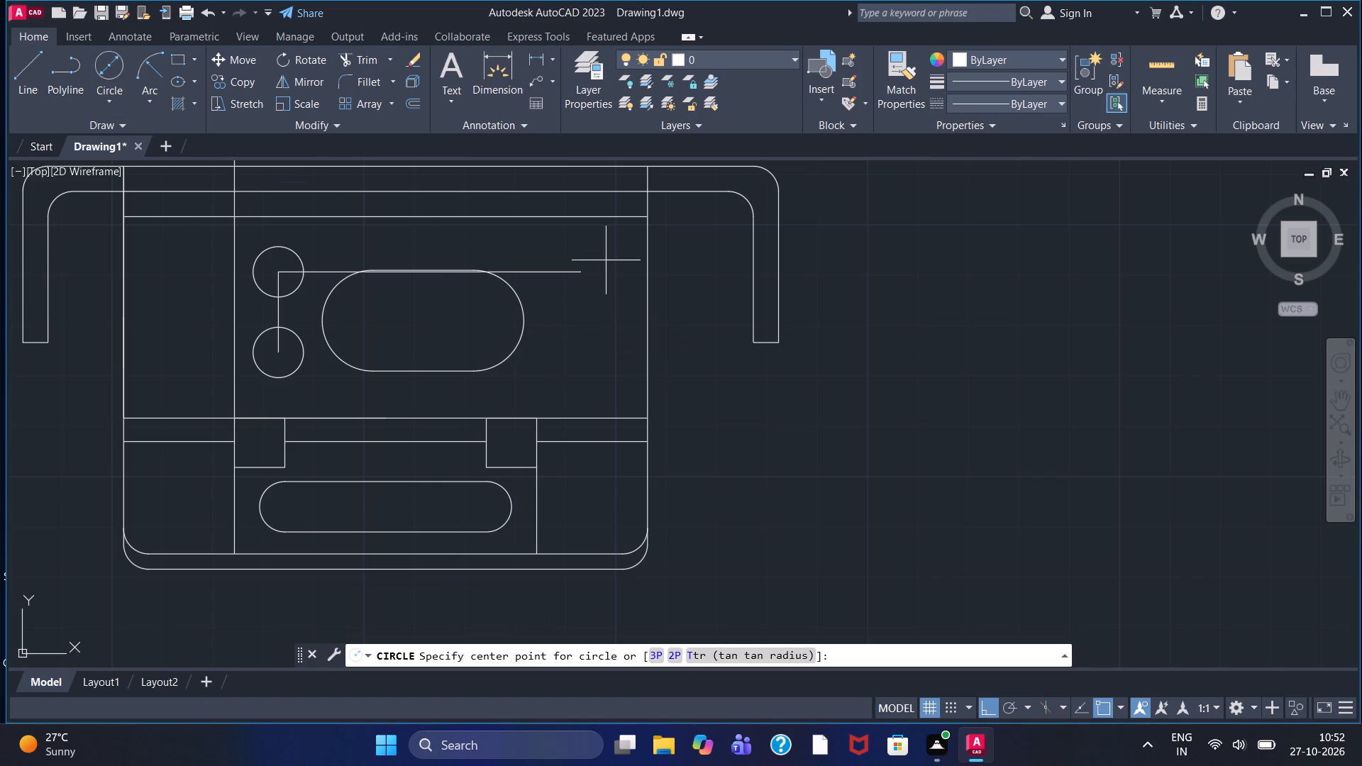
click(580, 277)
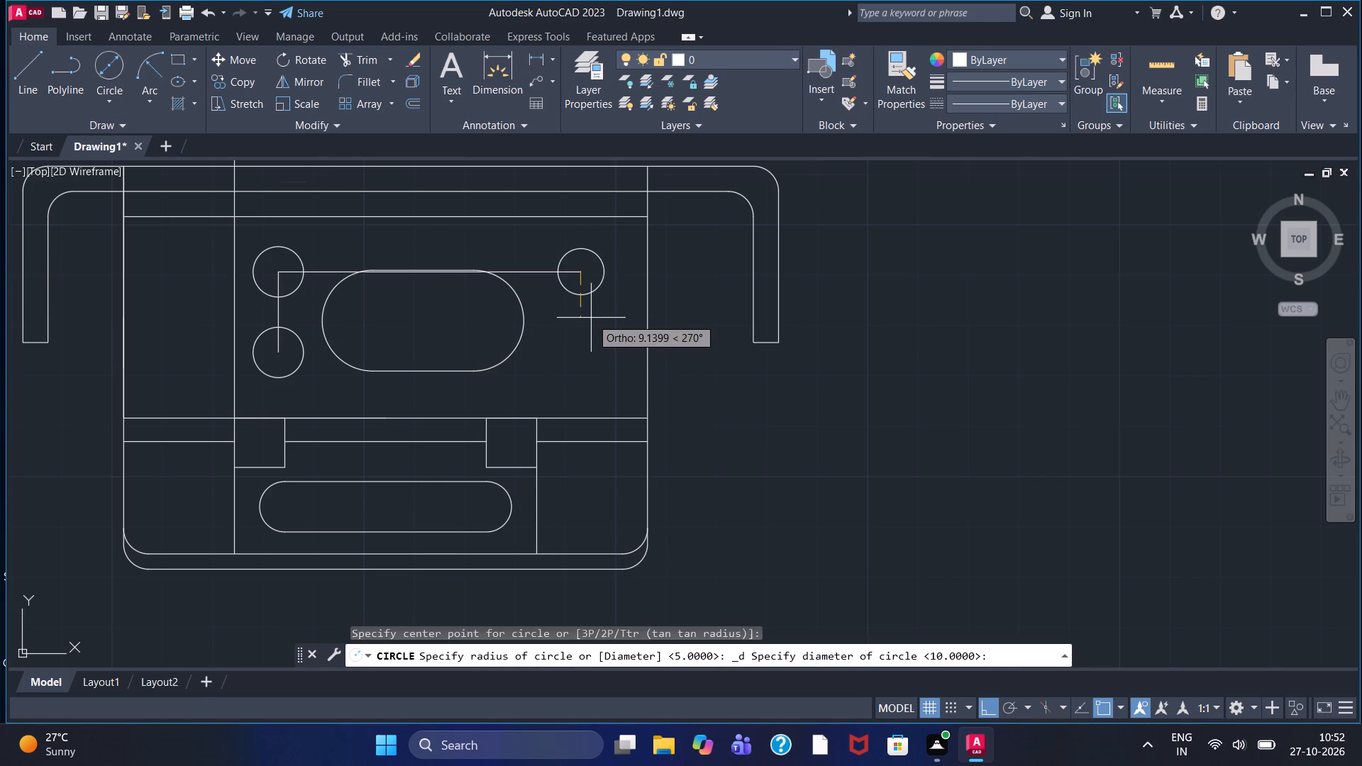
key(1)
key(0)
key(Return)
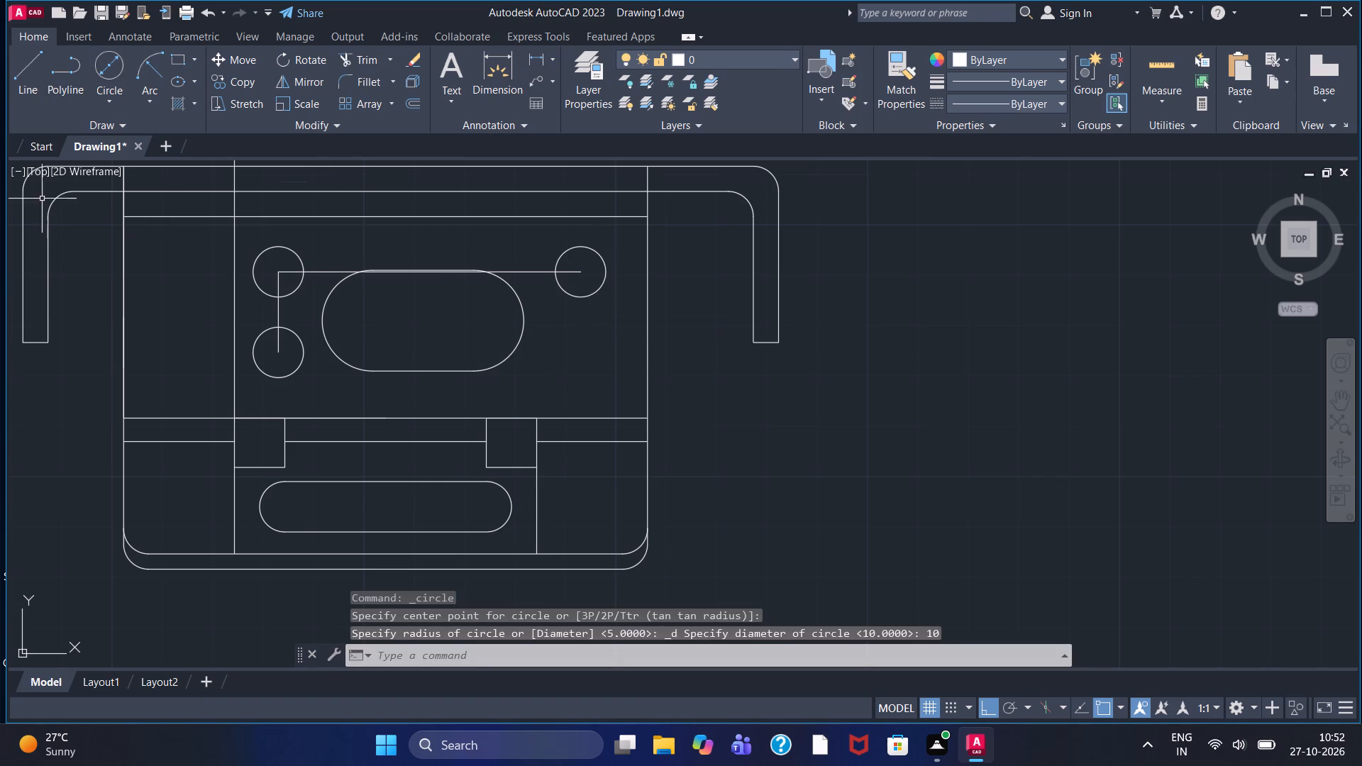
Draw a 16-long construction line down from the upper right circle's centre and add a diameter-10 circle at its lower end.
click(32, 68)
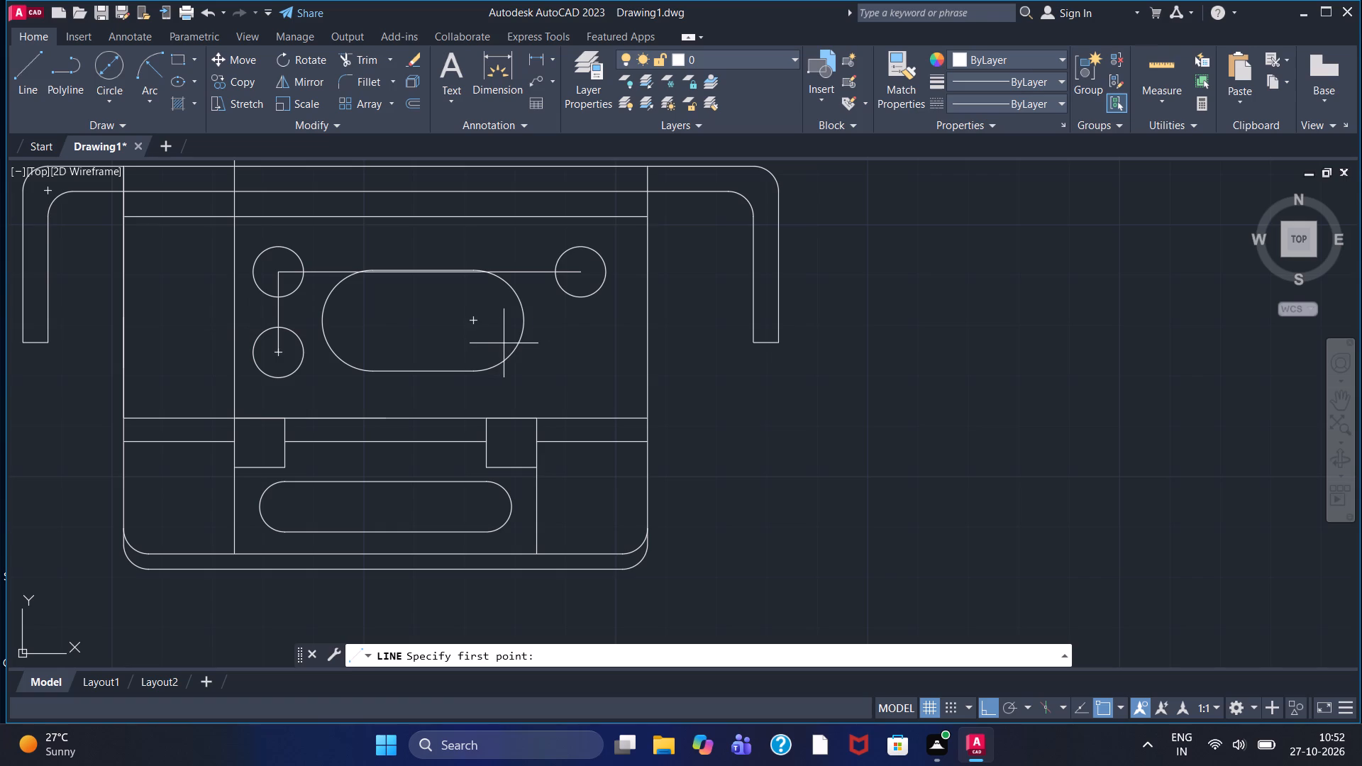
click(580, 272)
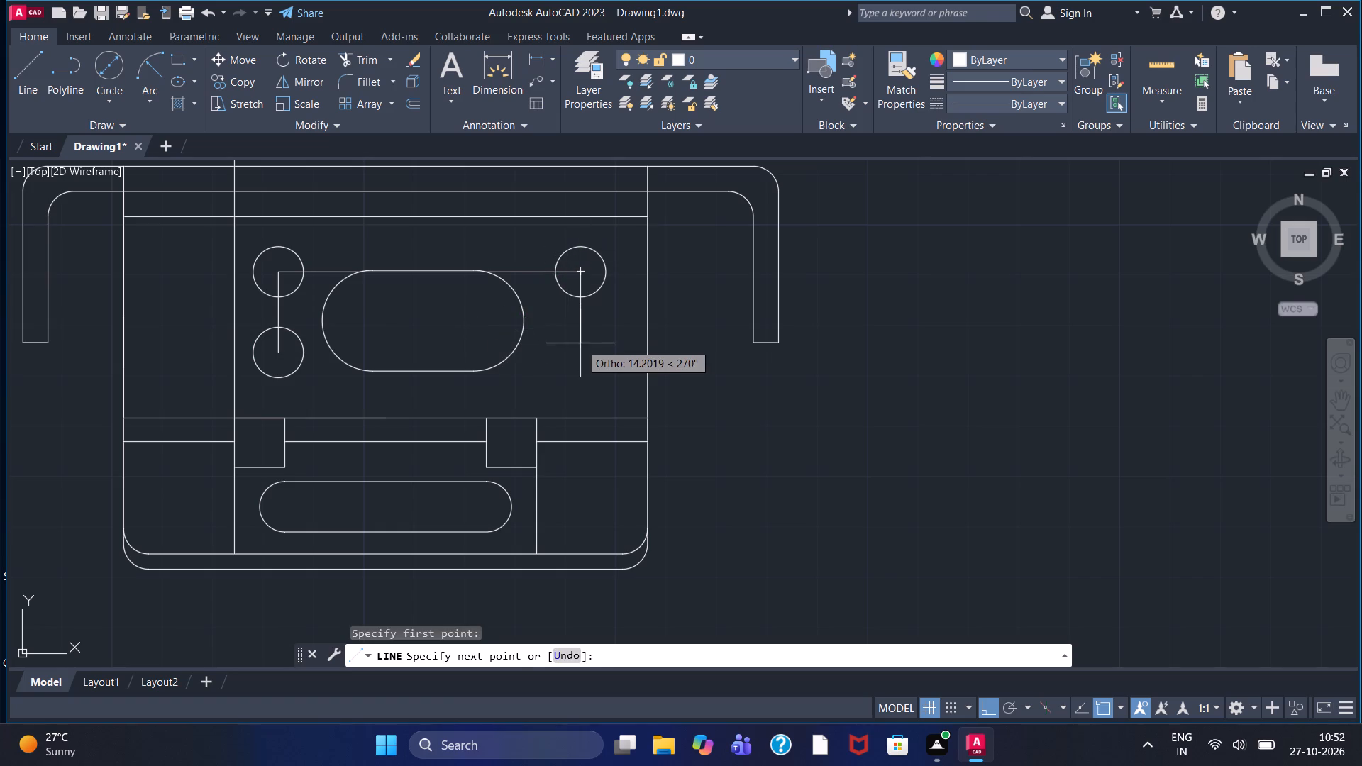
text(16)
key(Return)
key(Escape)
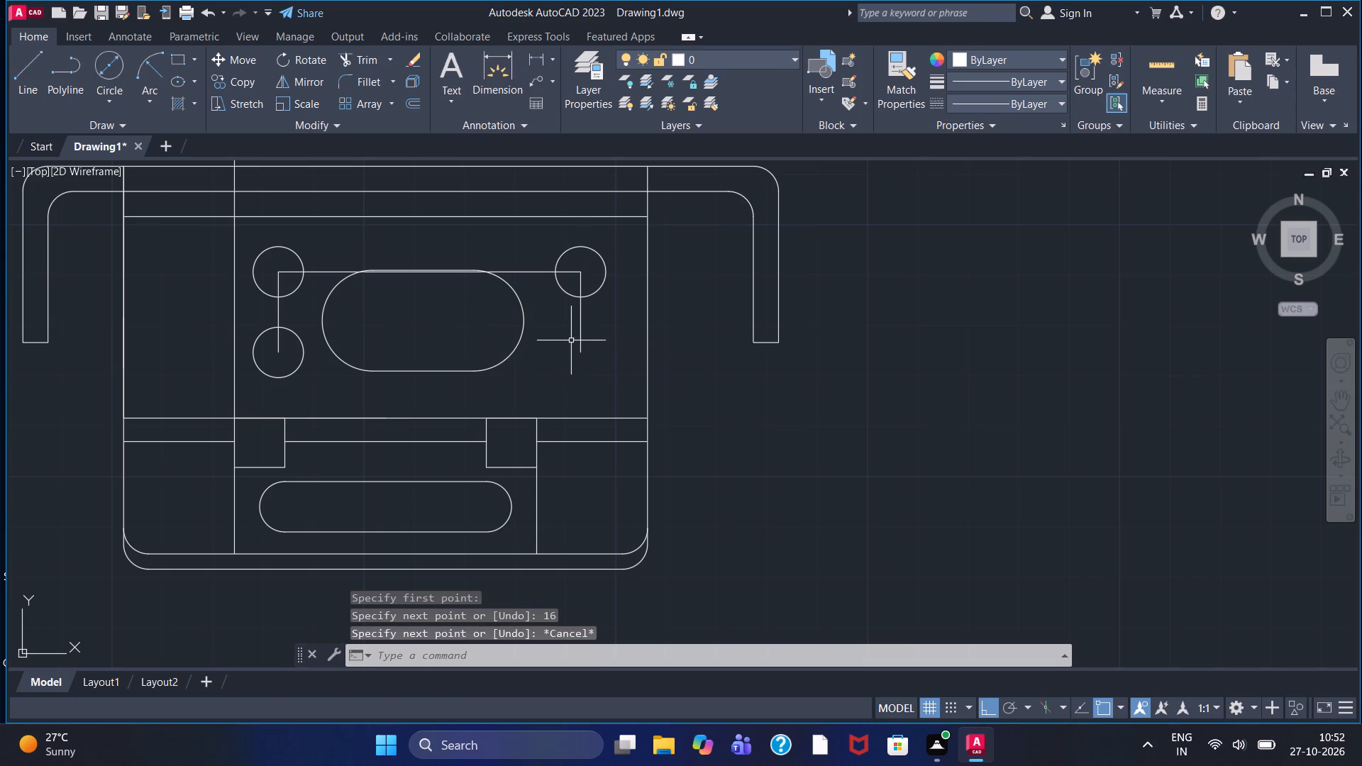
click(114, 76)
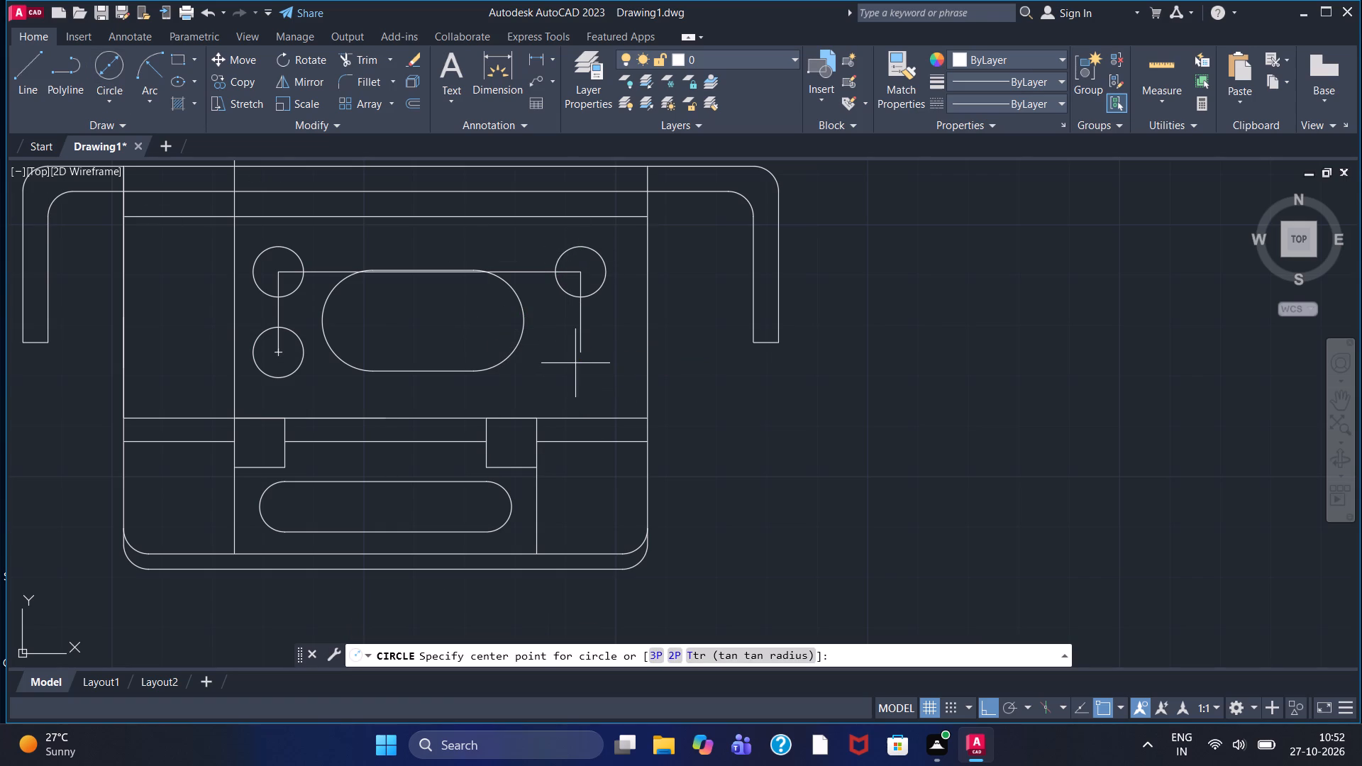
click(582, 354)
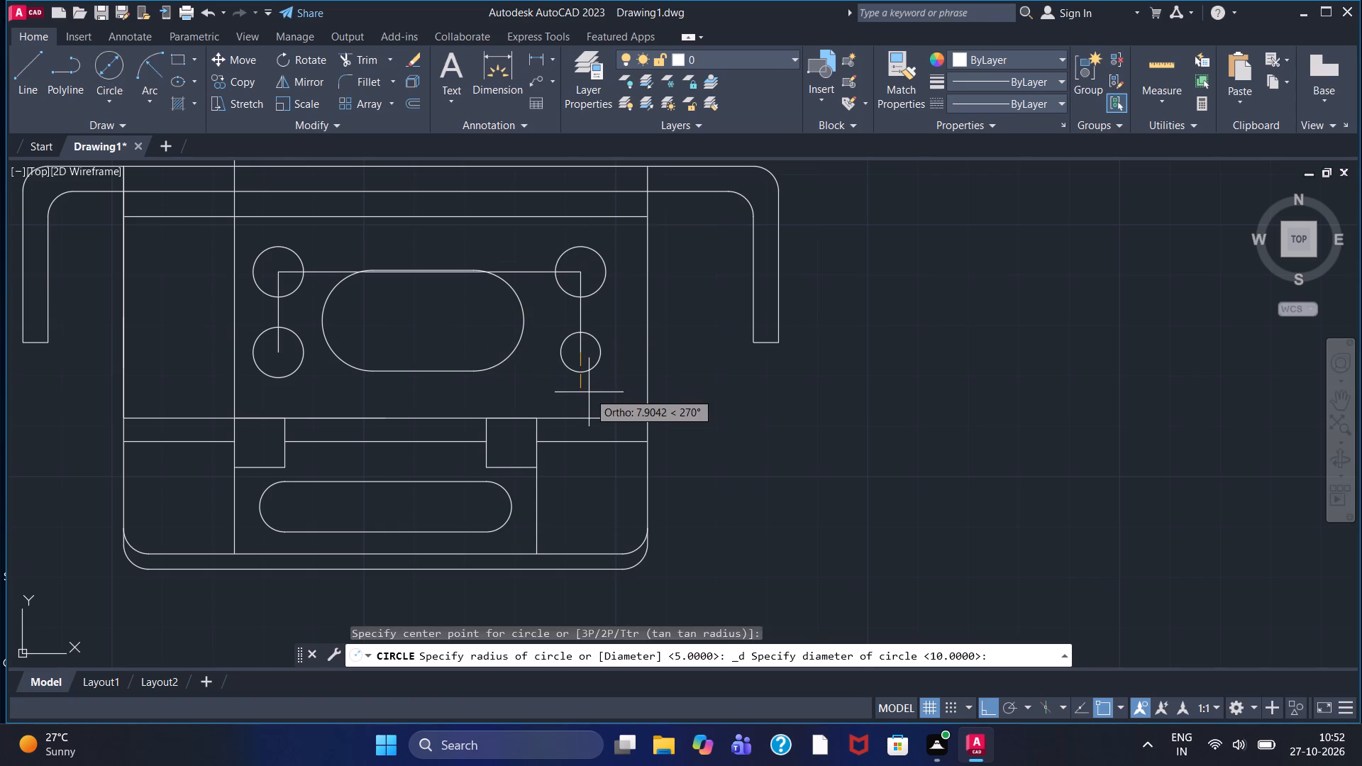
text(10)
key(Return)
key(Escape)
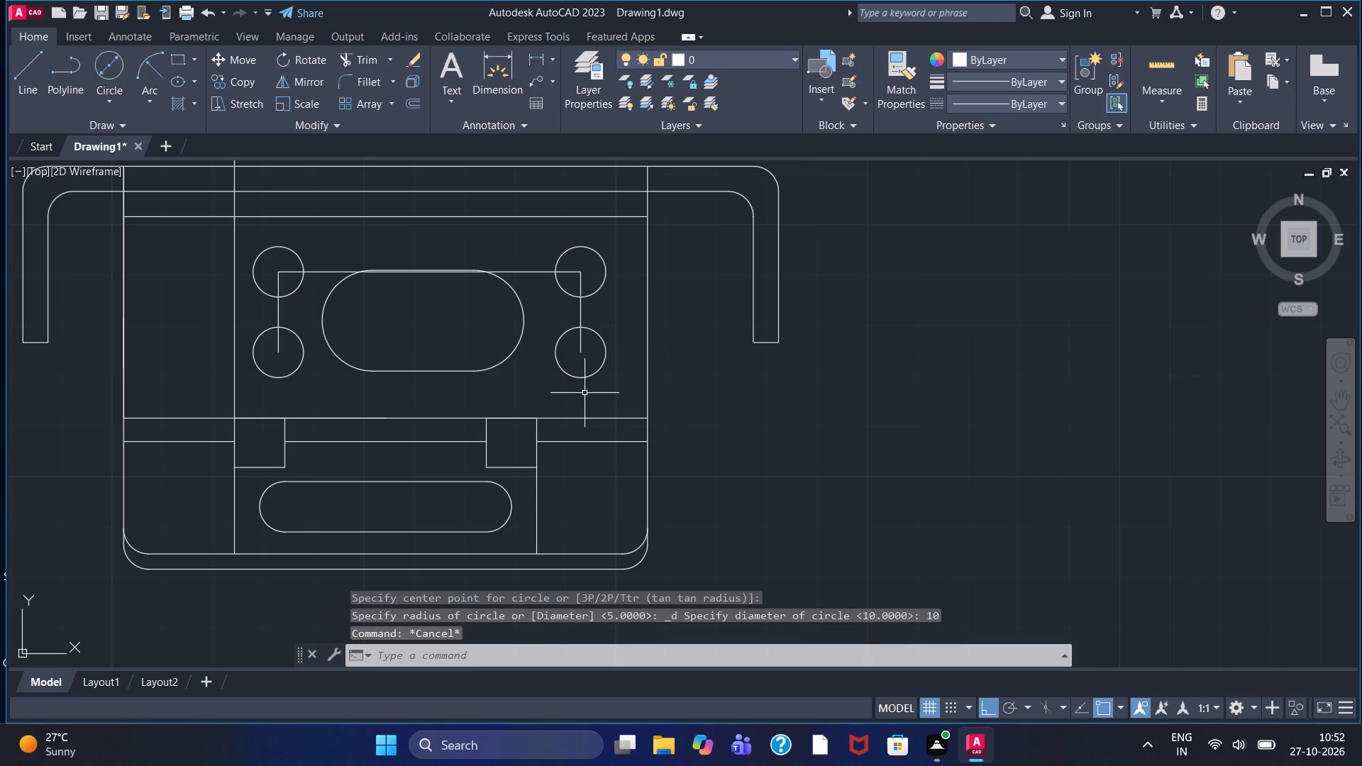
Delete the three construction lines connecting the centres of the four diameter-10 circles.
click(328, 272)
key(Delete)
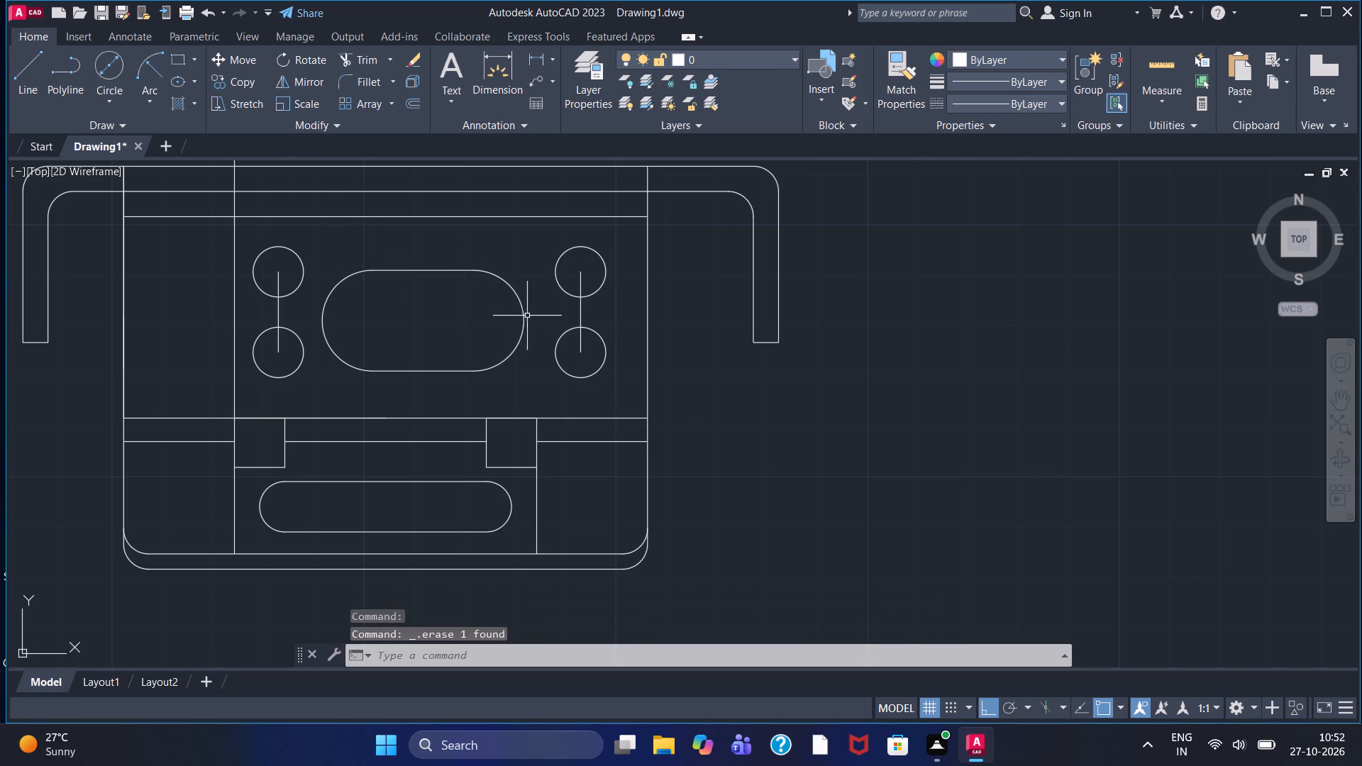
click(581, 308)
key(Delete)
click(279, 311)
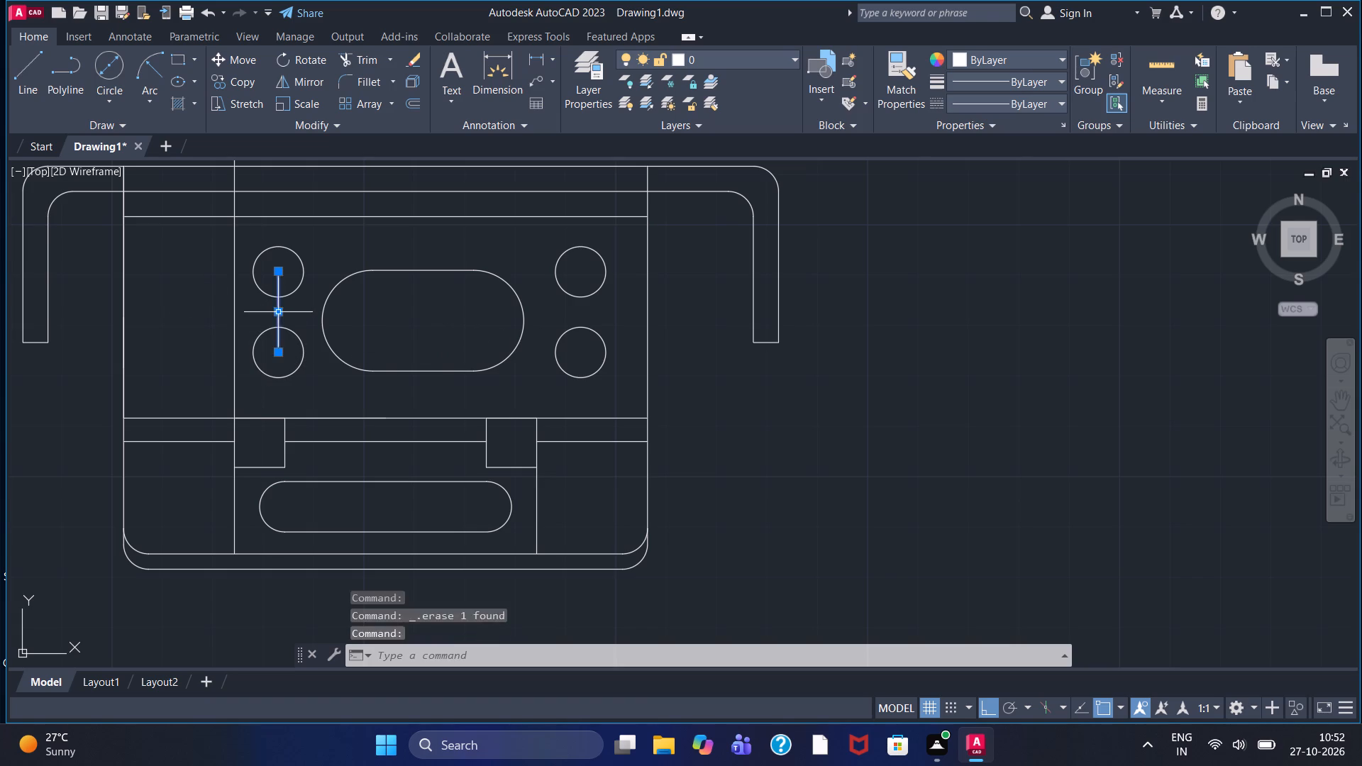
key(Delete)
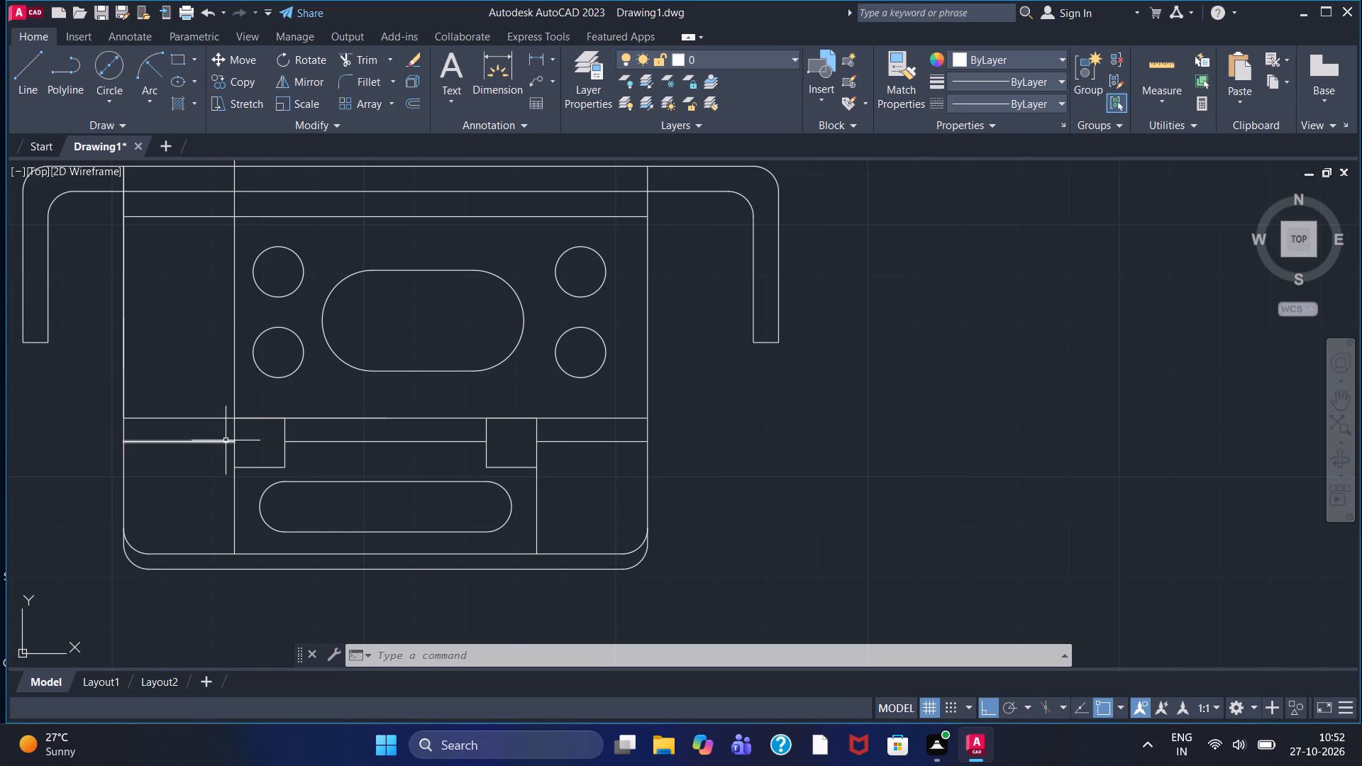
Delete the long vertical line beside the left pair of circles and the loose horizontal line above the top bracket.
click(228, 327)
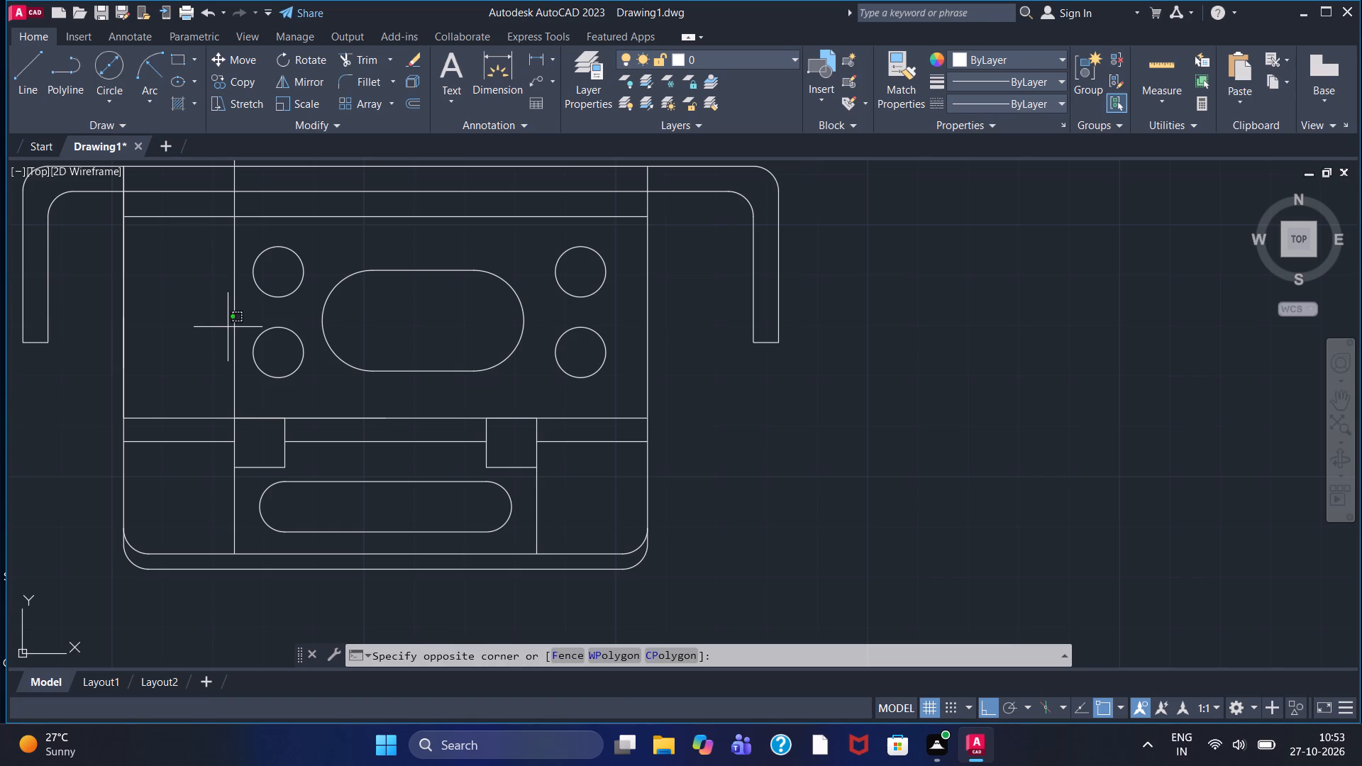
key(Escape)
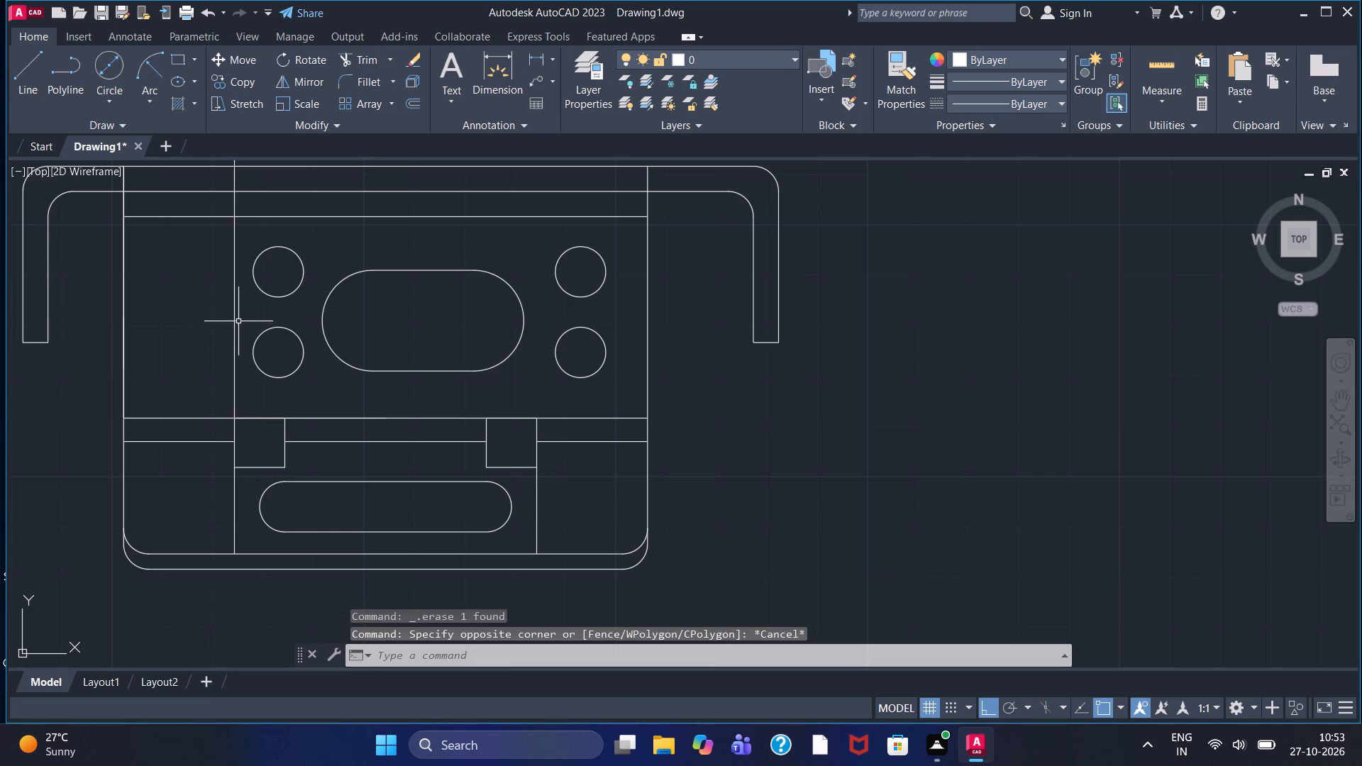
click(234, 321)
key(Delete)
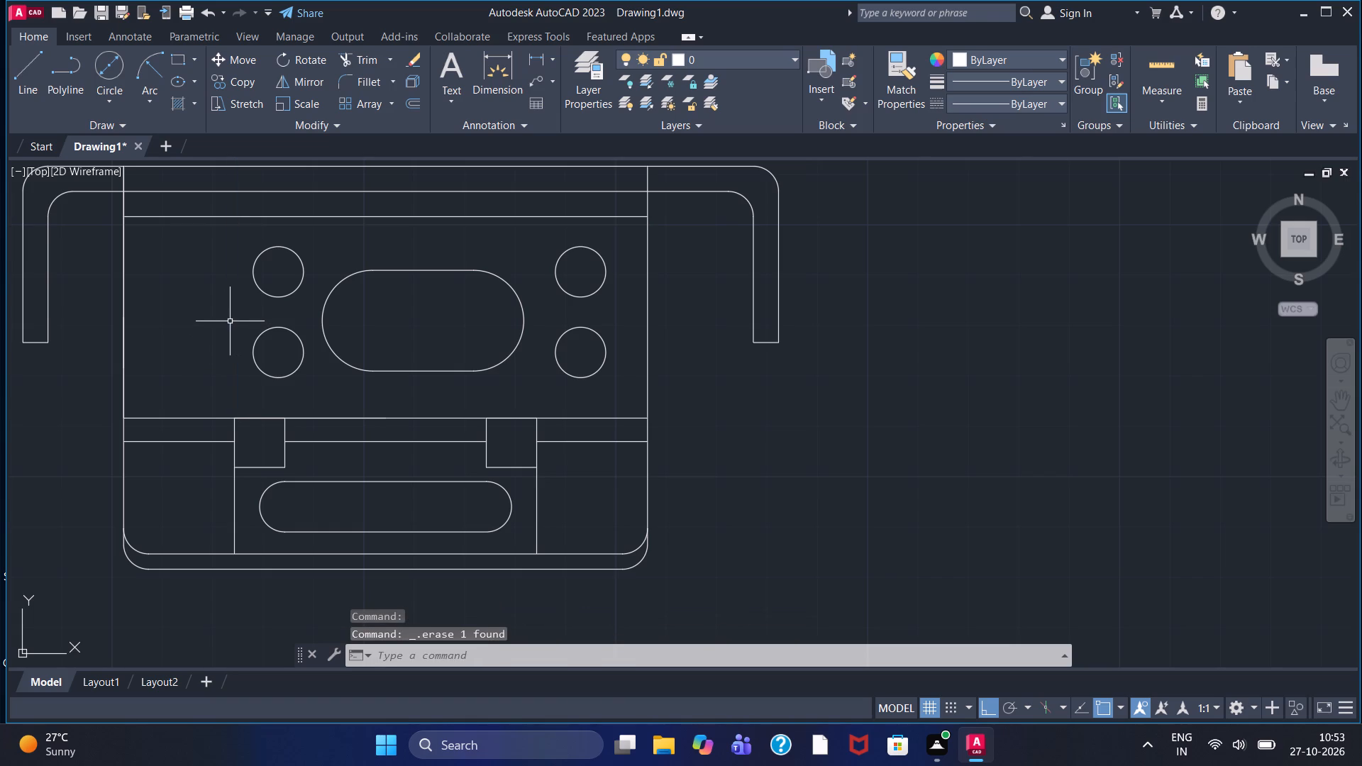
scroll(279, 354, down, 1)
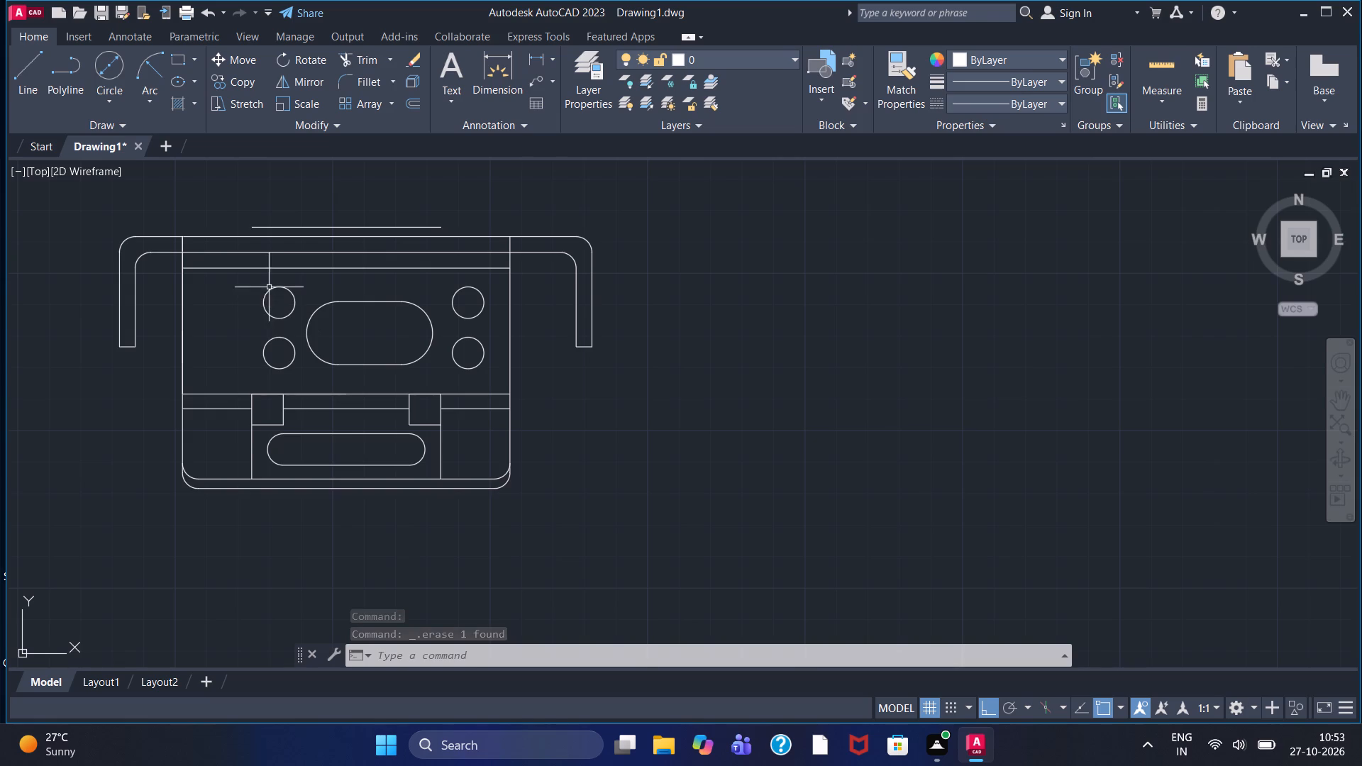
click(321, 226)
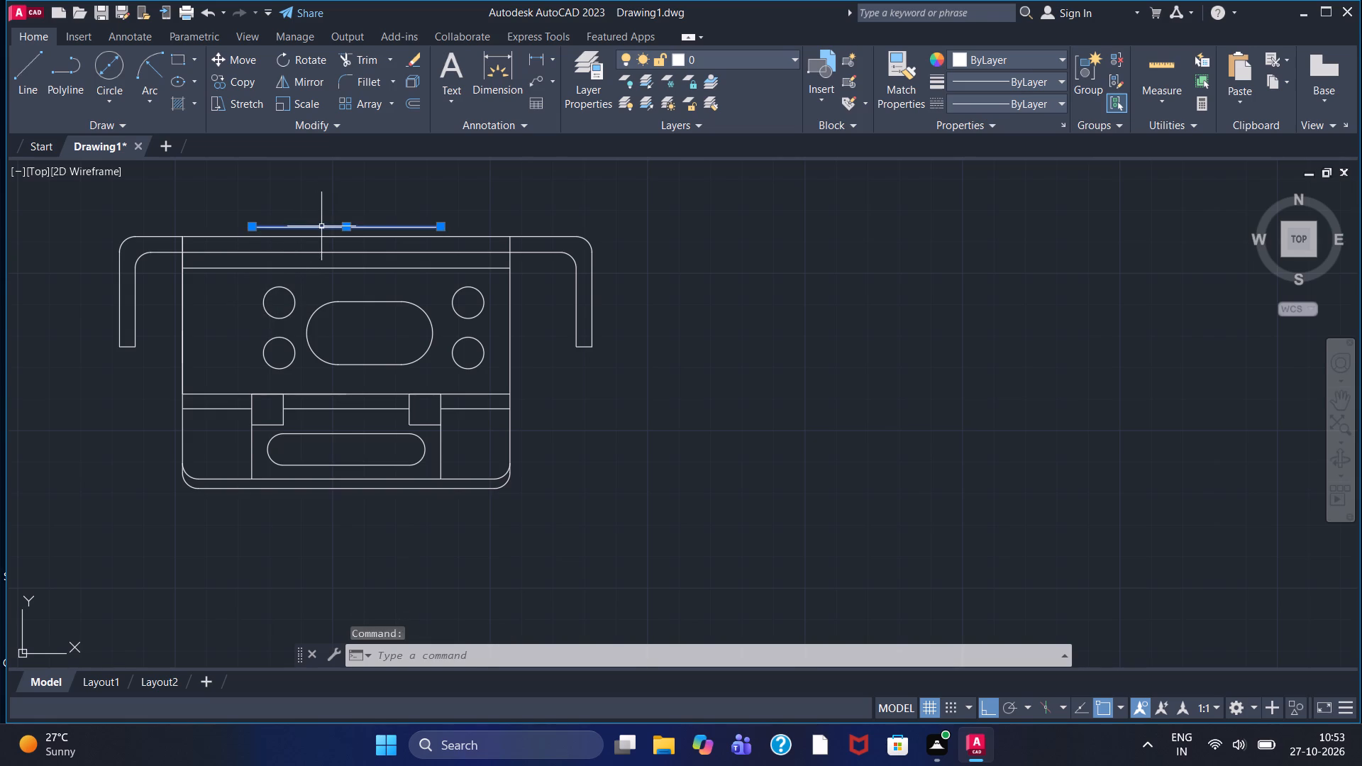
key(Delete)
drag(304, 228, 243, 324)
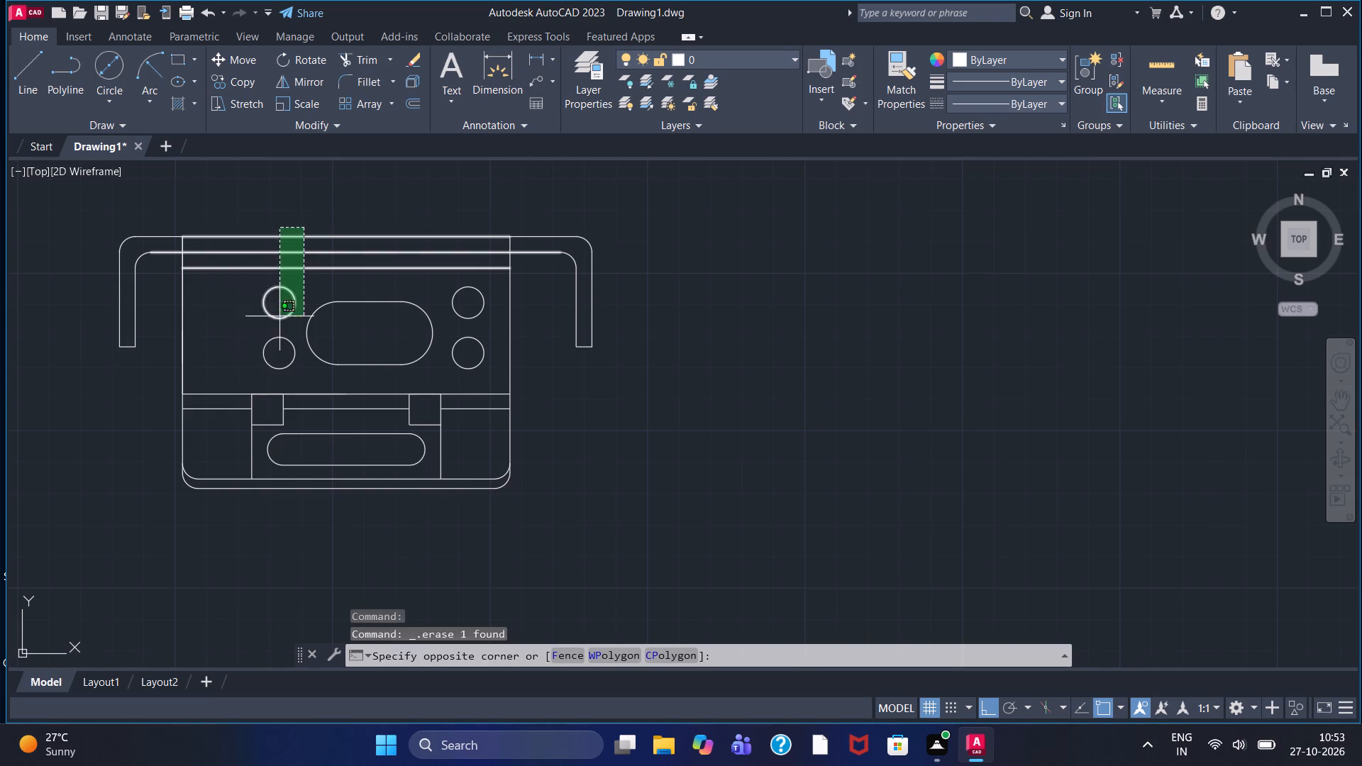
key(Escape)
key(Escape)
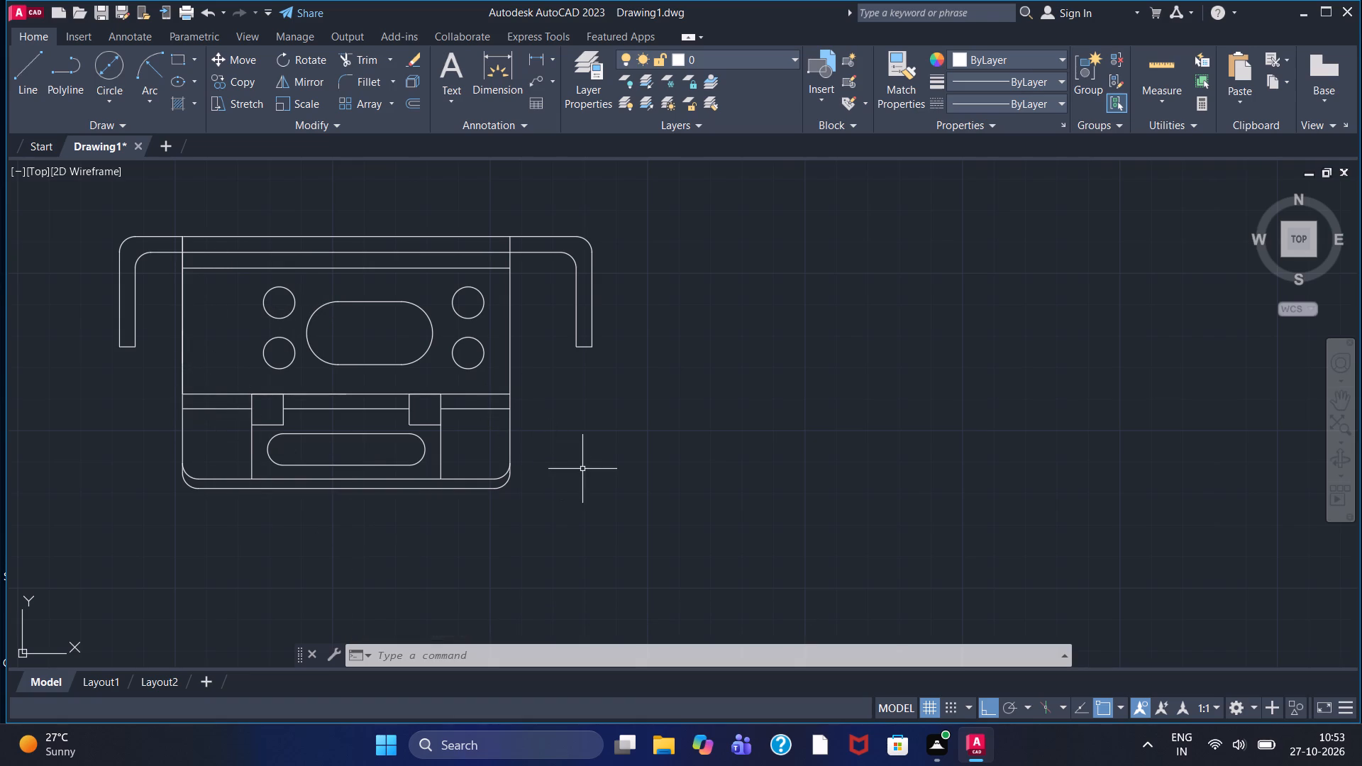
Draw a radius-15 circle in the empty area to the right of the bracketed plate.
scroll(583, 468, down, 1)
scroll(586, 470, up, 1)
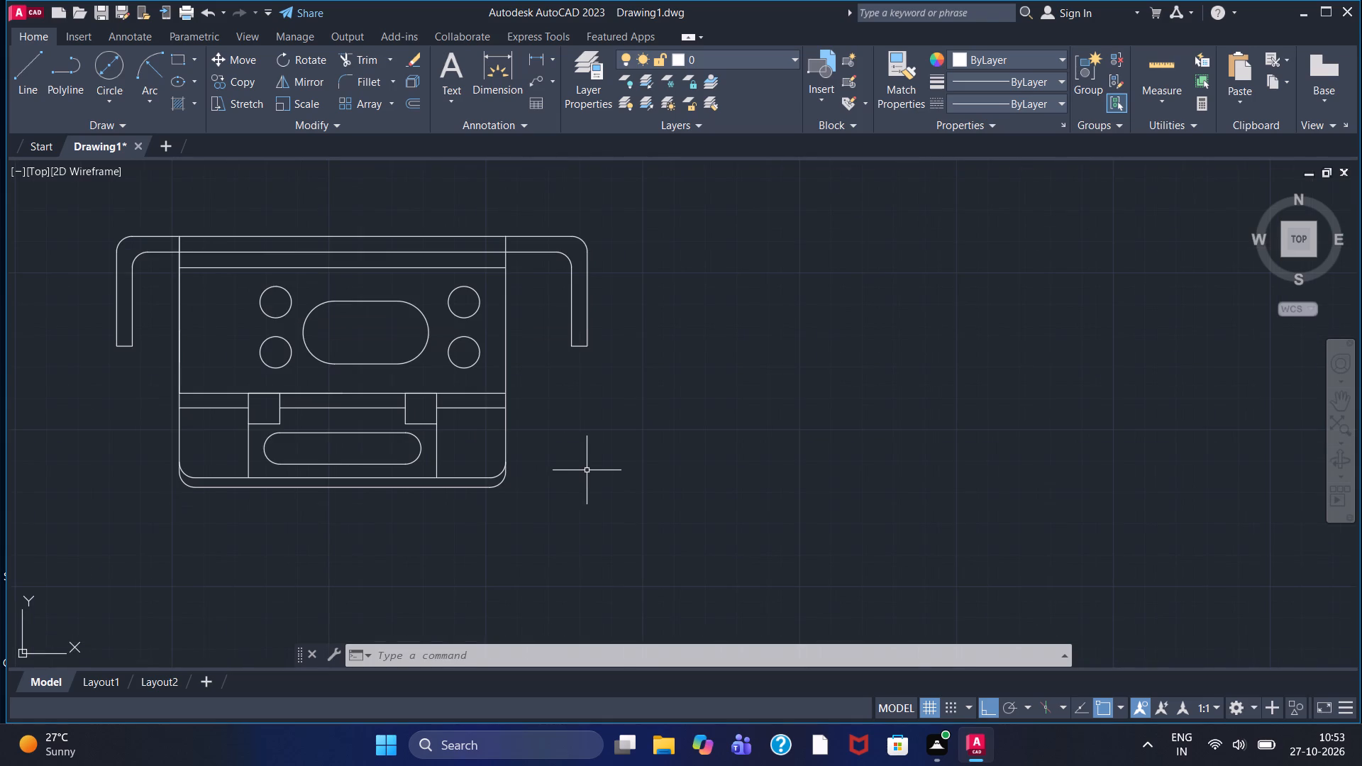
scroll(587, 472, down, 1)
middle_drag(626, 447, 530, 410)
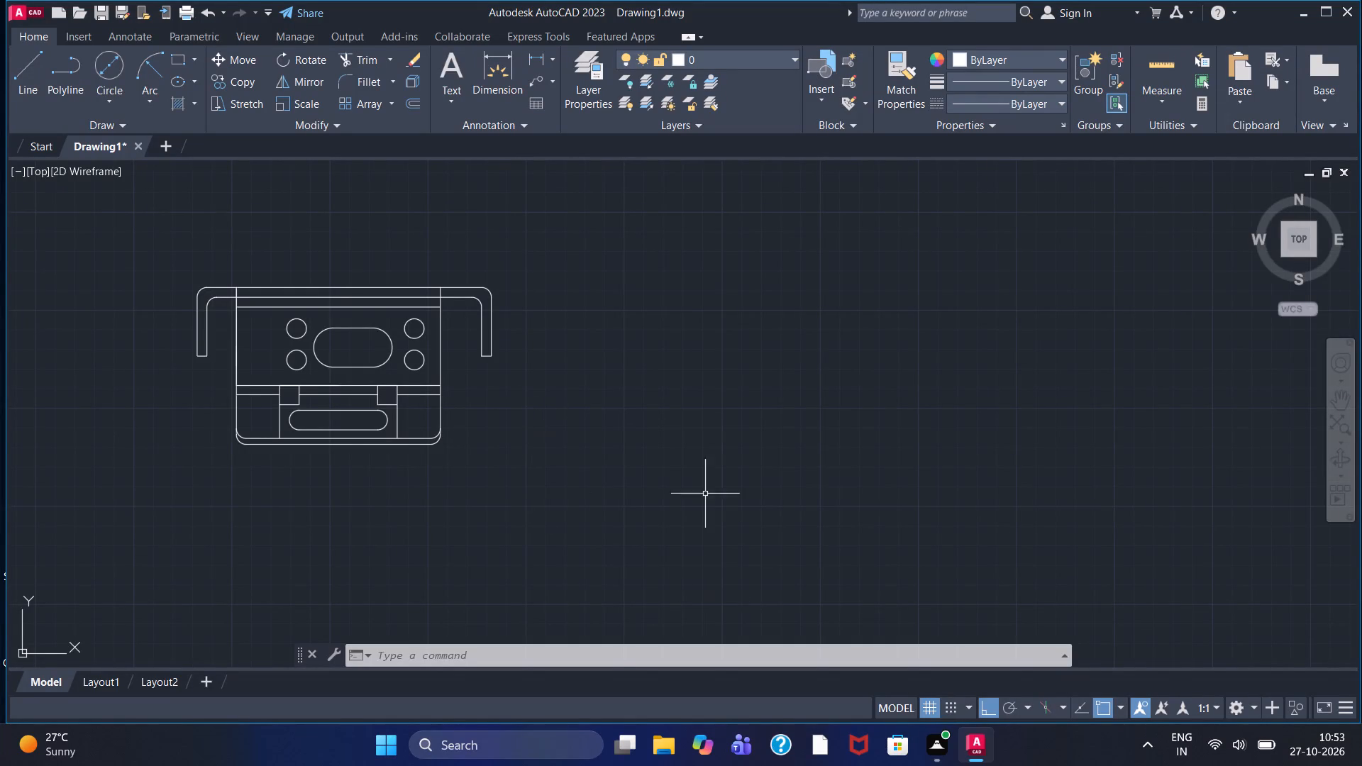
click(113, 98)
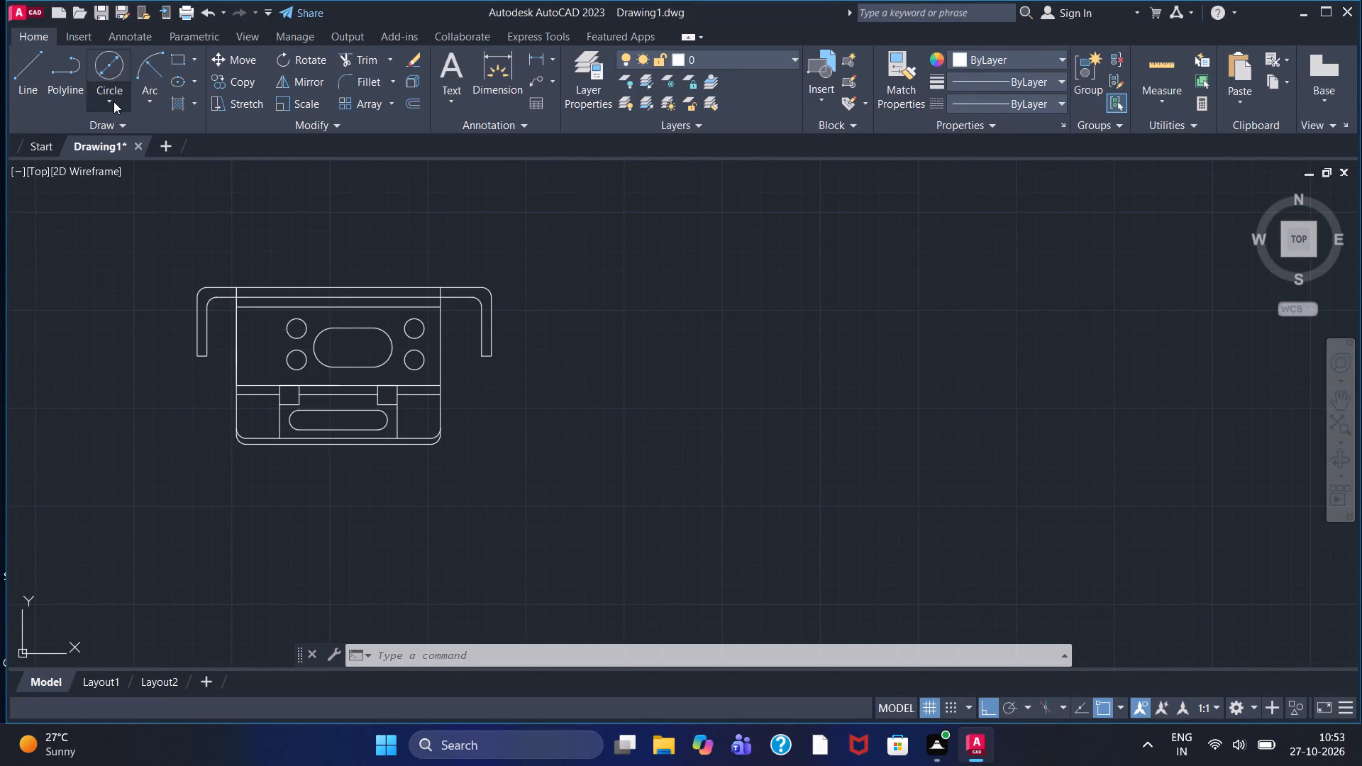
click(141, 136)
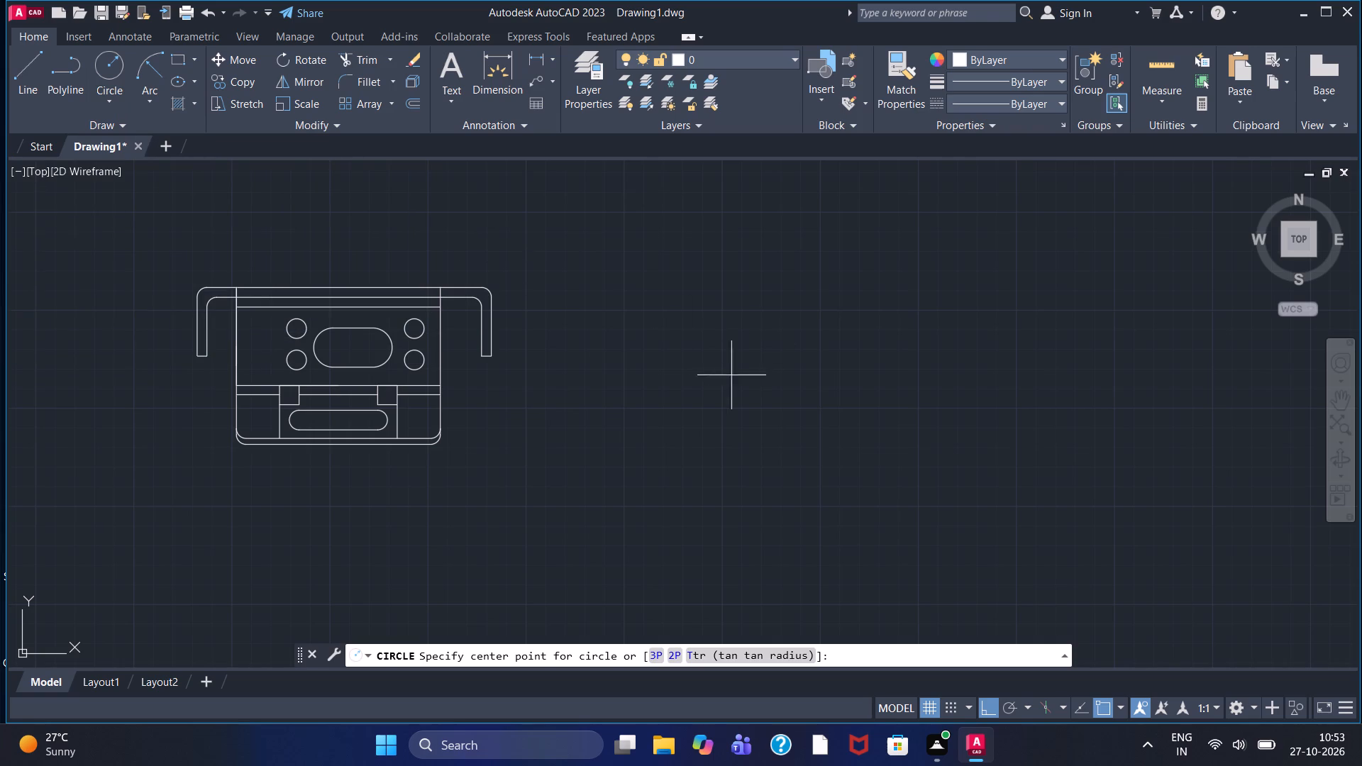
click(689, 353)
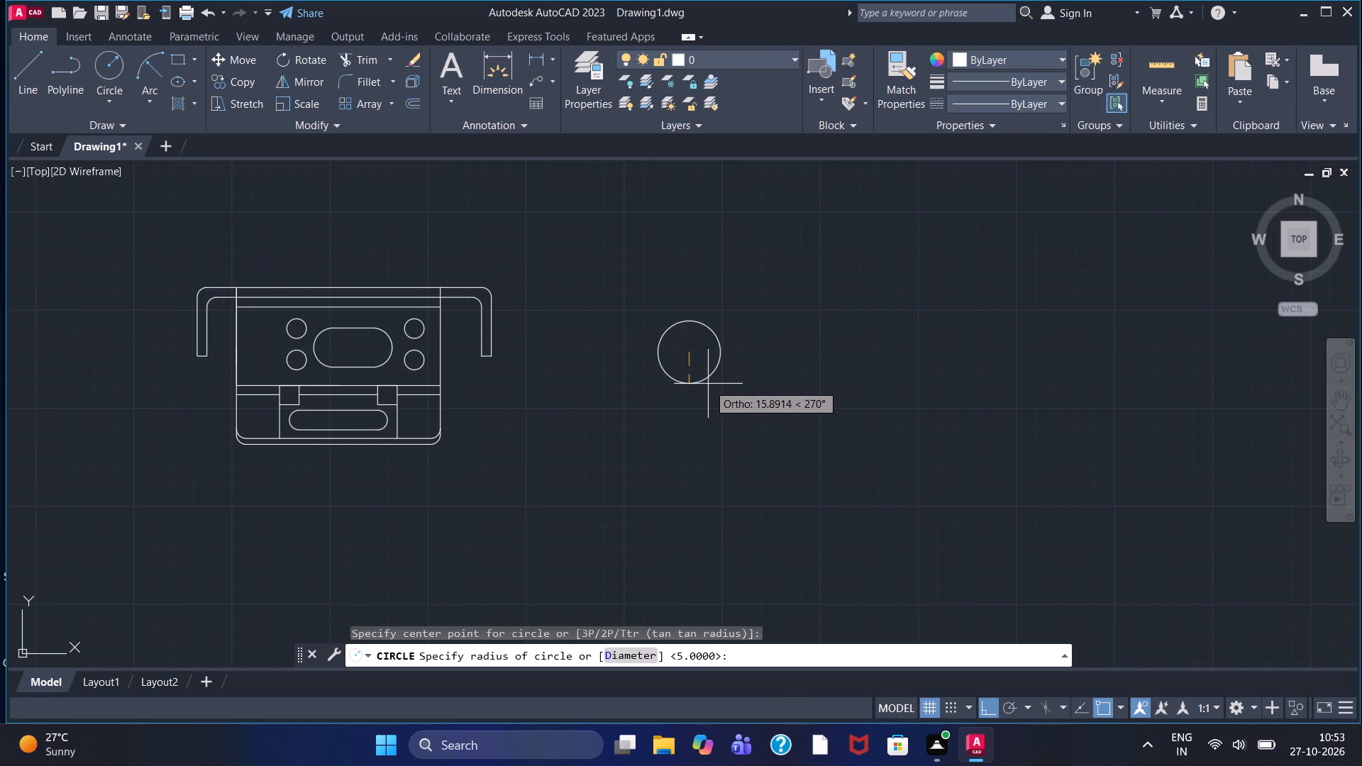
key(1)
key(5)
key(Return)
Draw a diameter-20 circle concentric with the radius-15 circle.
scroll(671, 360, up, 1)
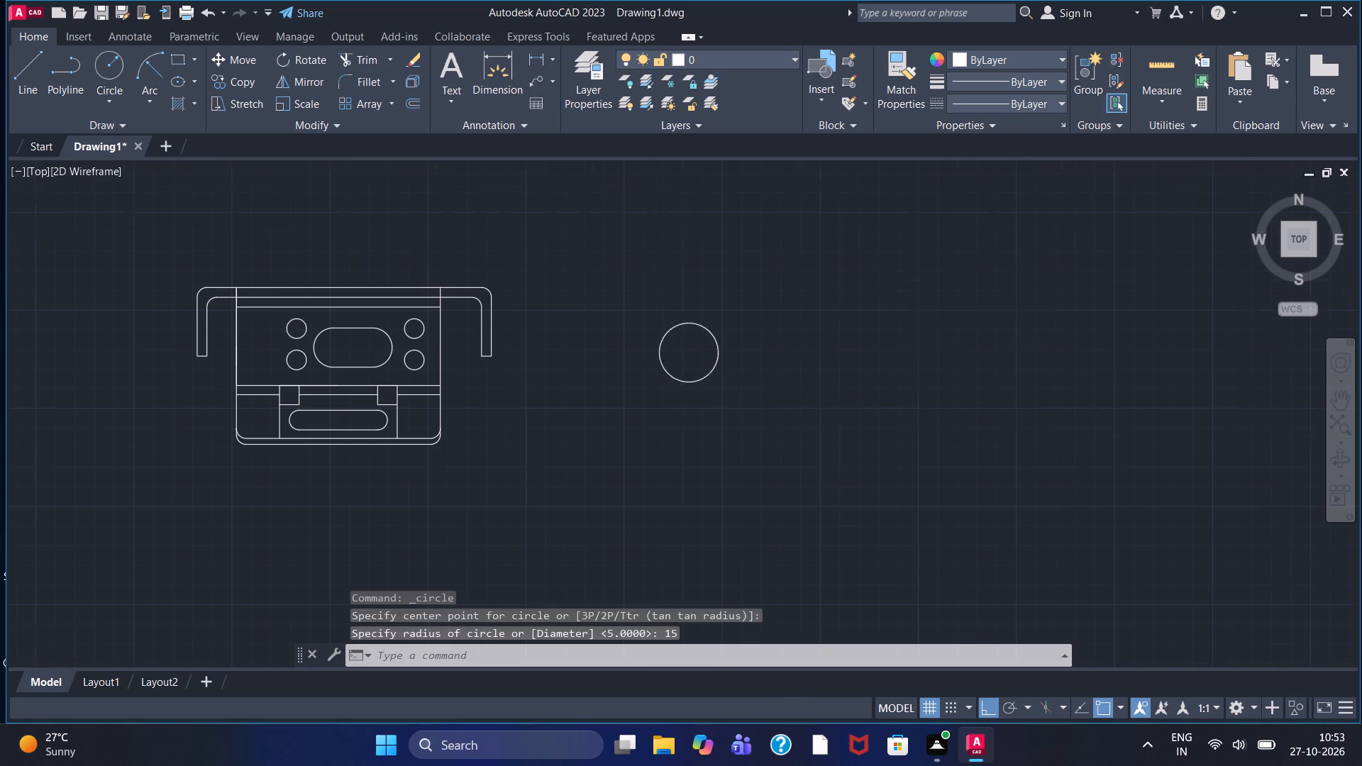
scroll(671, 360, up, 2)
scroll(685, 370, down, 1)
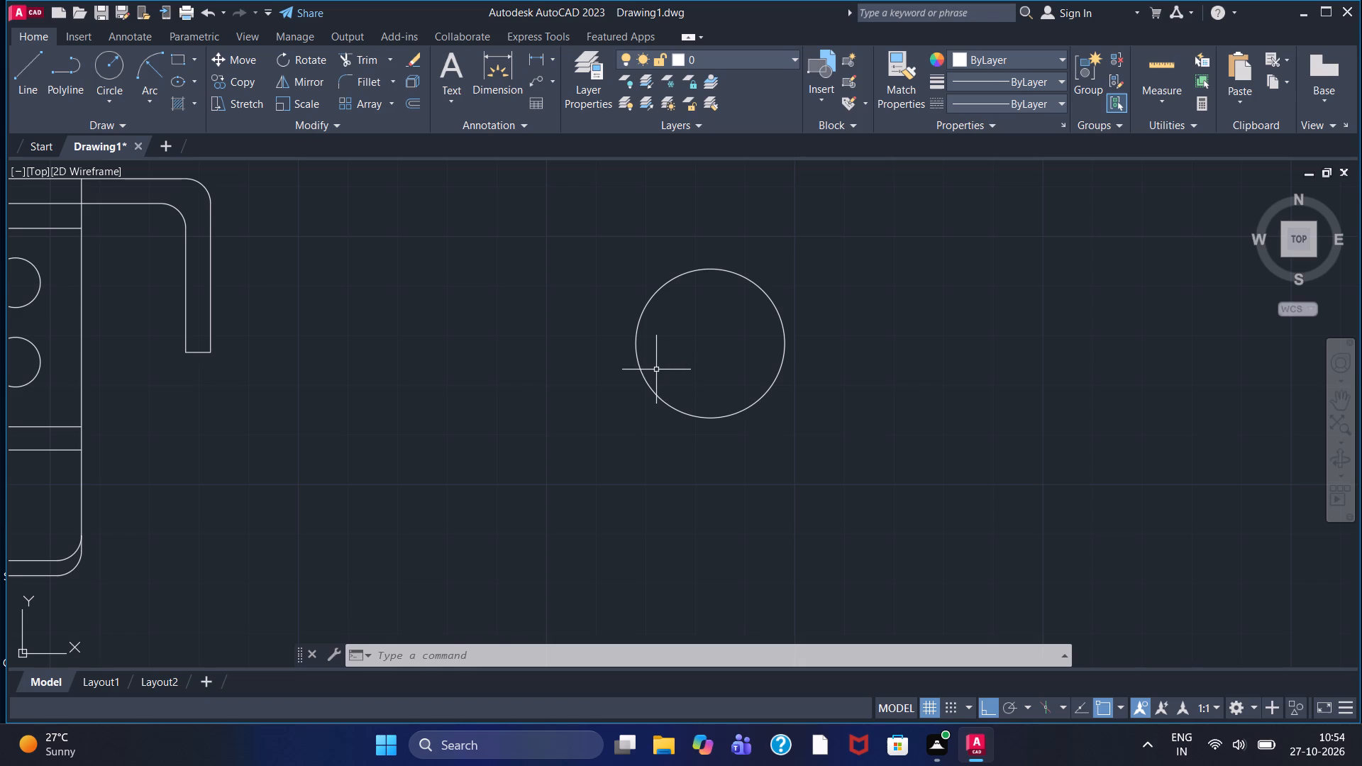
click(111, 105)
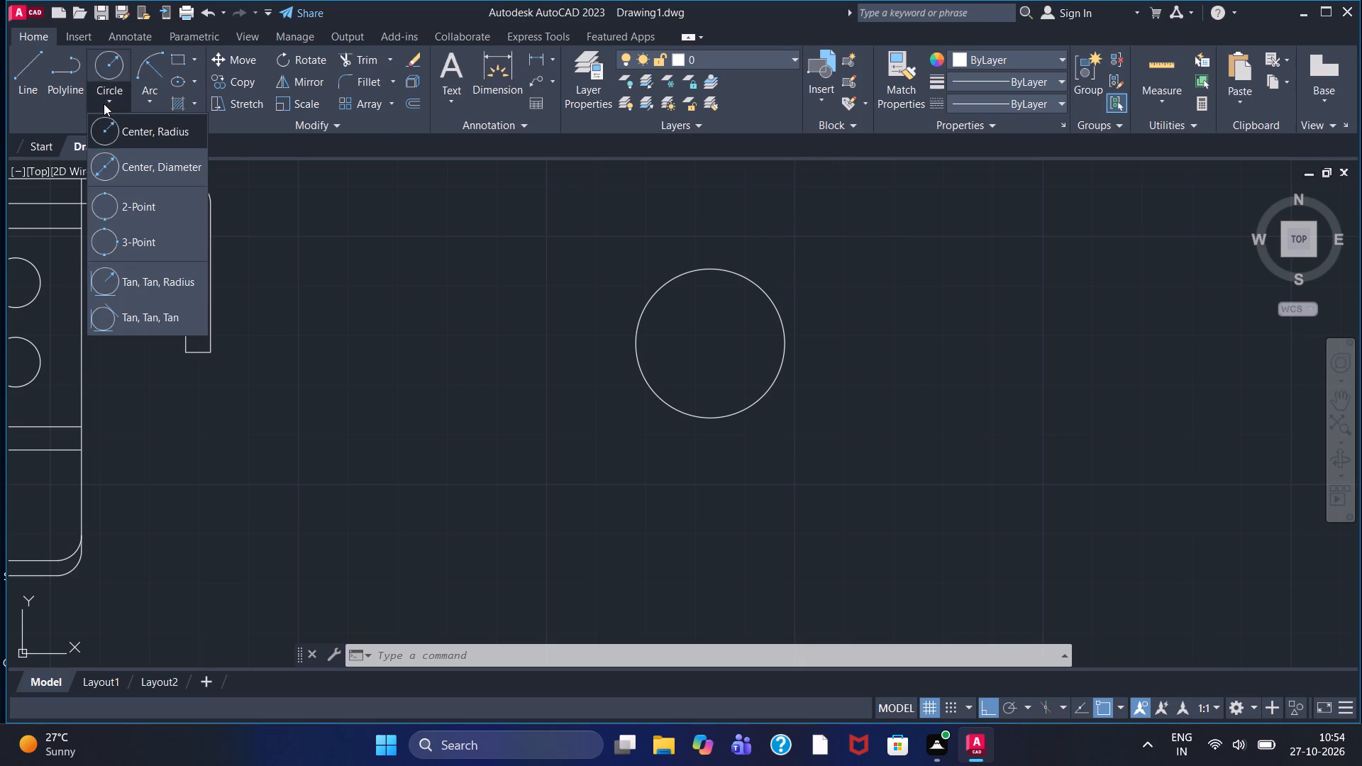
click(135, 174)
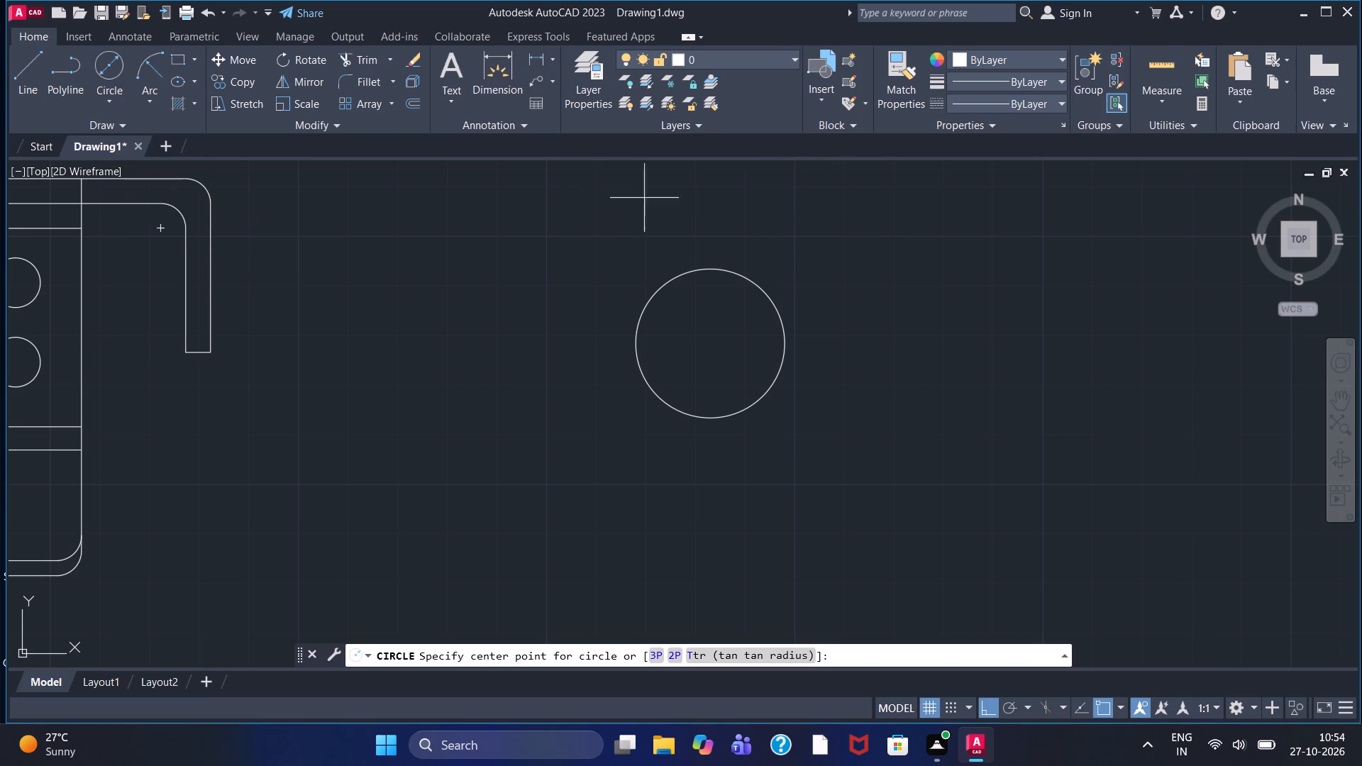
click(709, 348)
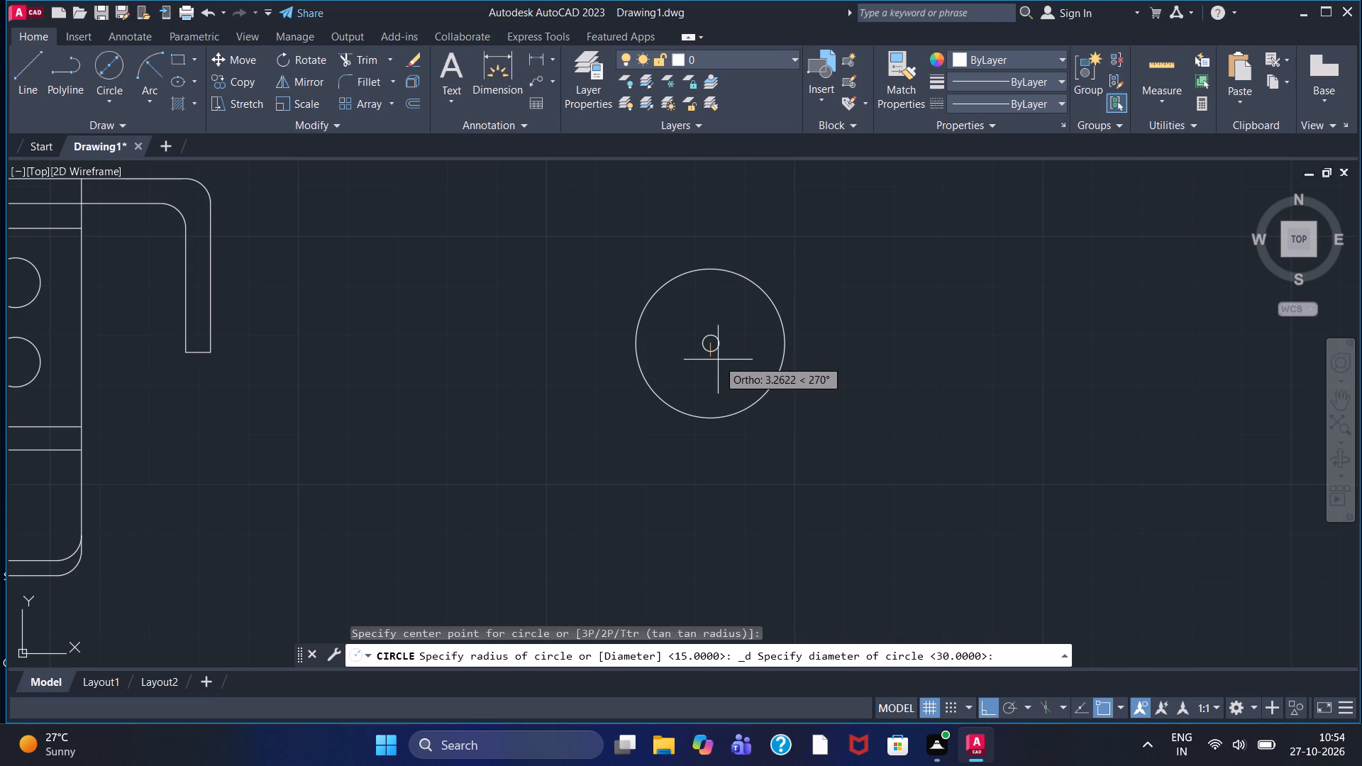
key(2)
key(0)
key(Return)
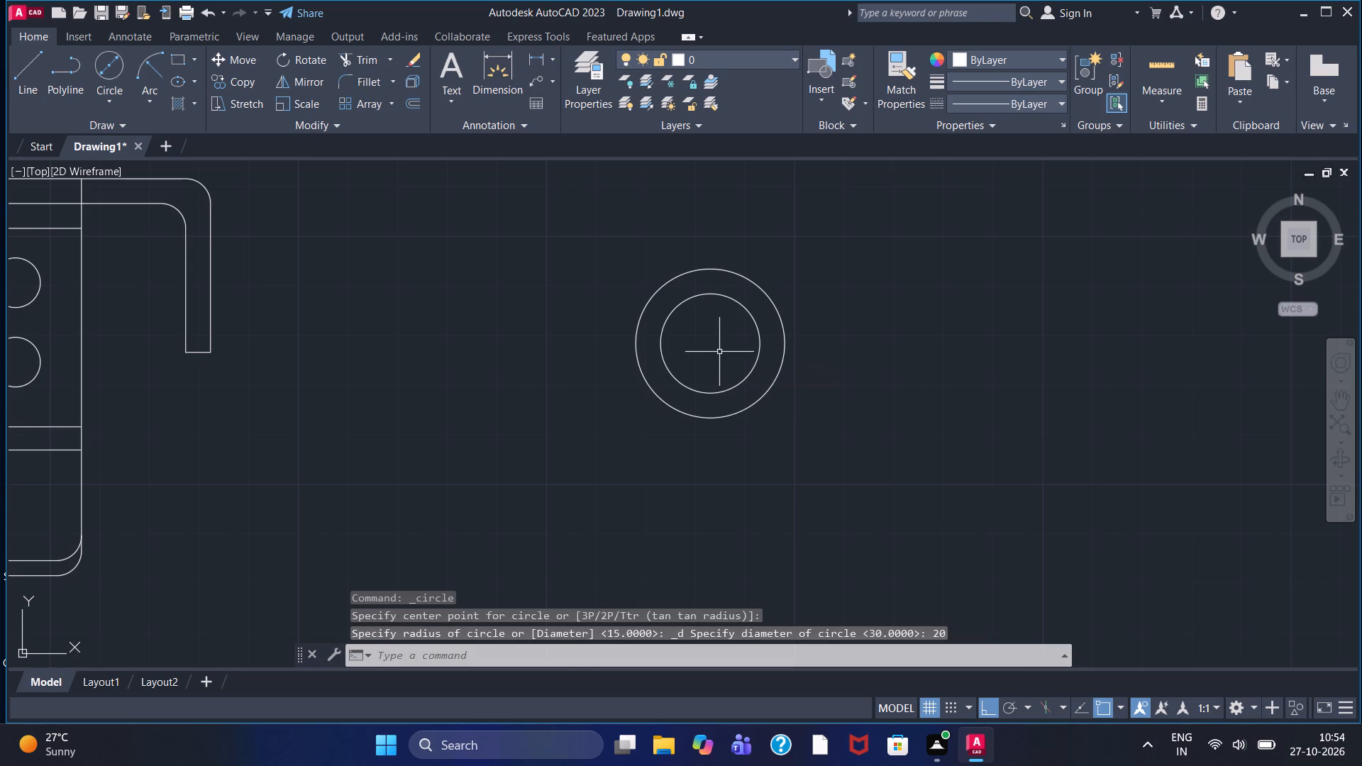
Load the ISO dash linetype ACAD_ISO02W100 into the drawing.
click(1029, 105)
click(999, 179)
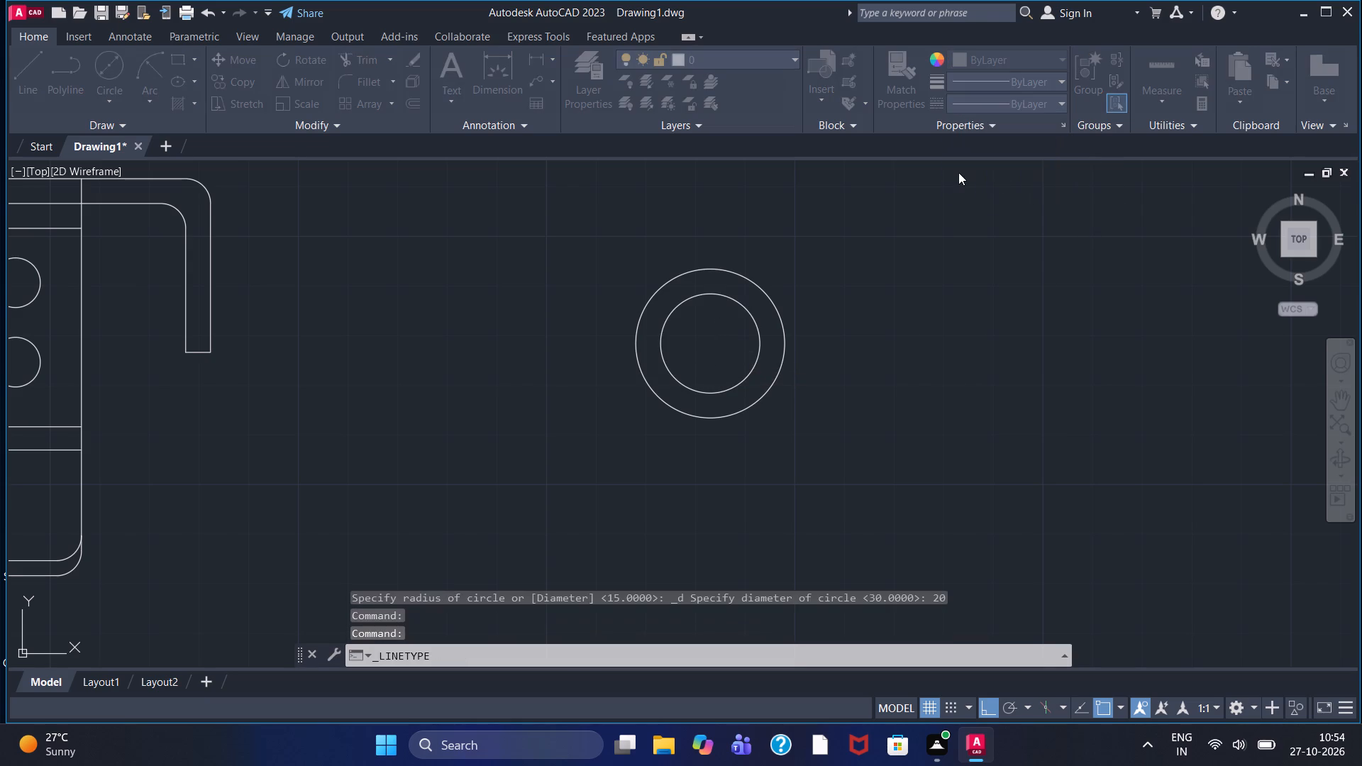
click(831, 222)
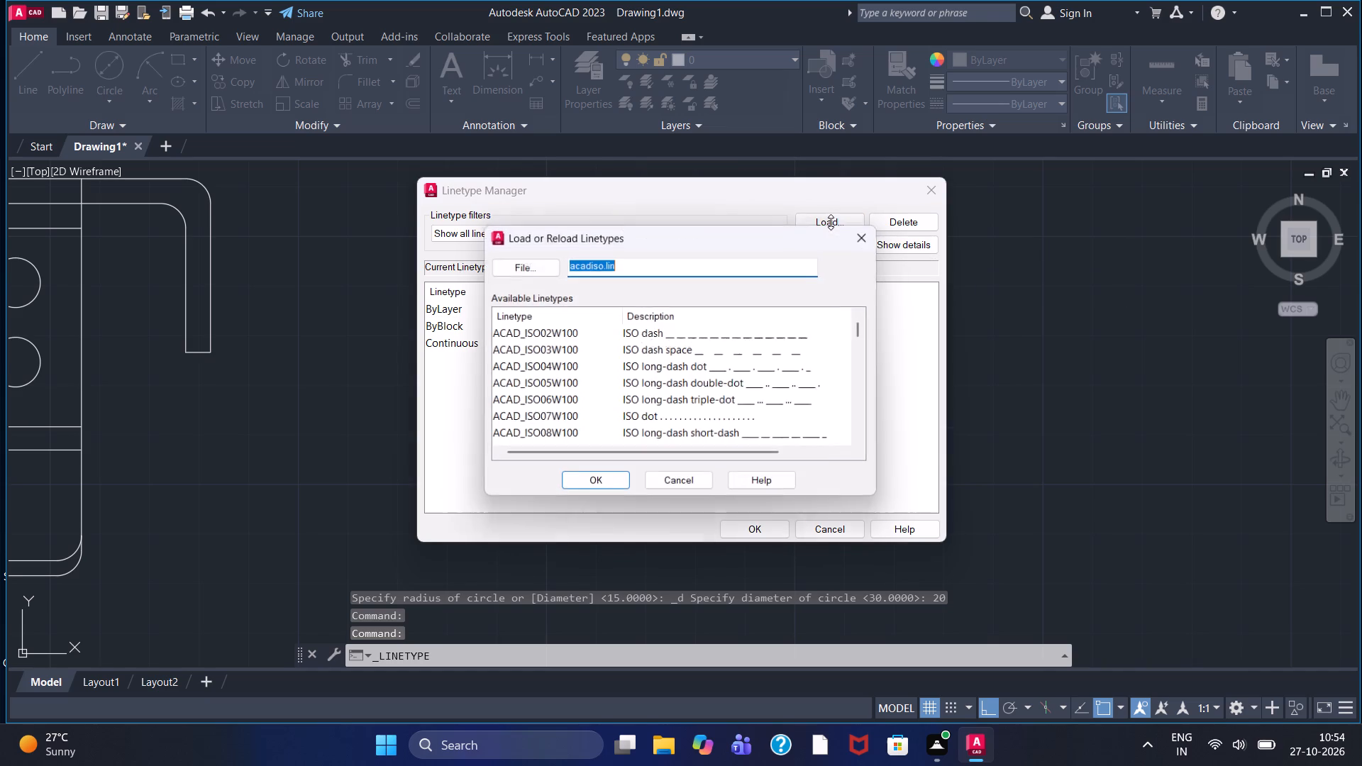
click(777, 338)
click(625, 478)
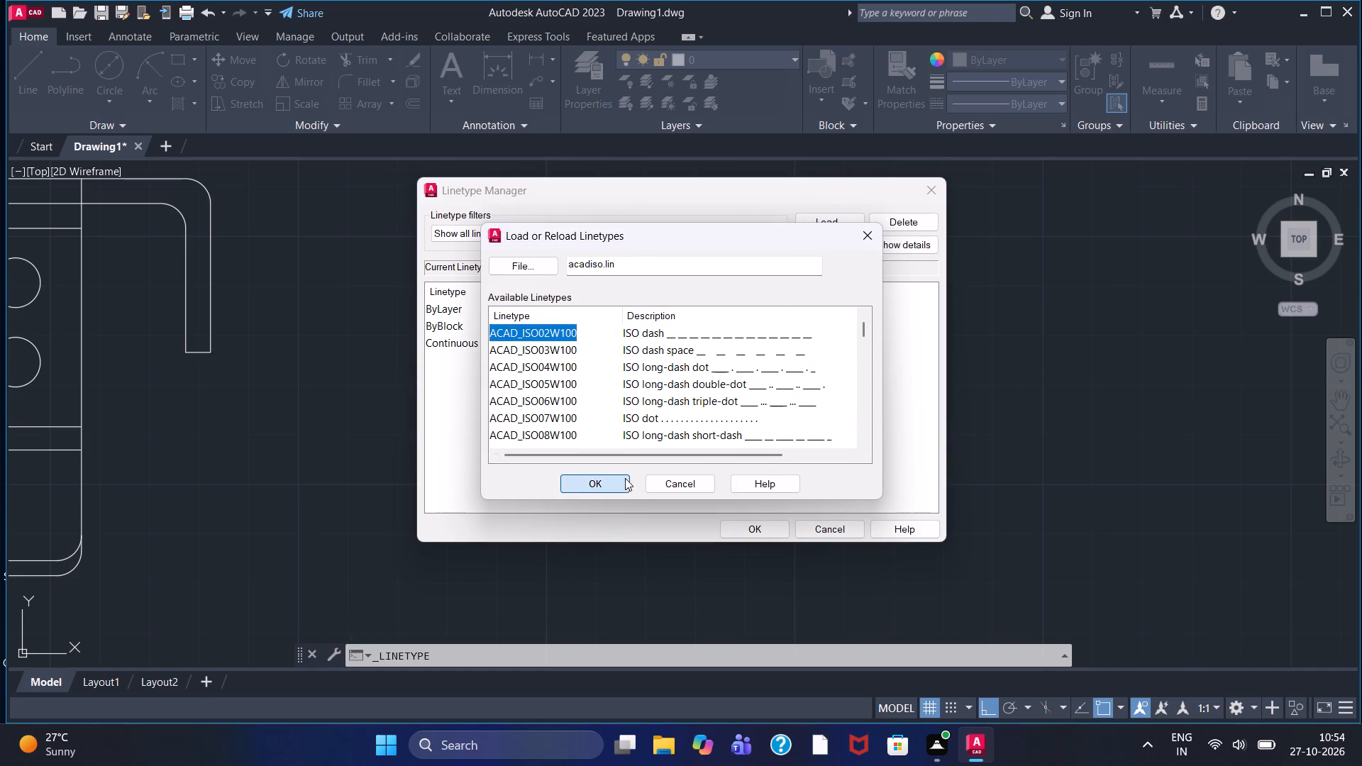
click(734, 350)
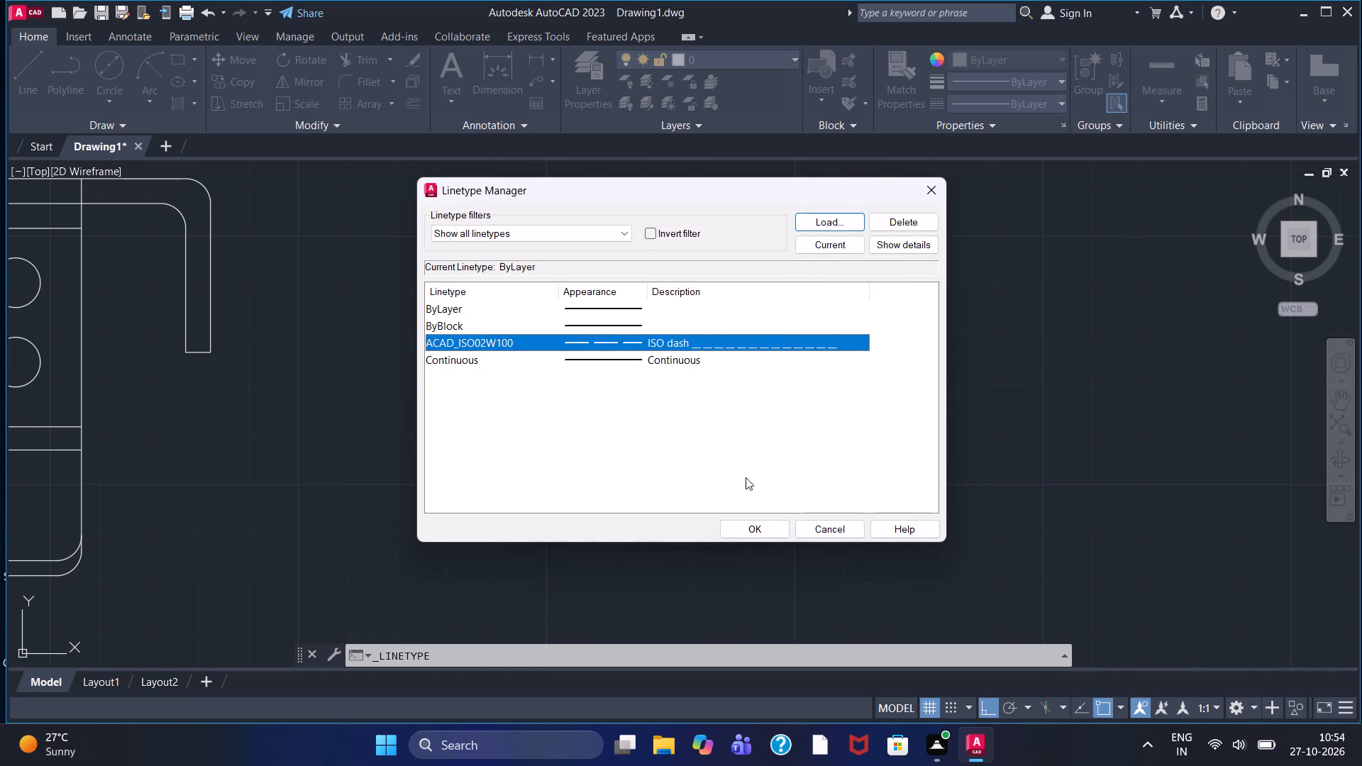
click(751, 529)
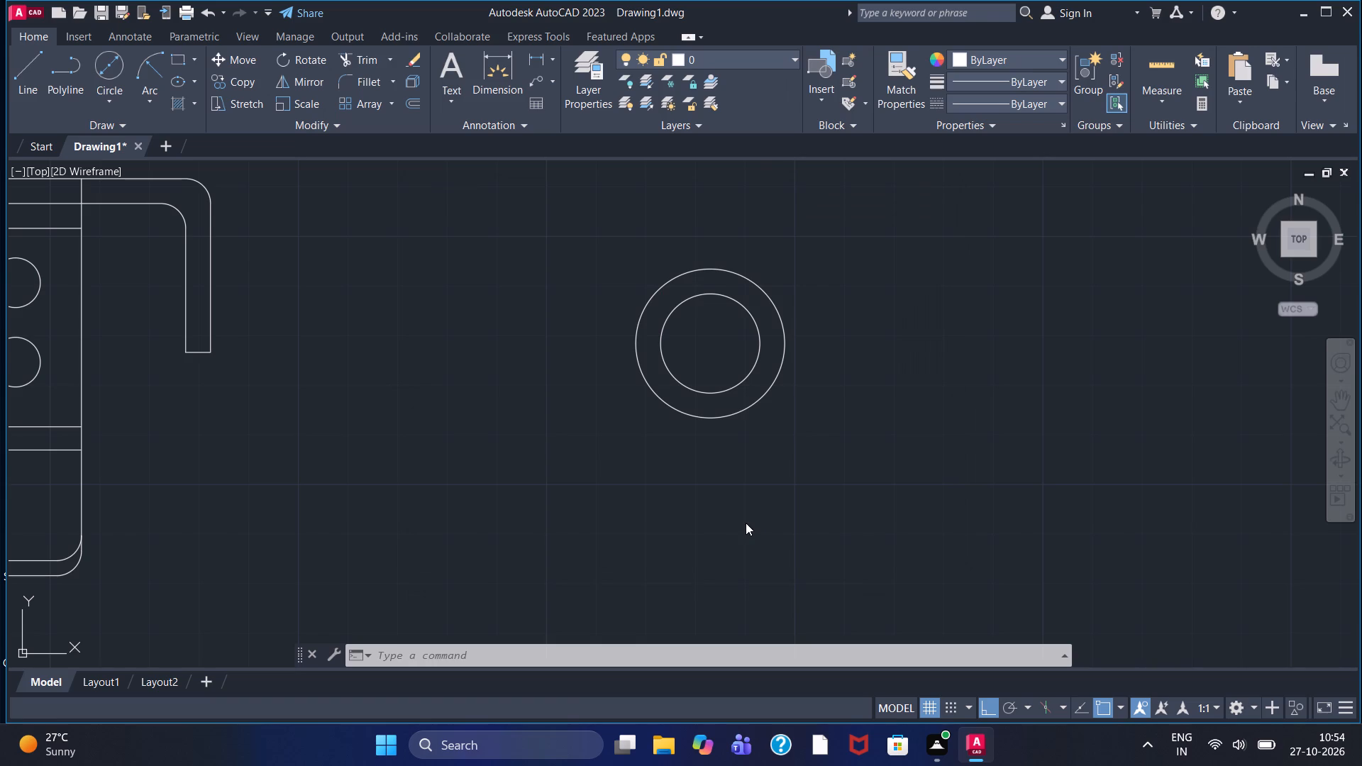
Change the inner diameter-20 circle's linetype to ACAD_ISO02W100.
click(1015, 106)
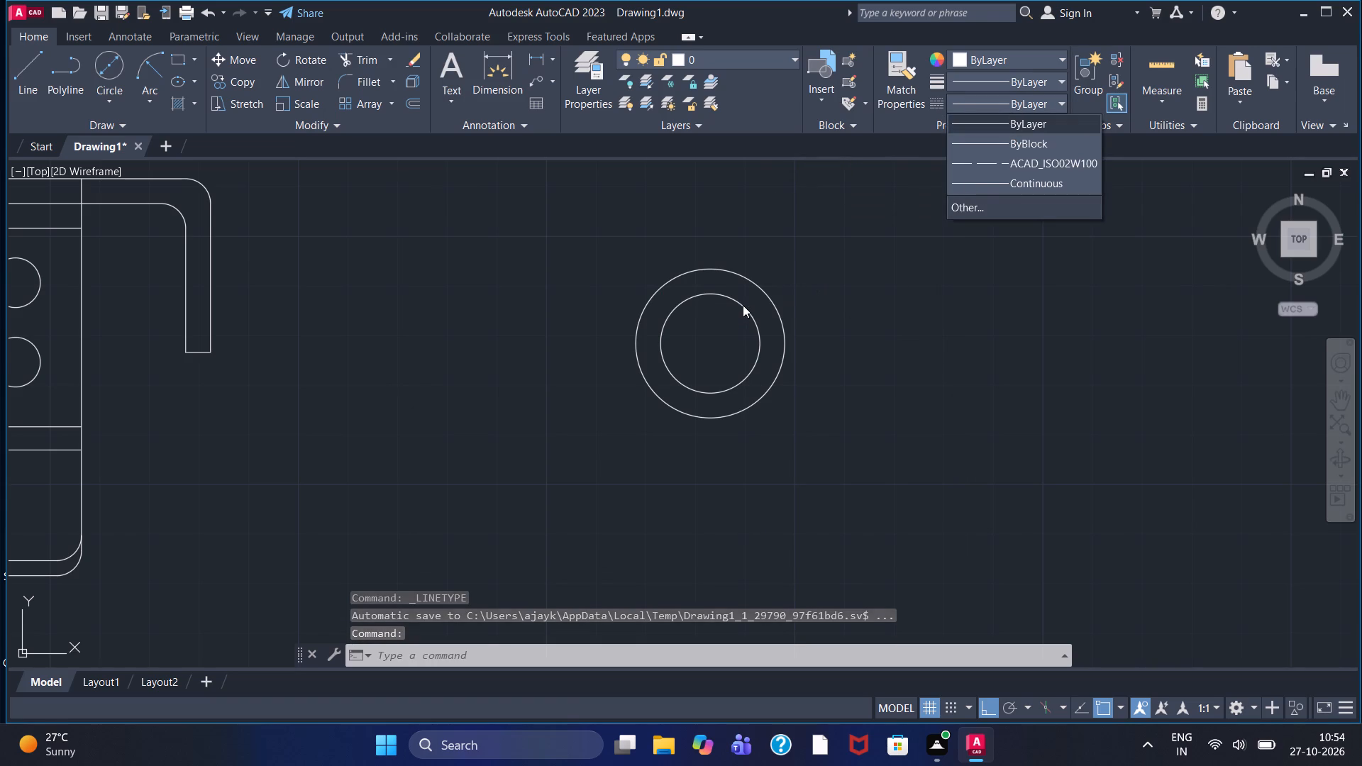
click(743, 304)
click(743, 305)
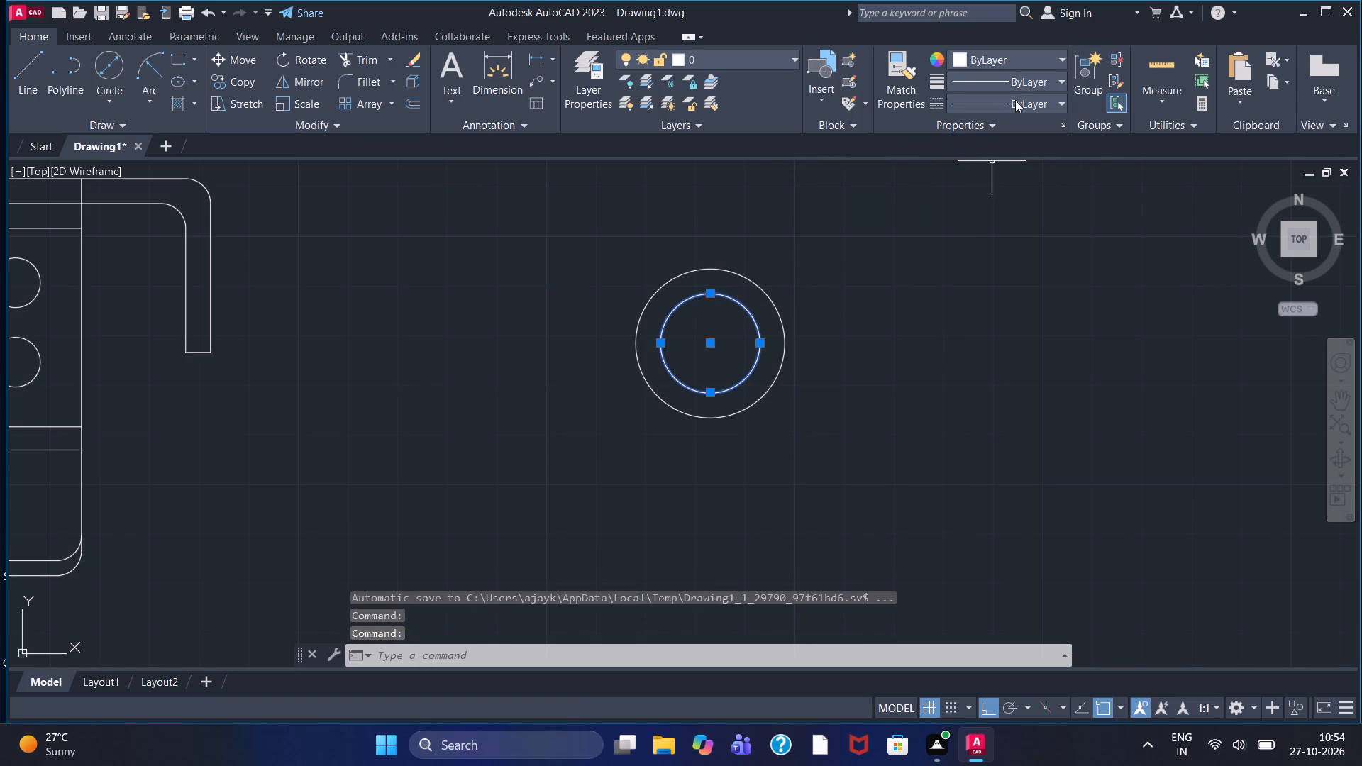
click(1015, 101)
click(1029, 165)
key(Escape)
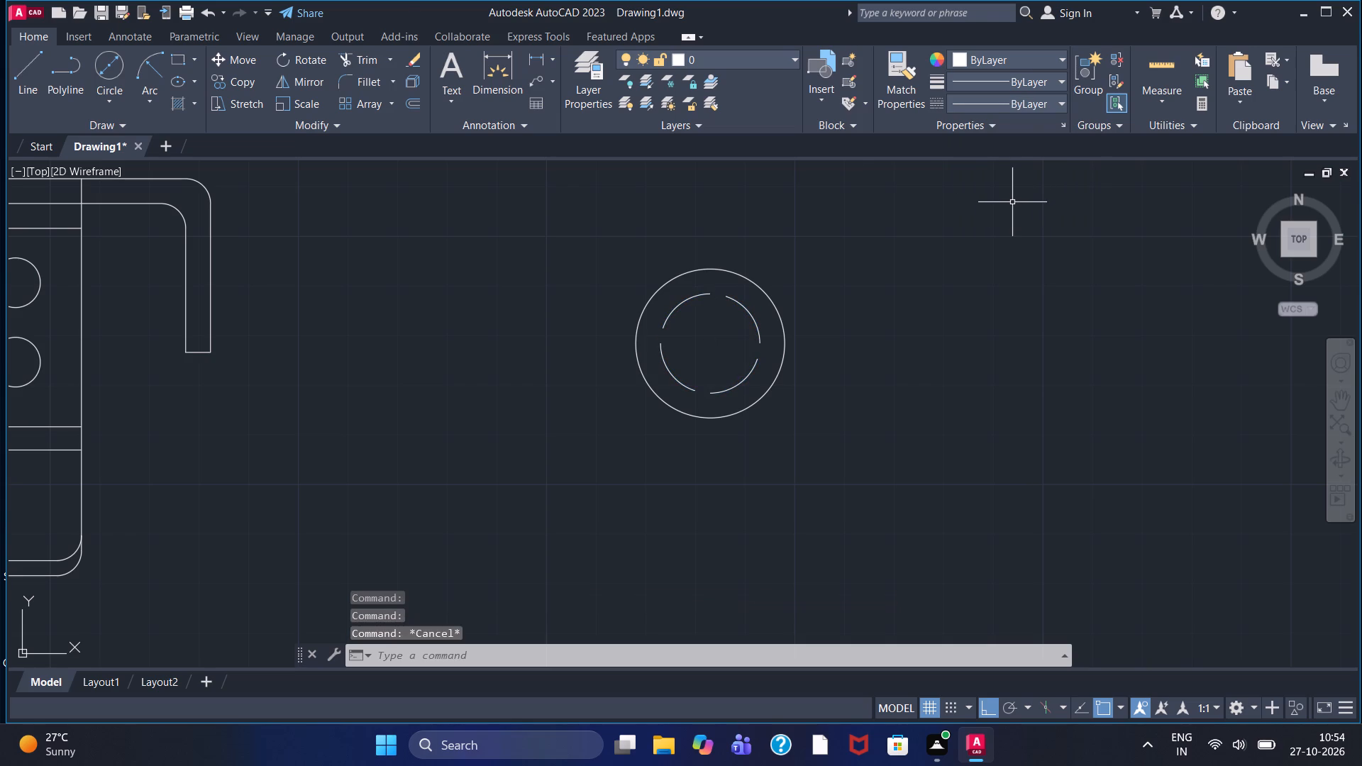
Draw a diameter-5 circle centred on the top quadrant of the dashed diameter-20 circle.
click(106, 66)
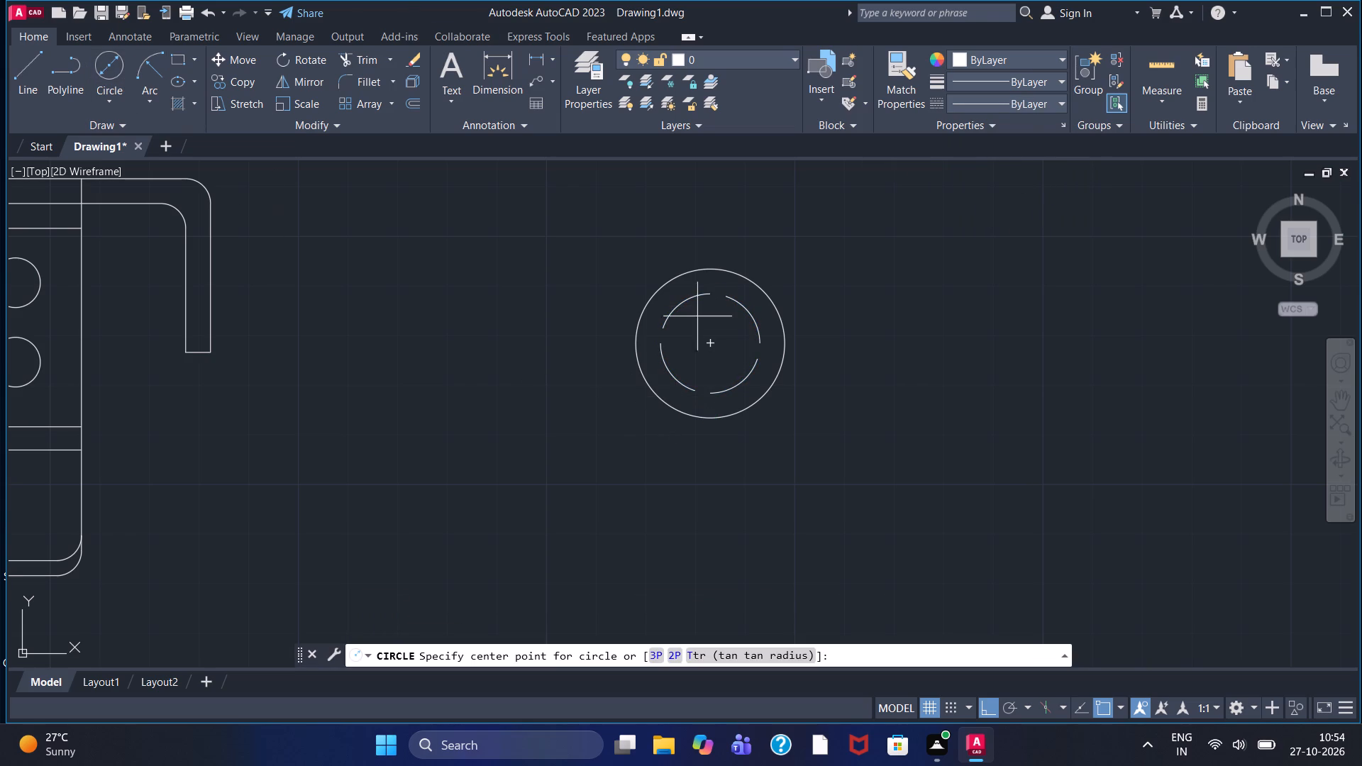
click(711, 292)
key(5)
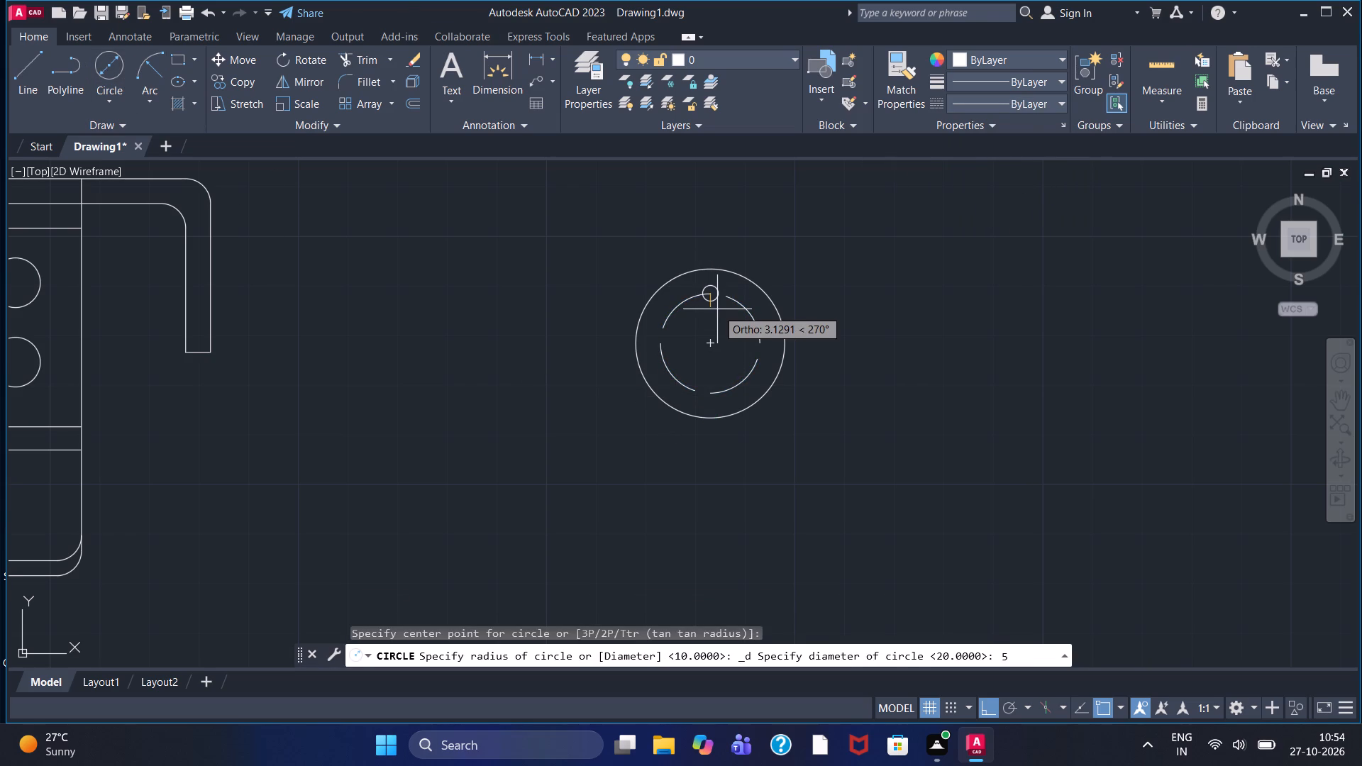
key(Return)
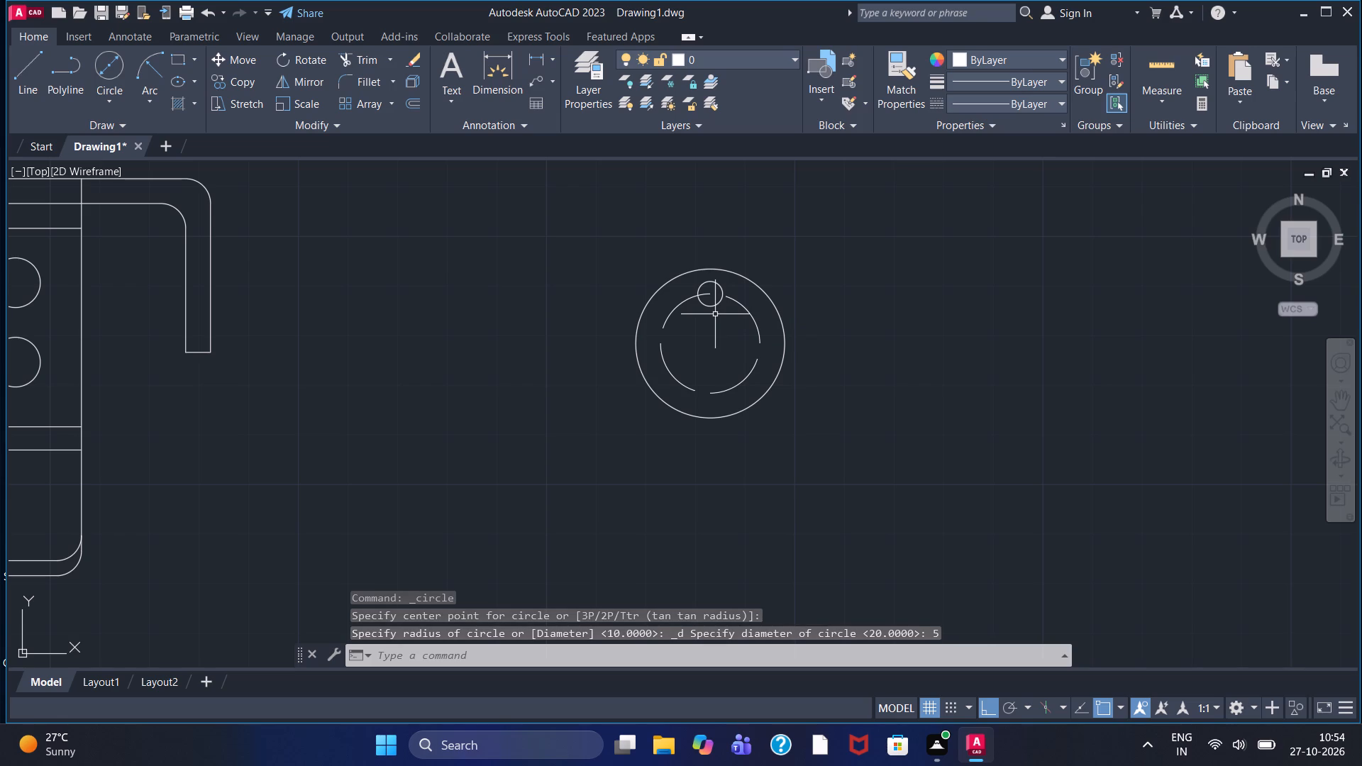
Create a polar array of the diameter-5 circle about the concentric circles' centre, with 8 items over 360 degrees.
click(392, 101)
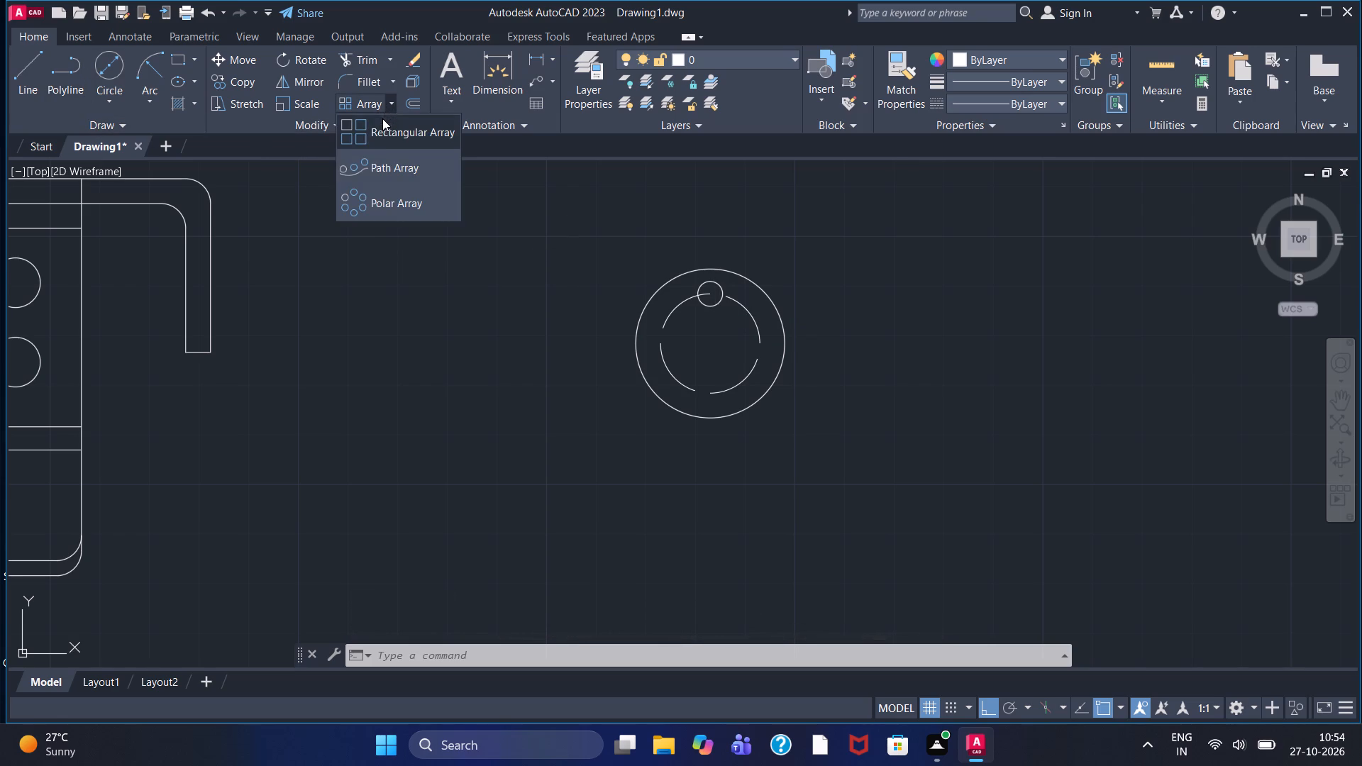
click(401, 199)
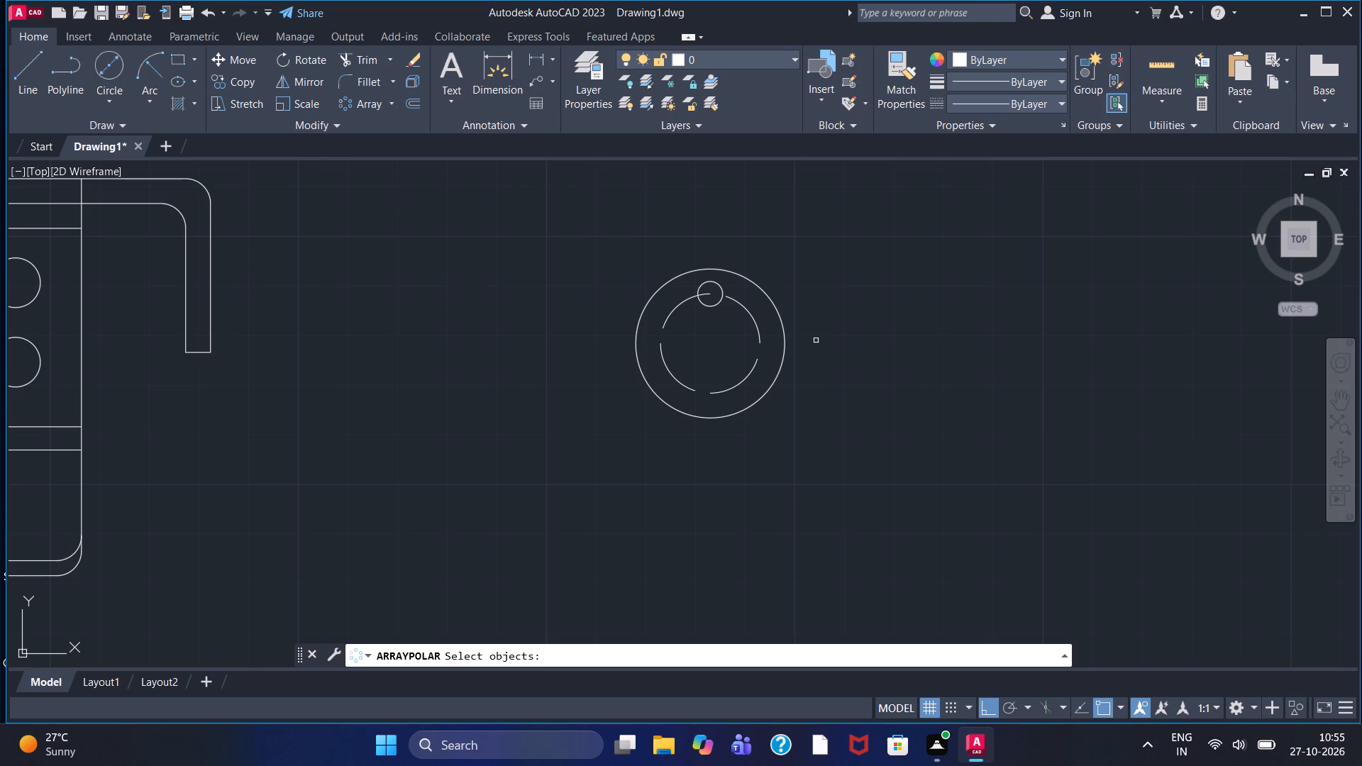
click(723, 287)
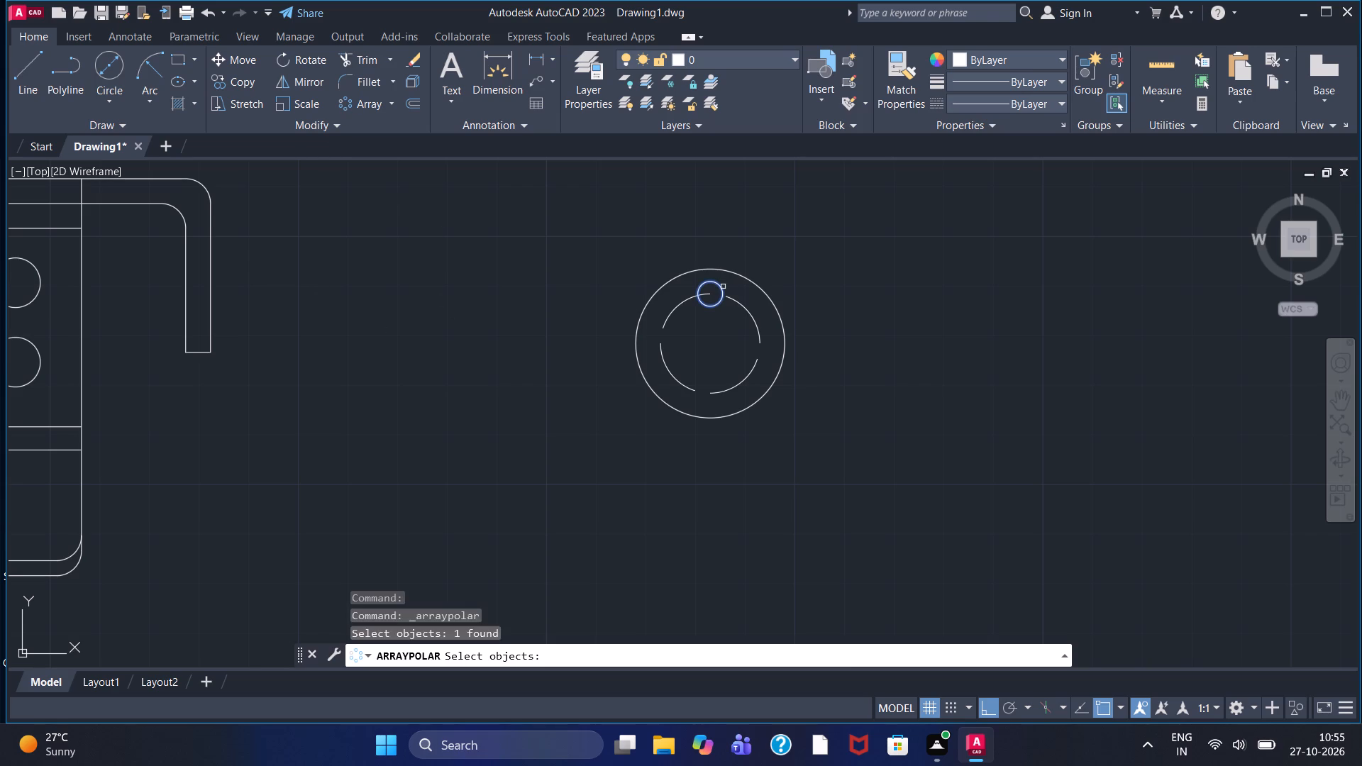
key(Return)
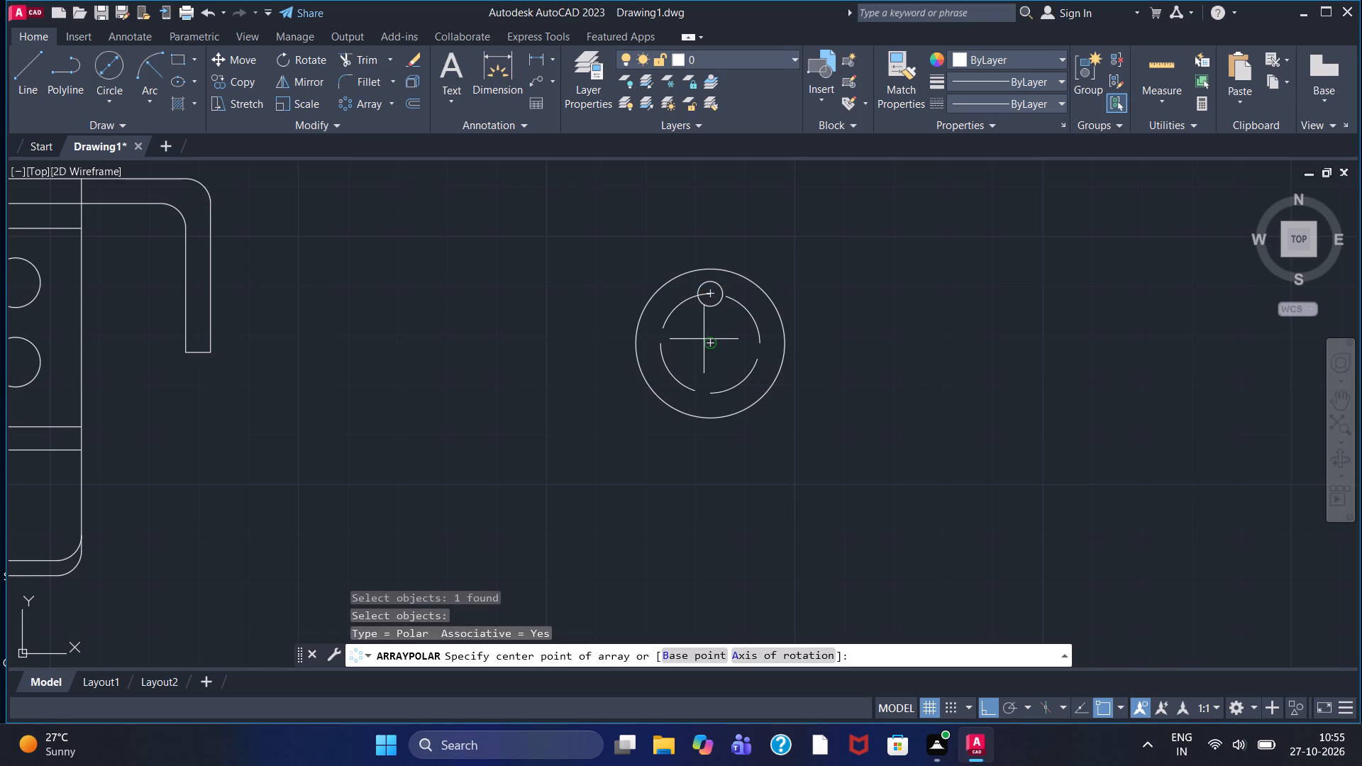
click(712, 340)
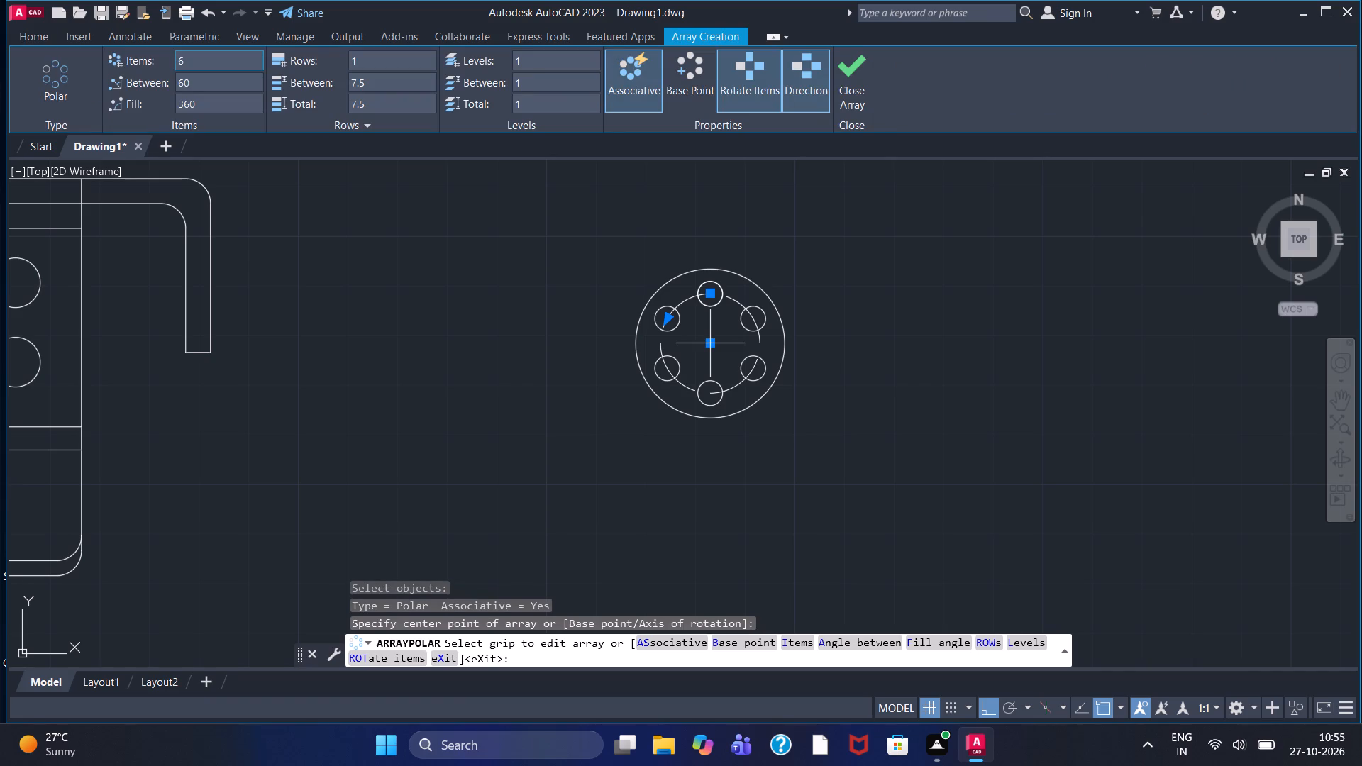
drag(192, 64, 163, 65)
key(8)
key(Return)
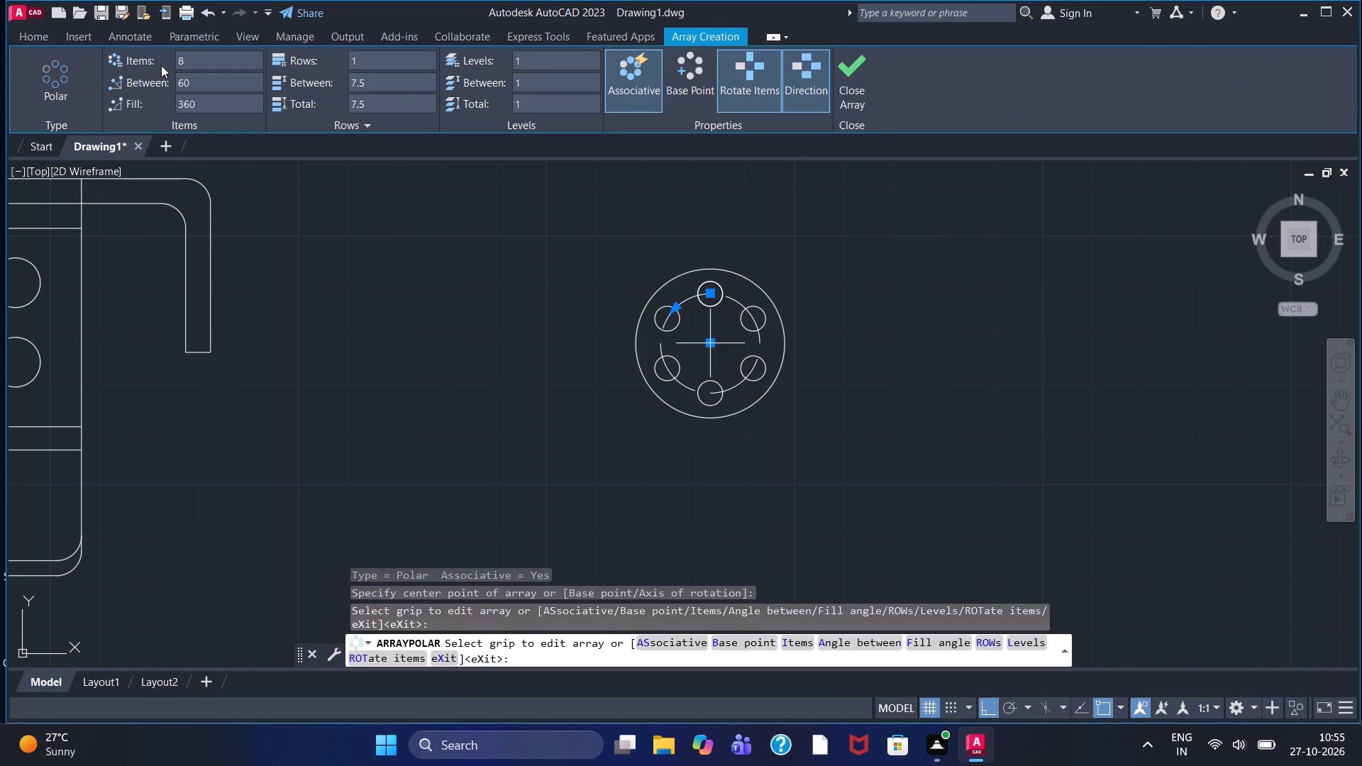
click(848, 87)
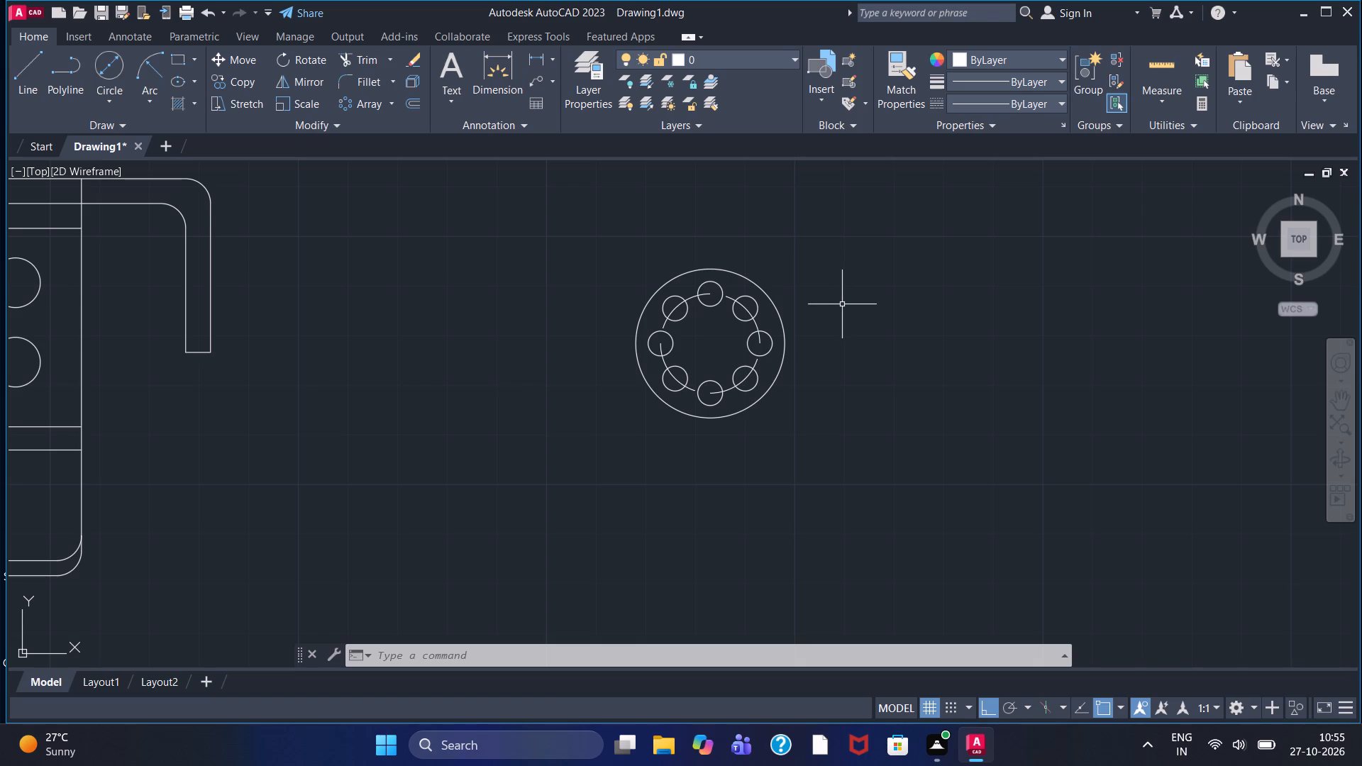
Draw a vertical line across the radius-15 circle from its top quadrant to its bottom quadrant.
click(31, 74)
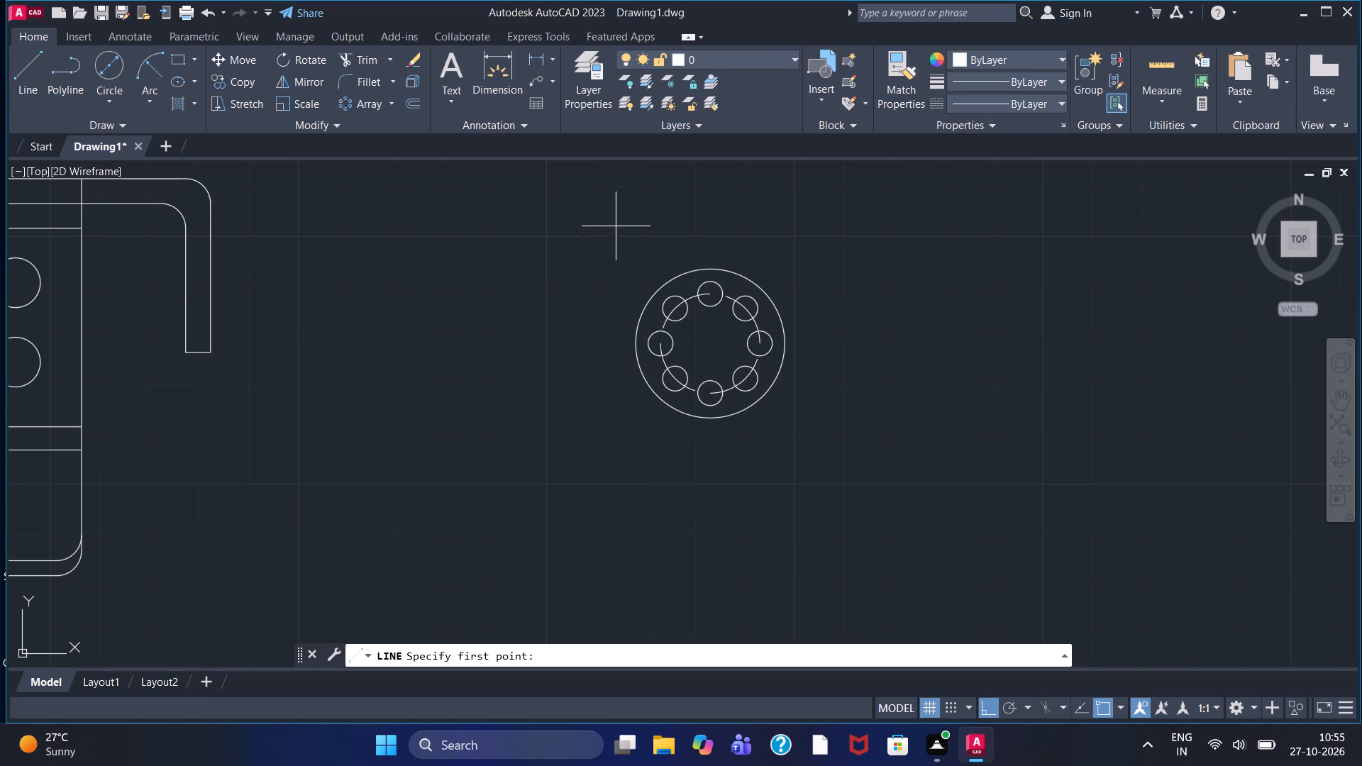
click(713, 266)
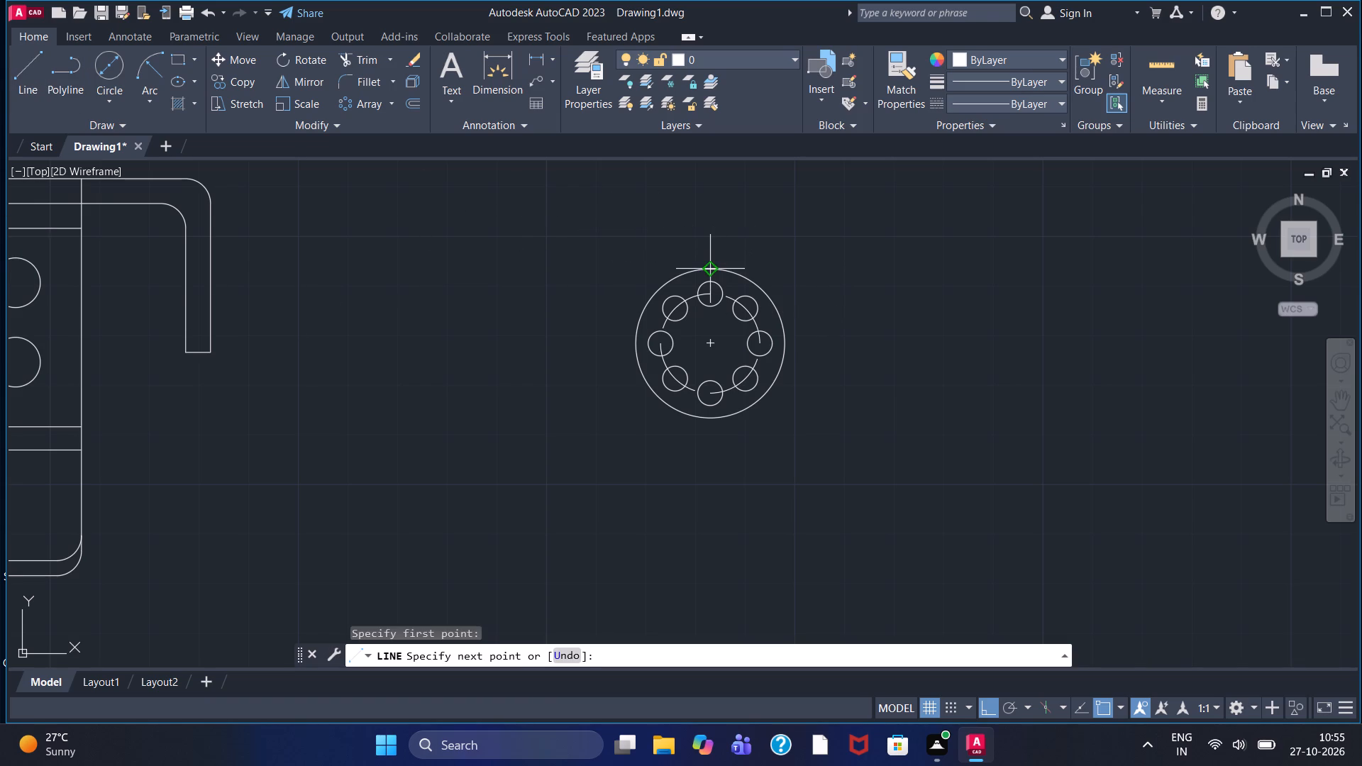
click(722, 418)
key(Escape)
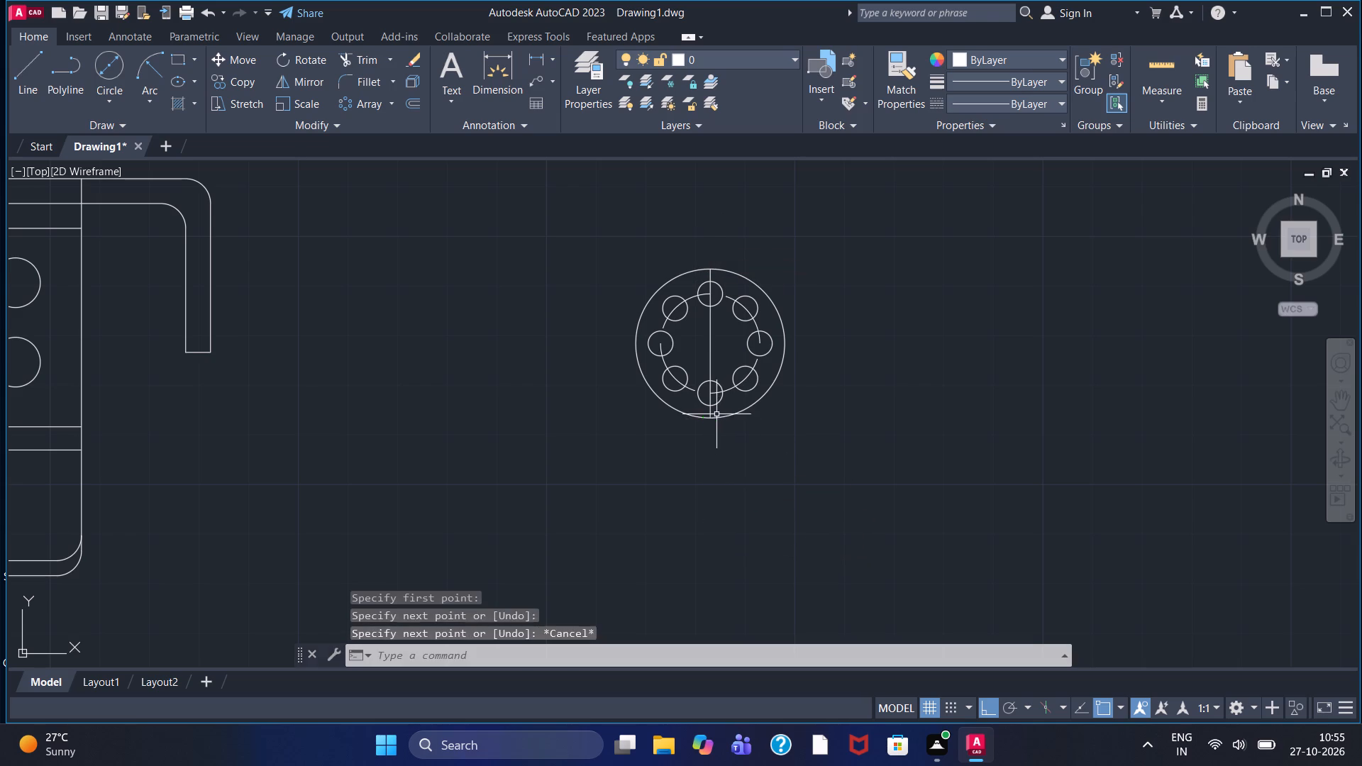
Trim away the half of the radius-15 circle to the right of its vertical diameter line.
click(352, 61)
click(748, 280)
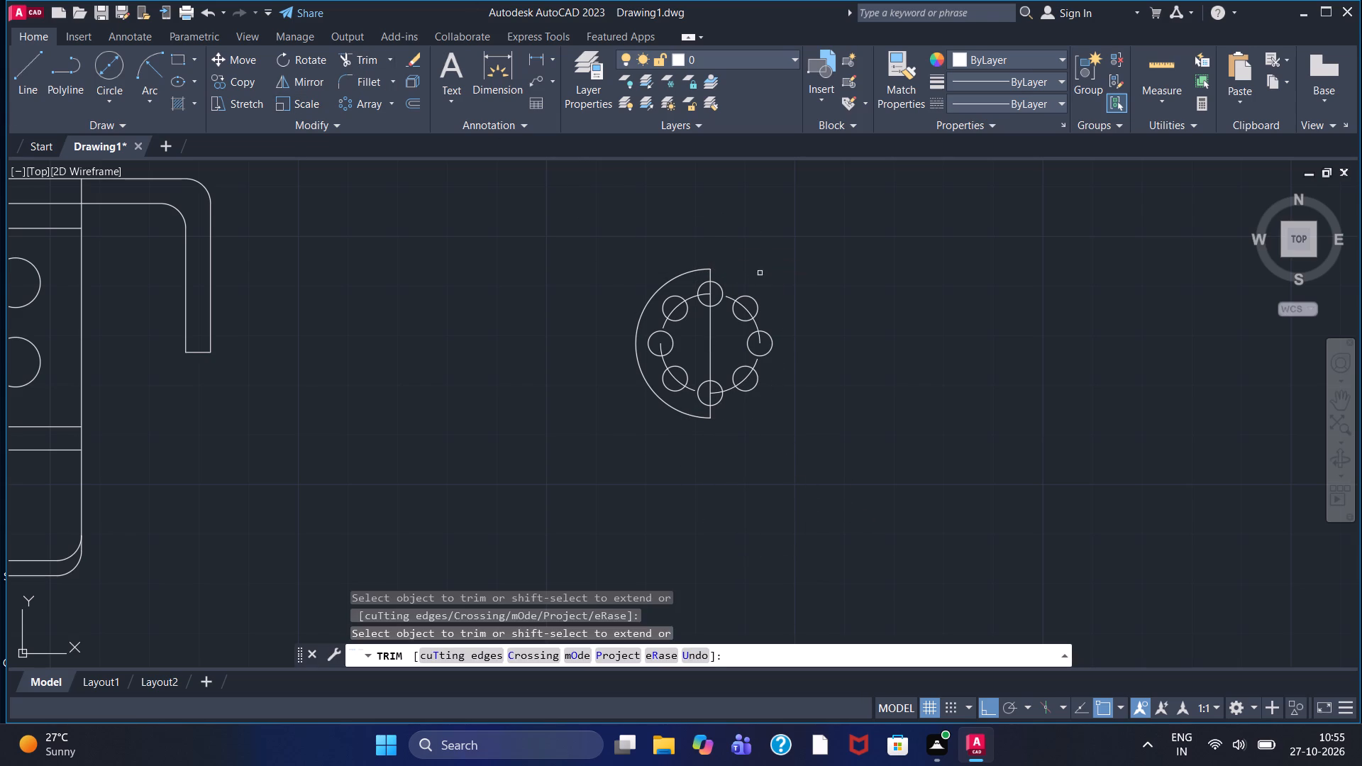
key(Escape)
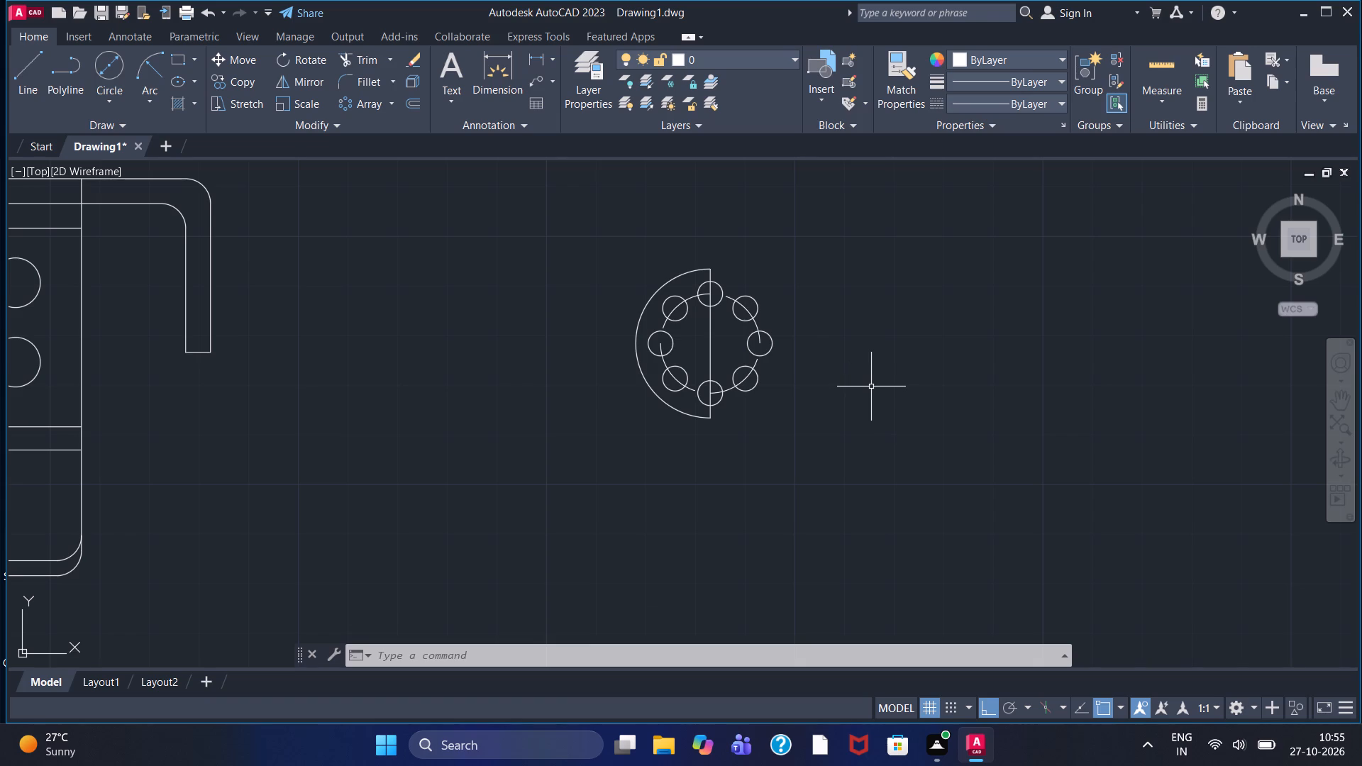
Draw a 24.67 vertical line upward from the half disc's left quadrant, continuing with a horizontal line rightward past the disc.
scroll(871, 387, up, 1)
scroll(726, 297, down, 1)
middle_drag(741, 271, 732, 300)
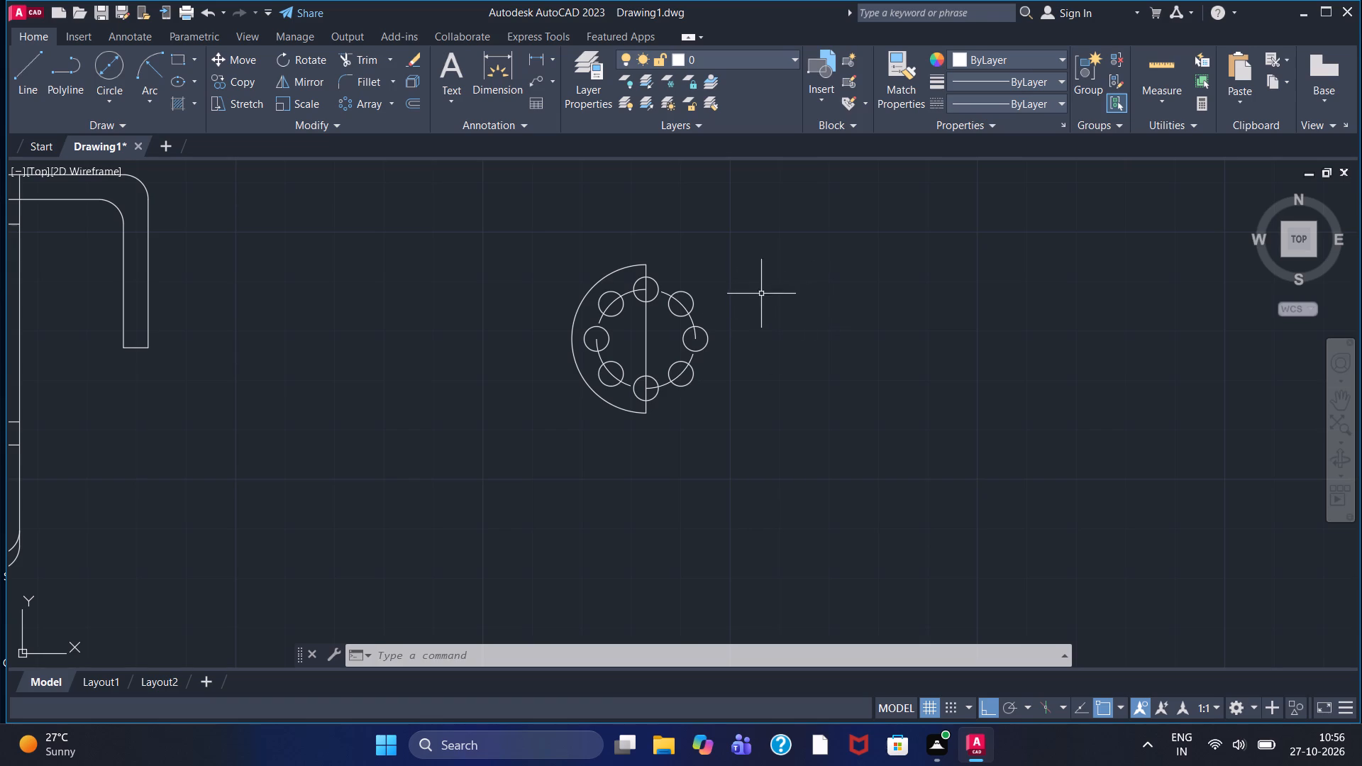
click(35, 70)
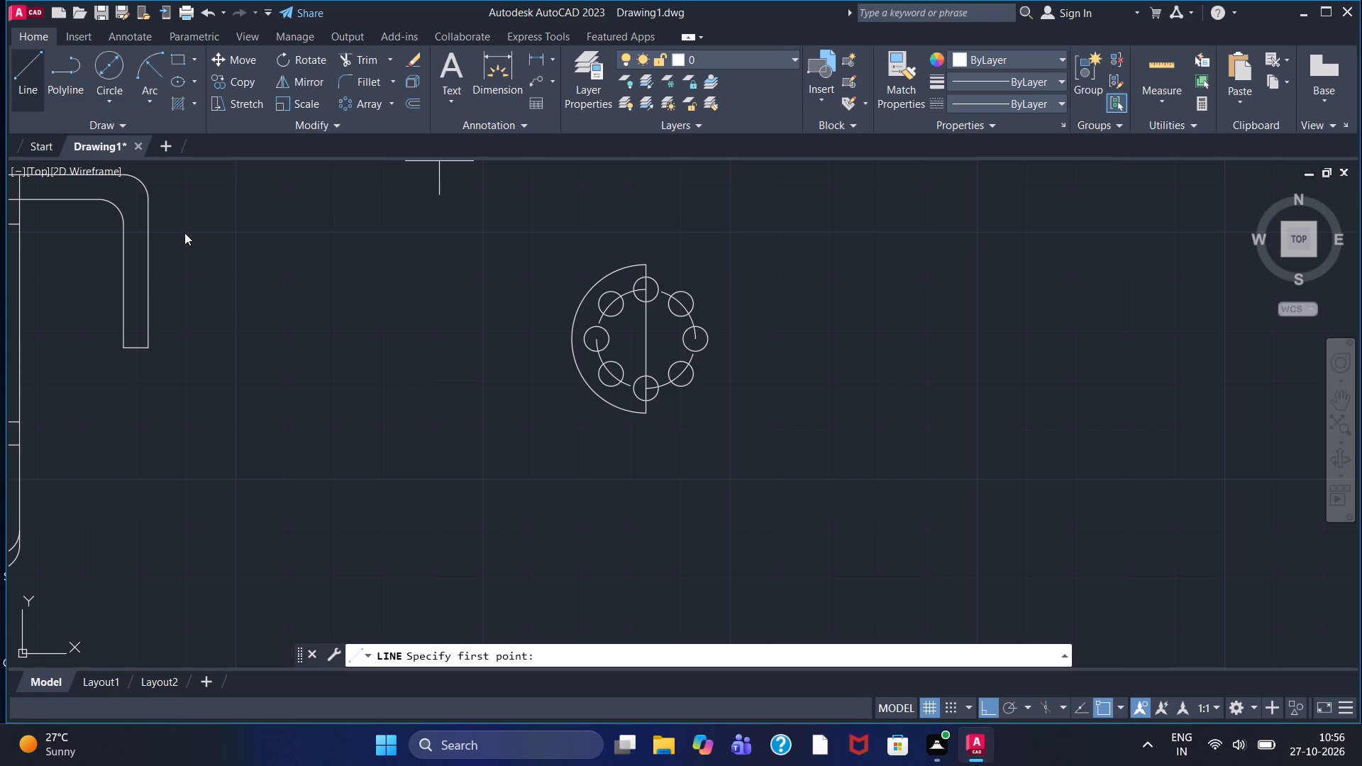
click(571, 338)
text(24.6)
key(7)
key(Return)
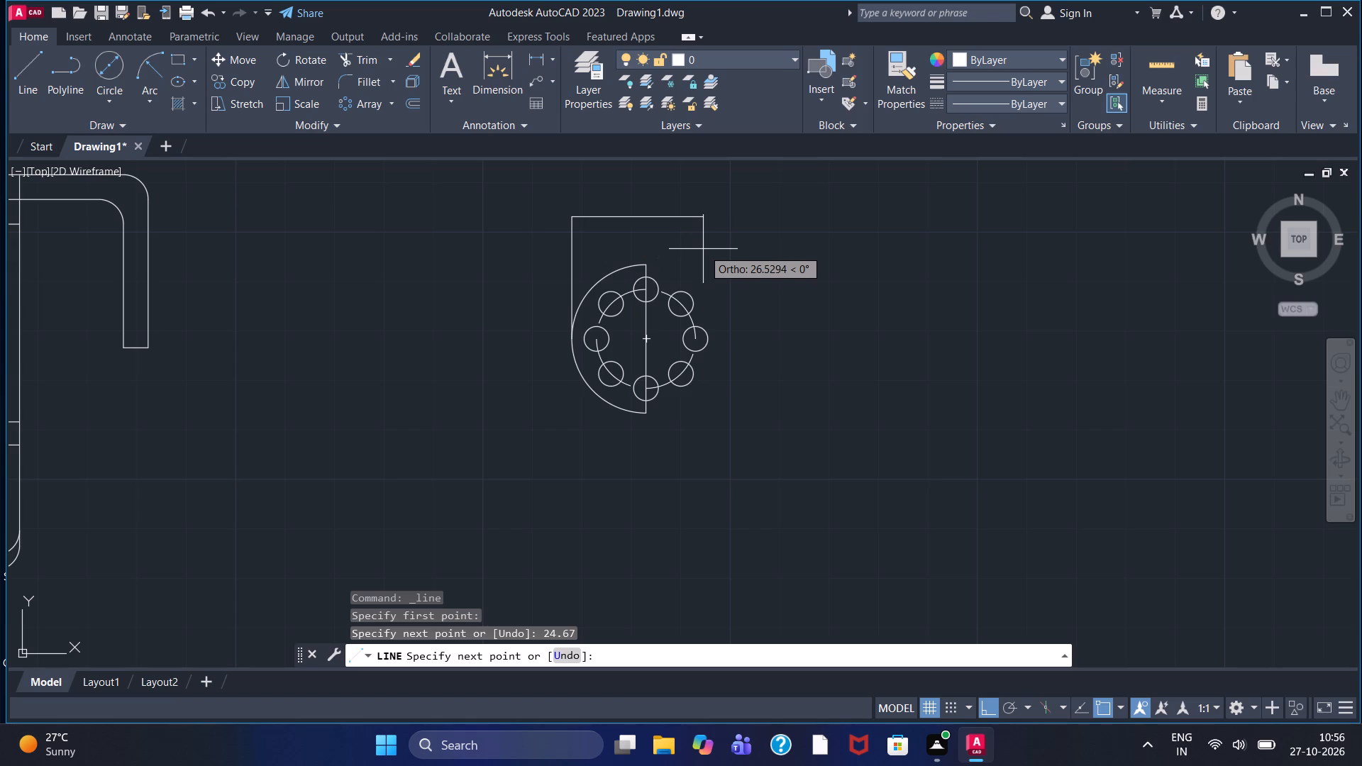
click(787, 245)
key(Escape)
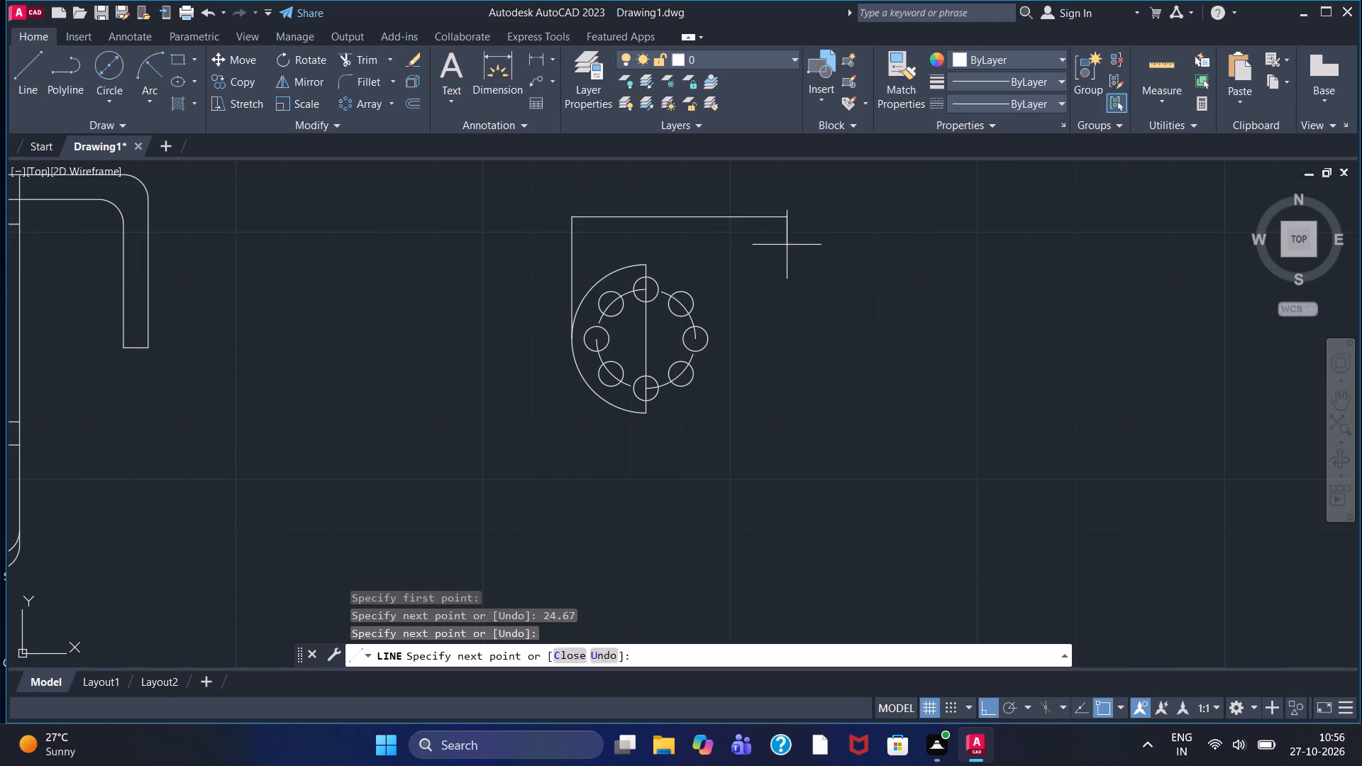
Draw a vertical line from the half disc's top endpoint upward across the horizontal construction line.
click(27, 90)
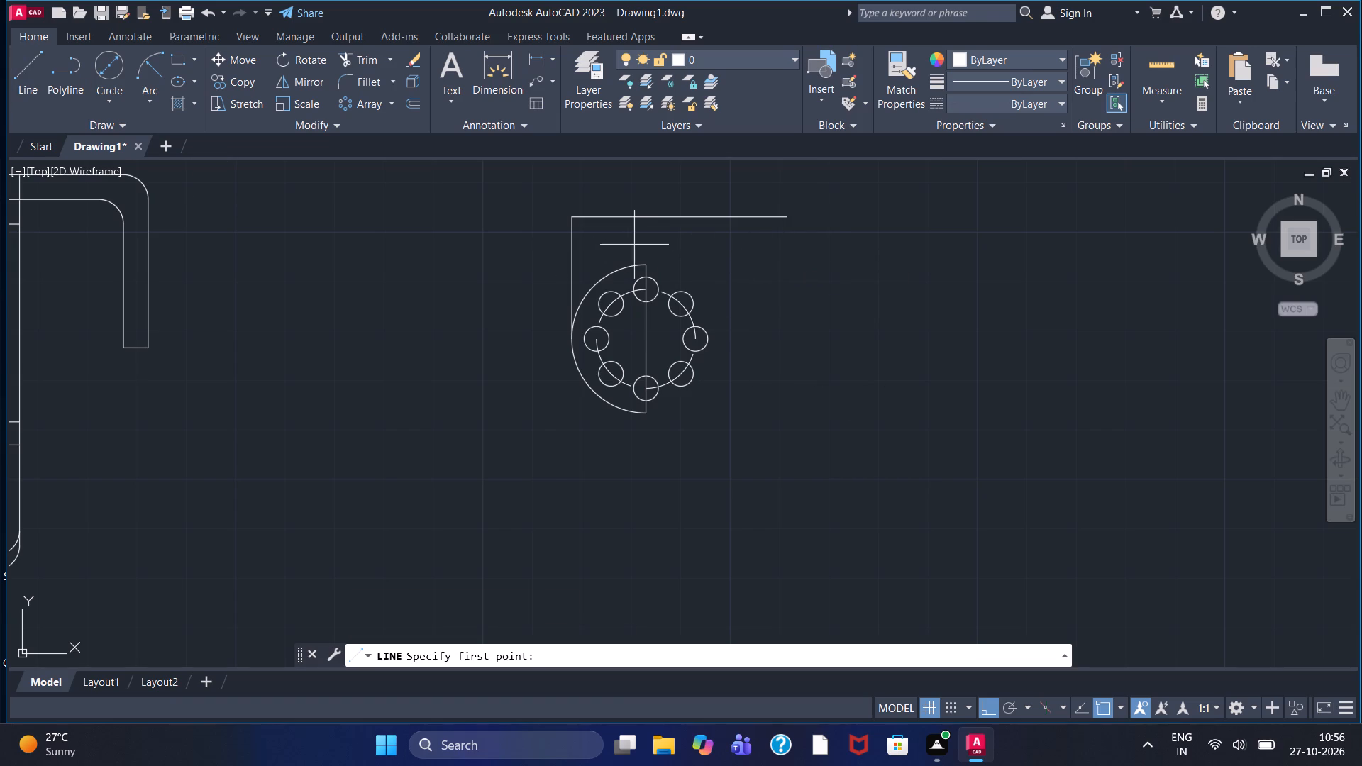
drag(647, 267, 650, 248)
click(641, 189)
key(Escape)
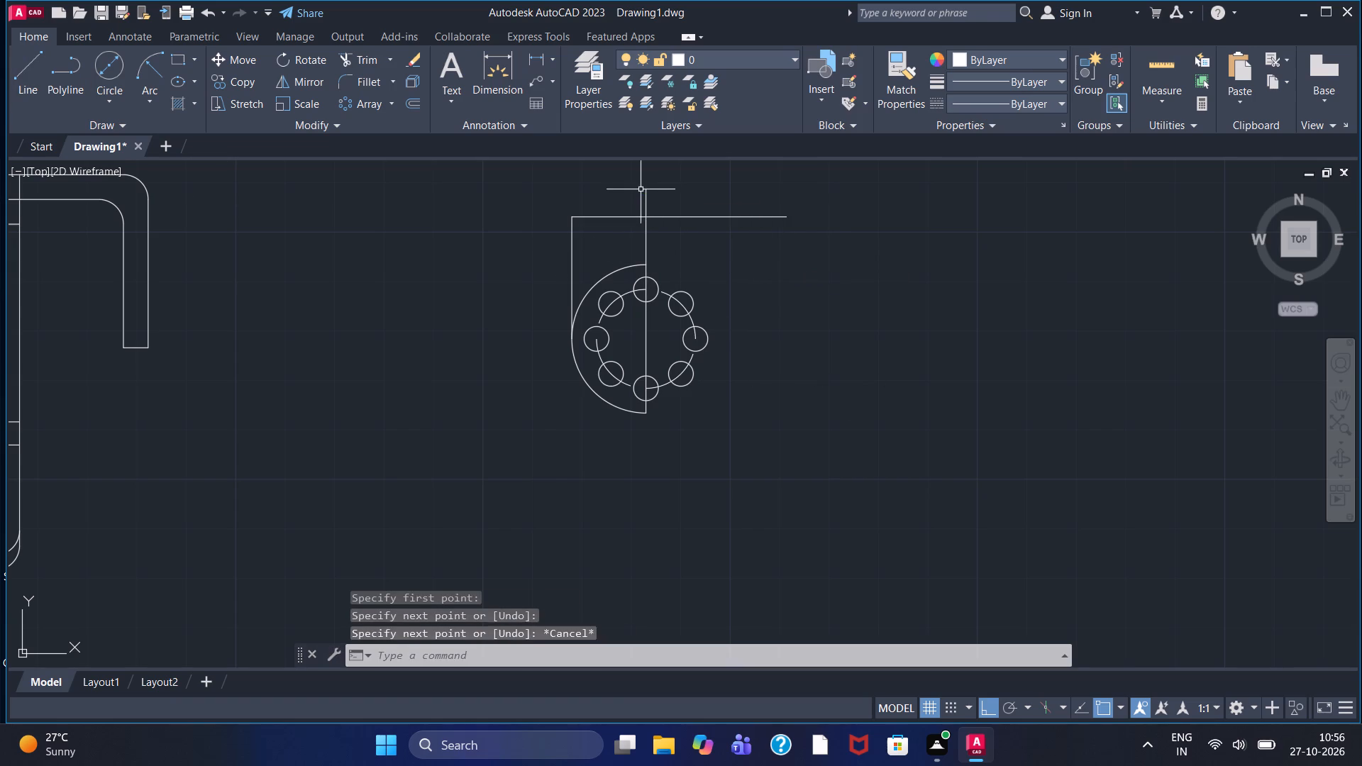
Trim away the construction lines and the vertical overshoot, leaving the vertical line from the disc's top to the construction height.
click(374, 56)
click(604, 216)
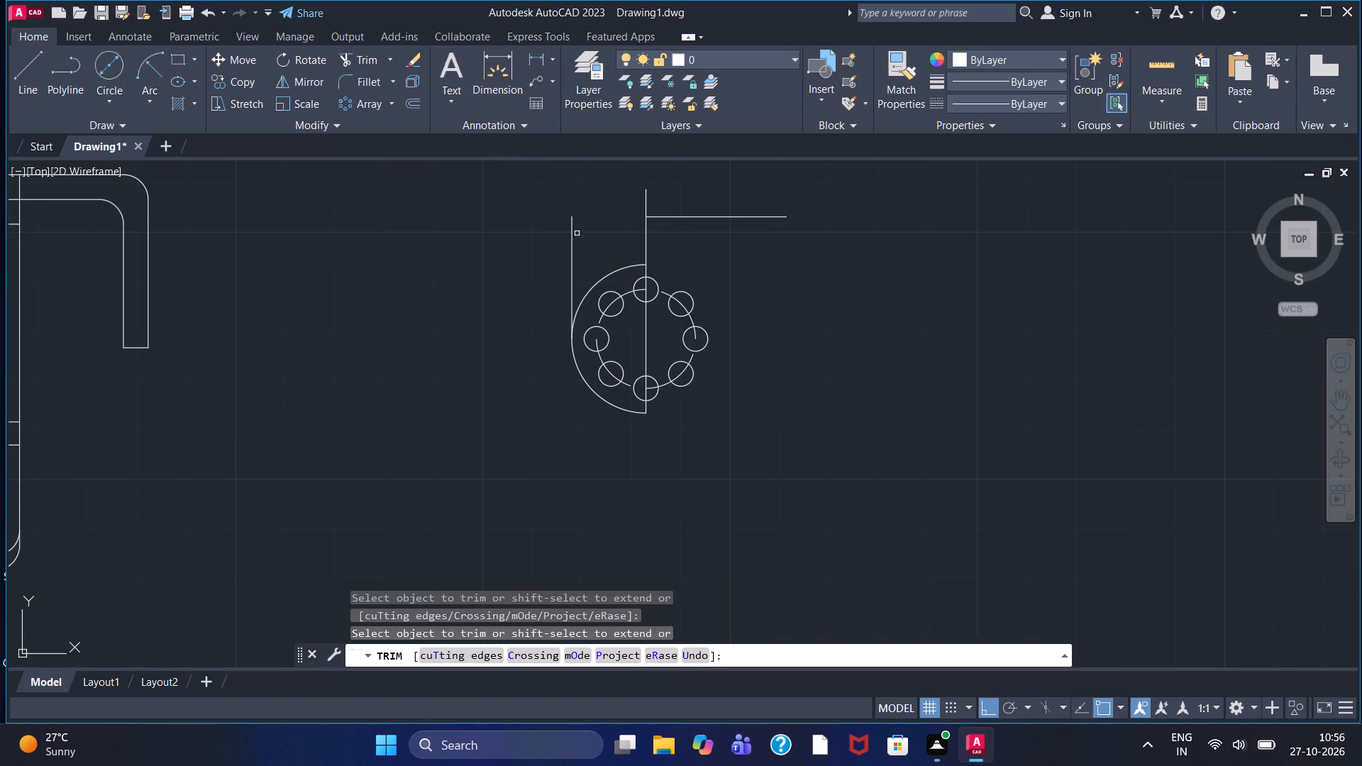
click(572, 243)
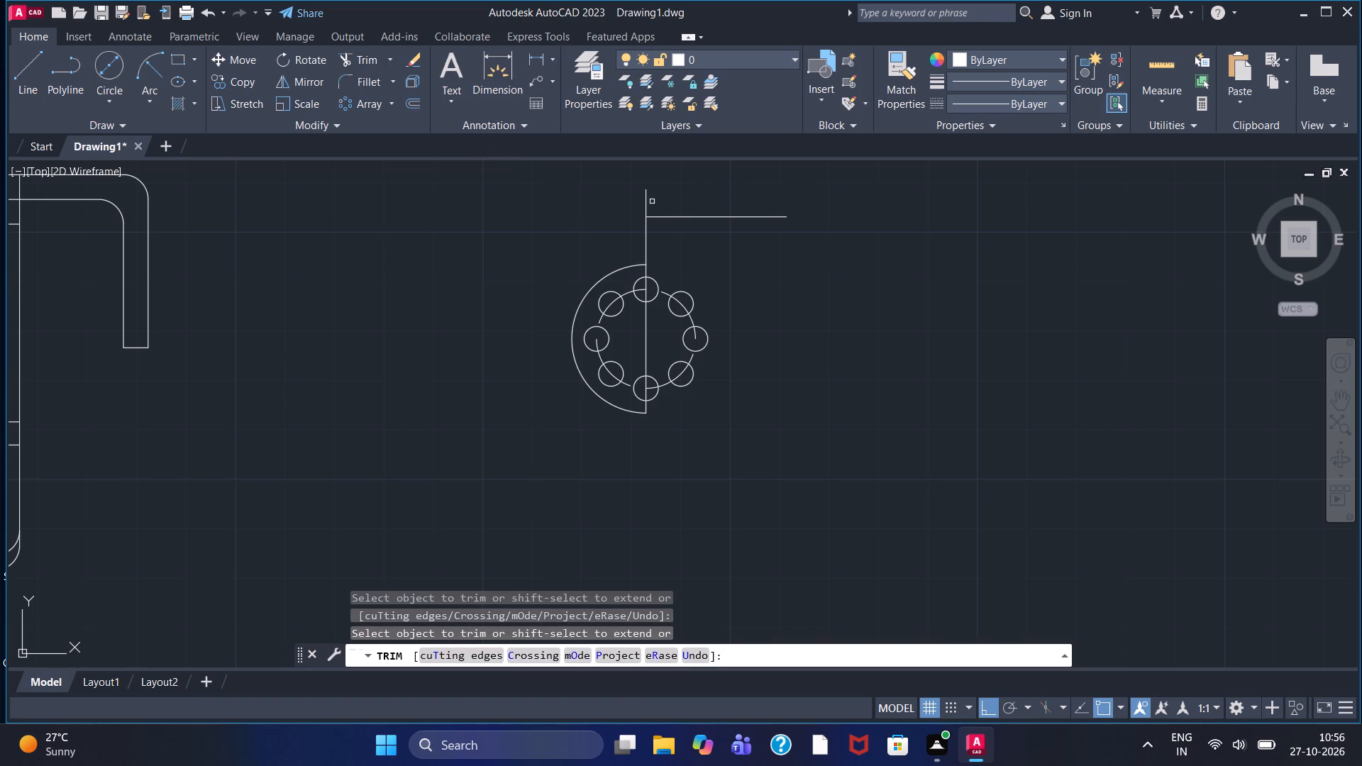
click(646, 200)
click(760, 219)
key(Escape)
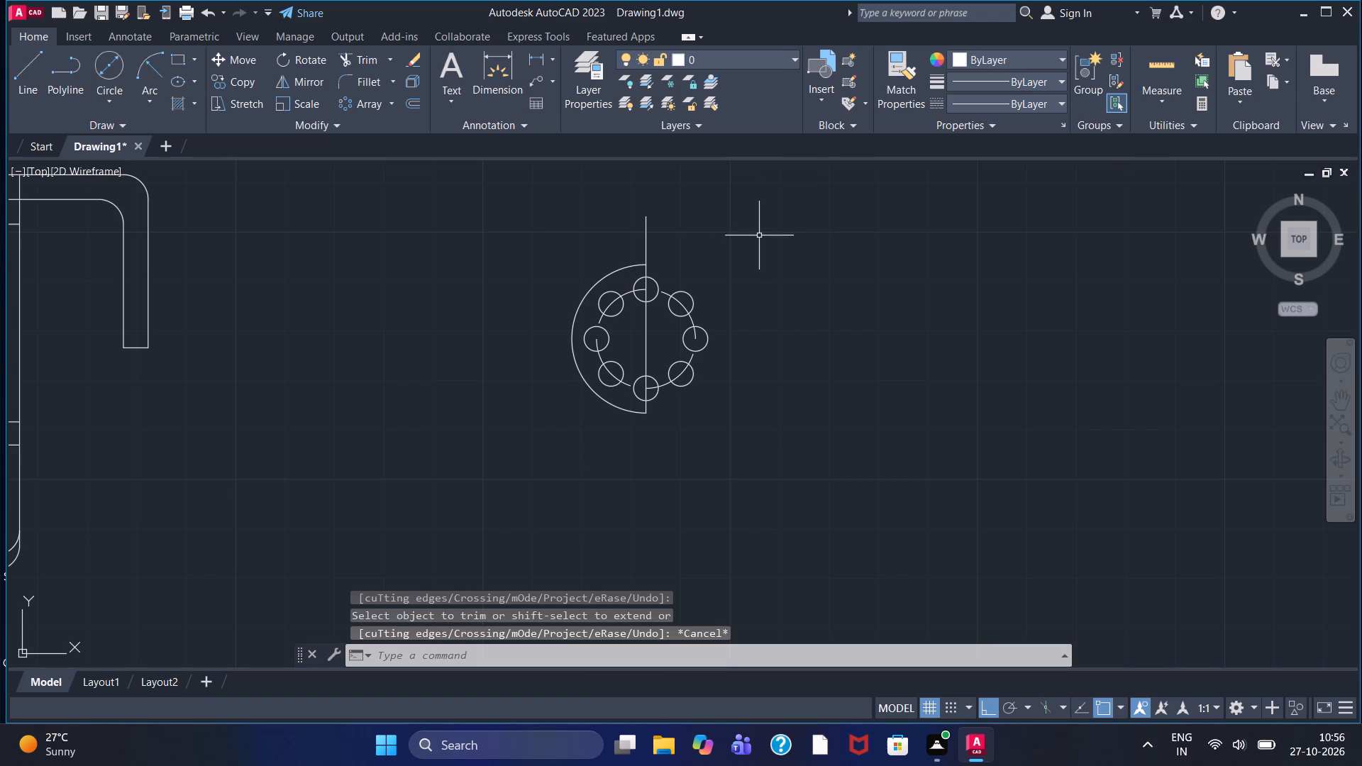
From the top of the vertical line, draw a 54 horizontal line rightward and a 50 vertical line downward.
click(17, 81)
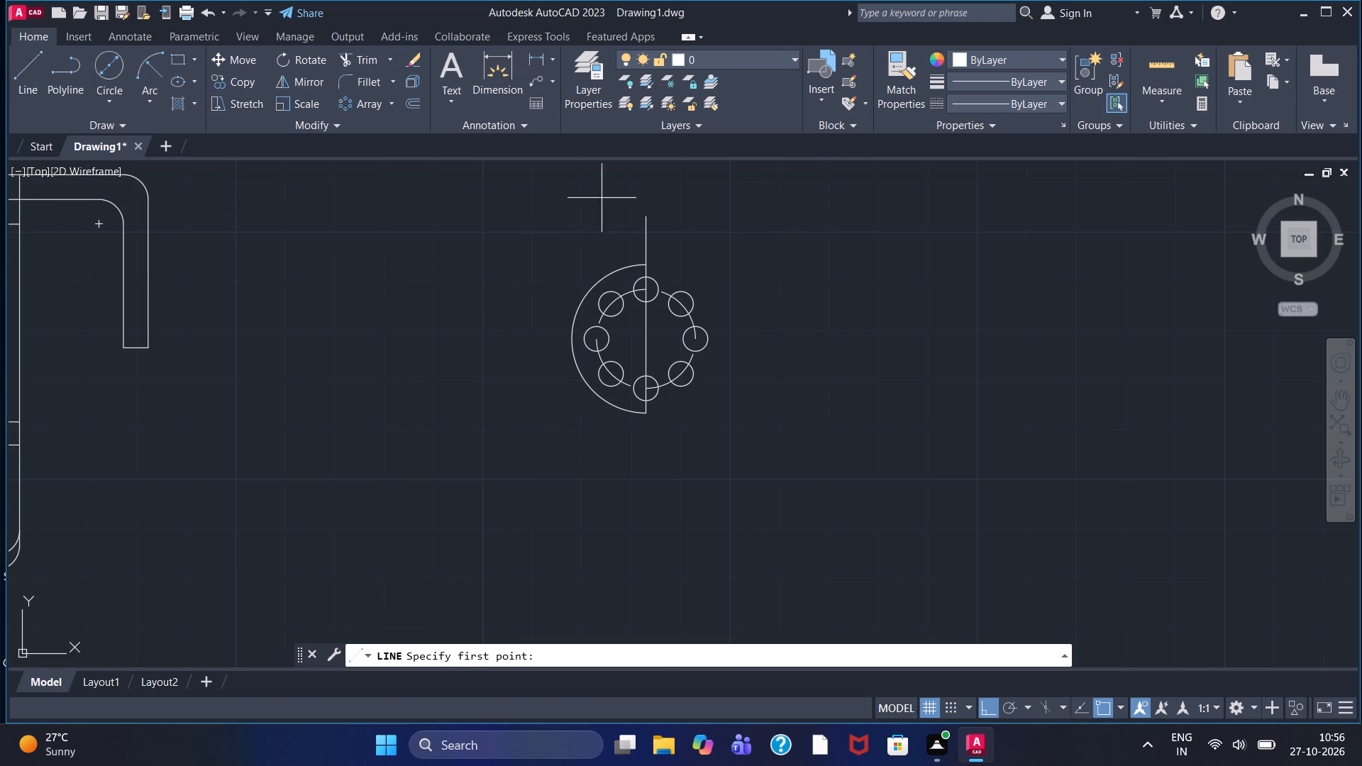
click(644, 219)
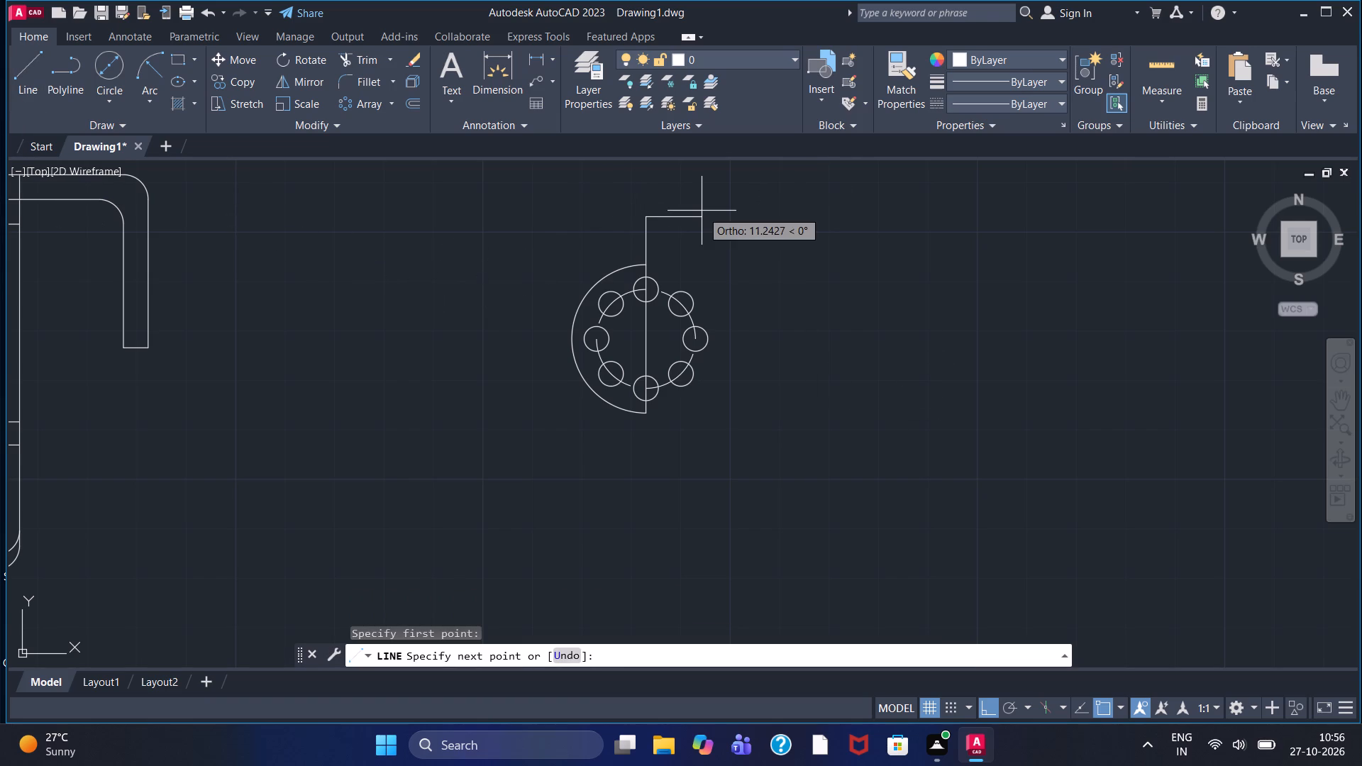
text(54)
key(Return)
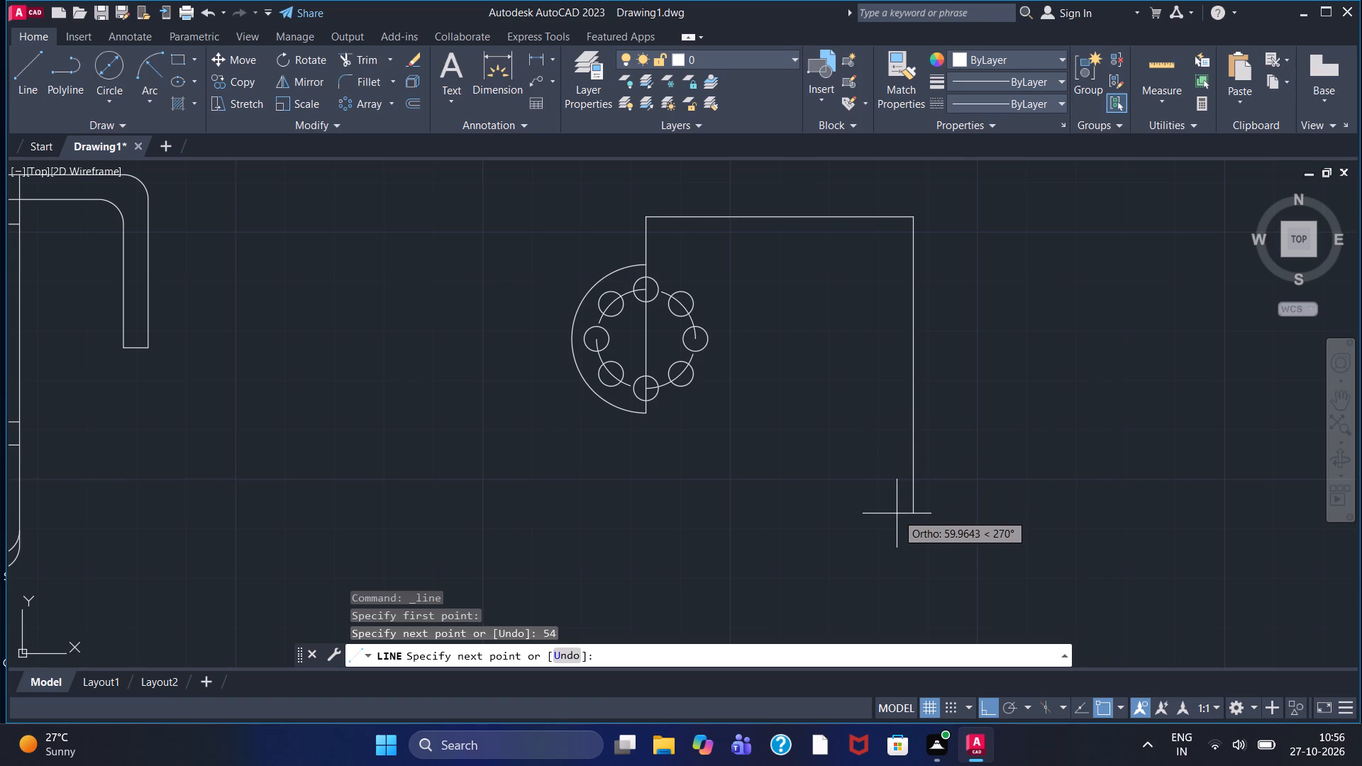
text(55)
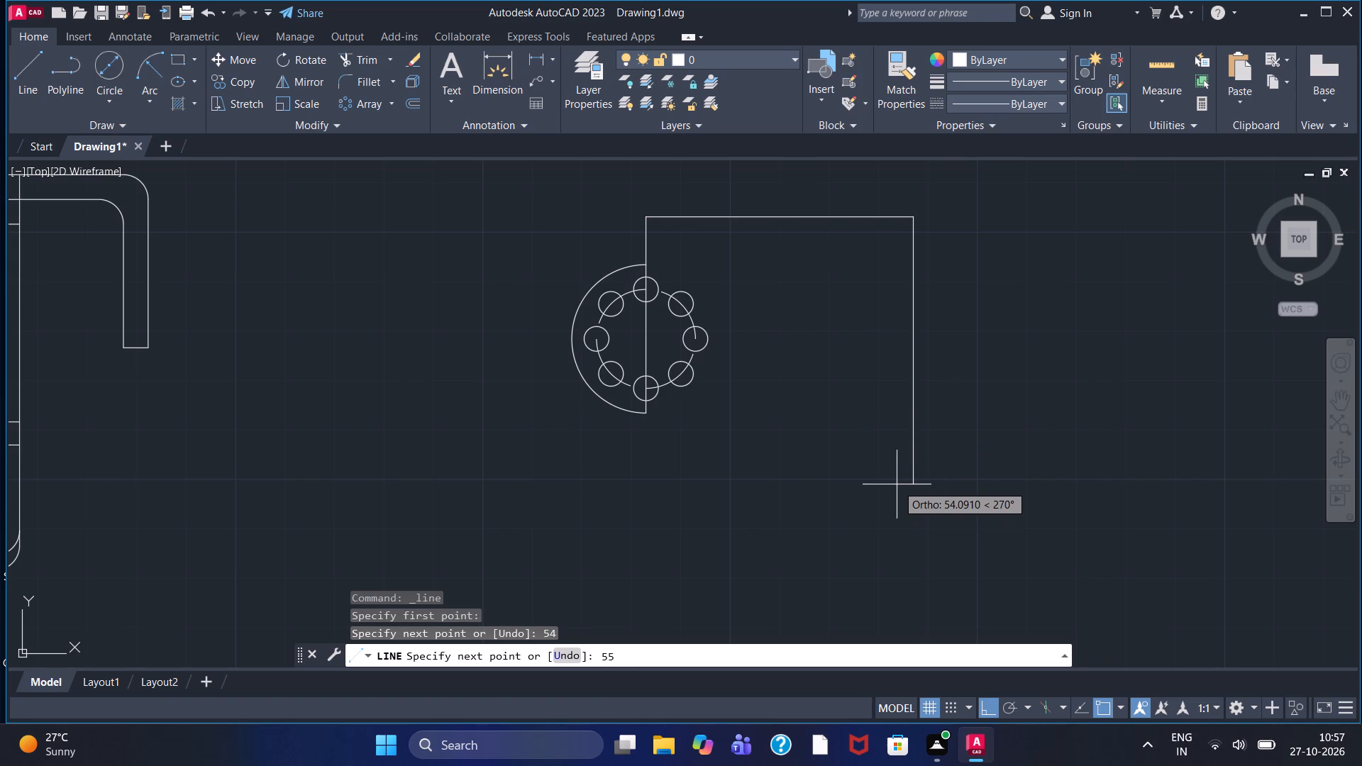
key(BackSpace)
key(BackSpace)
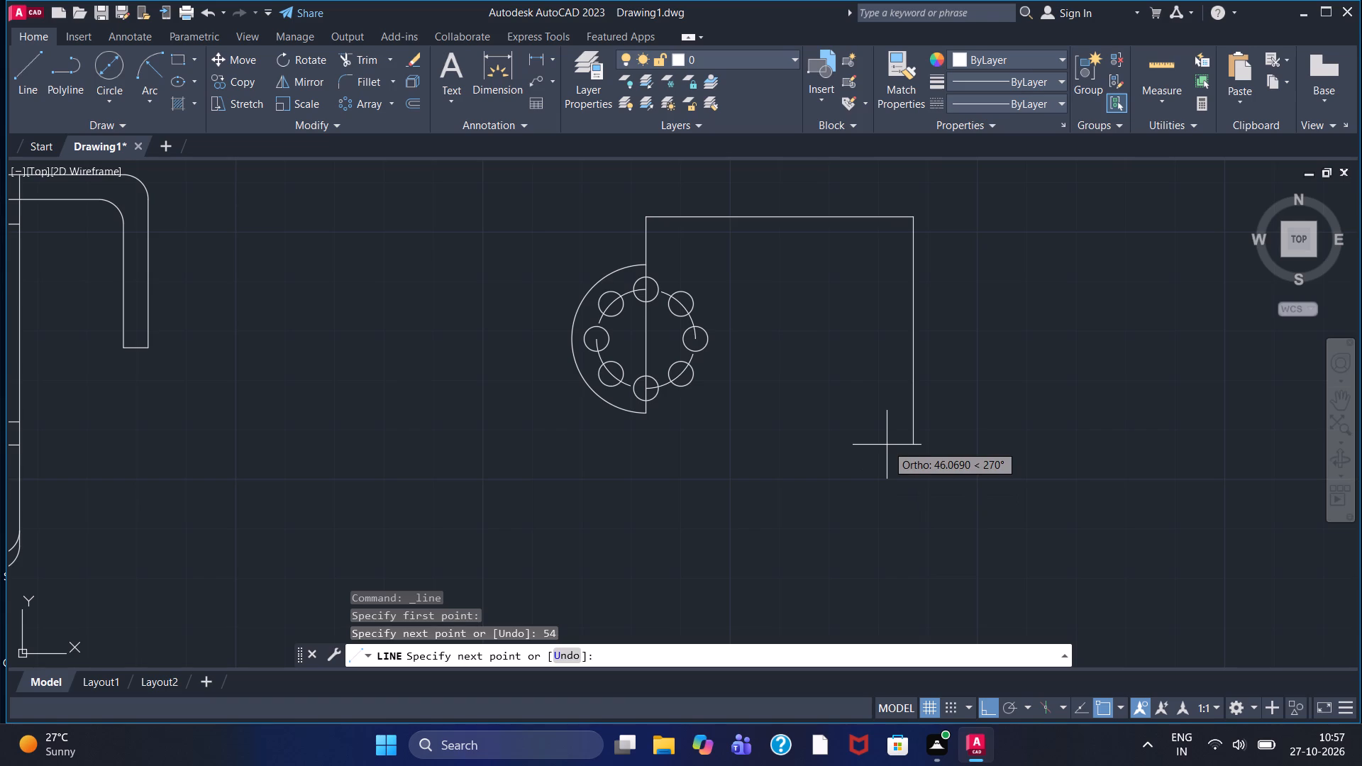
key(5)
key(0)
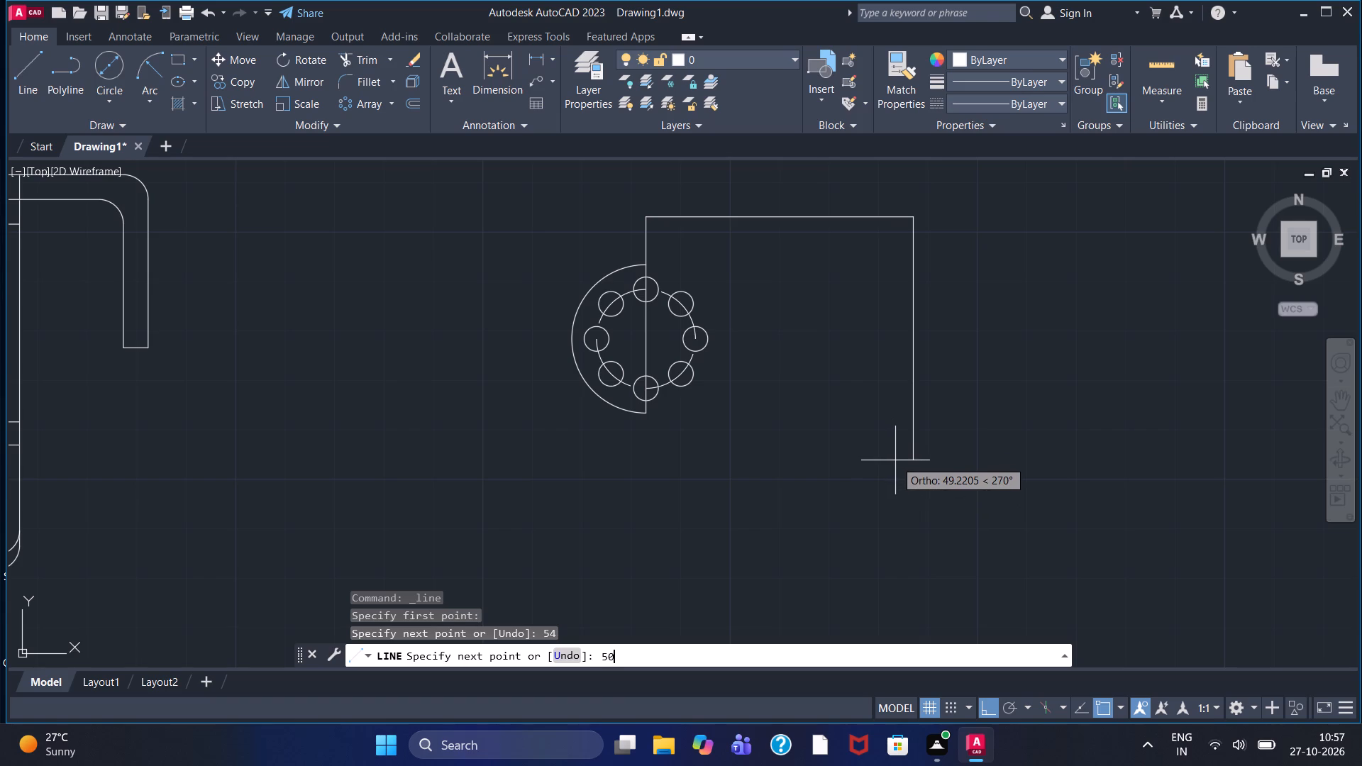
key(Return)
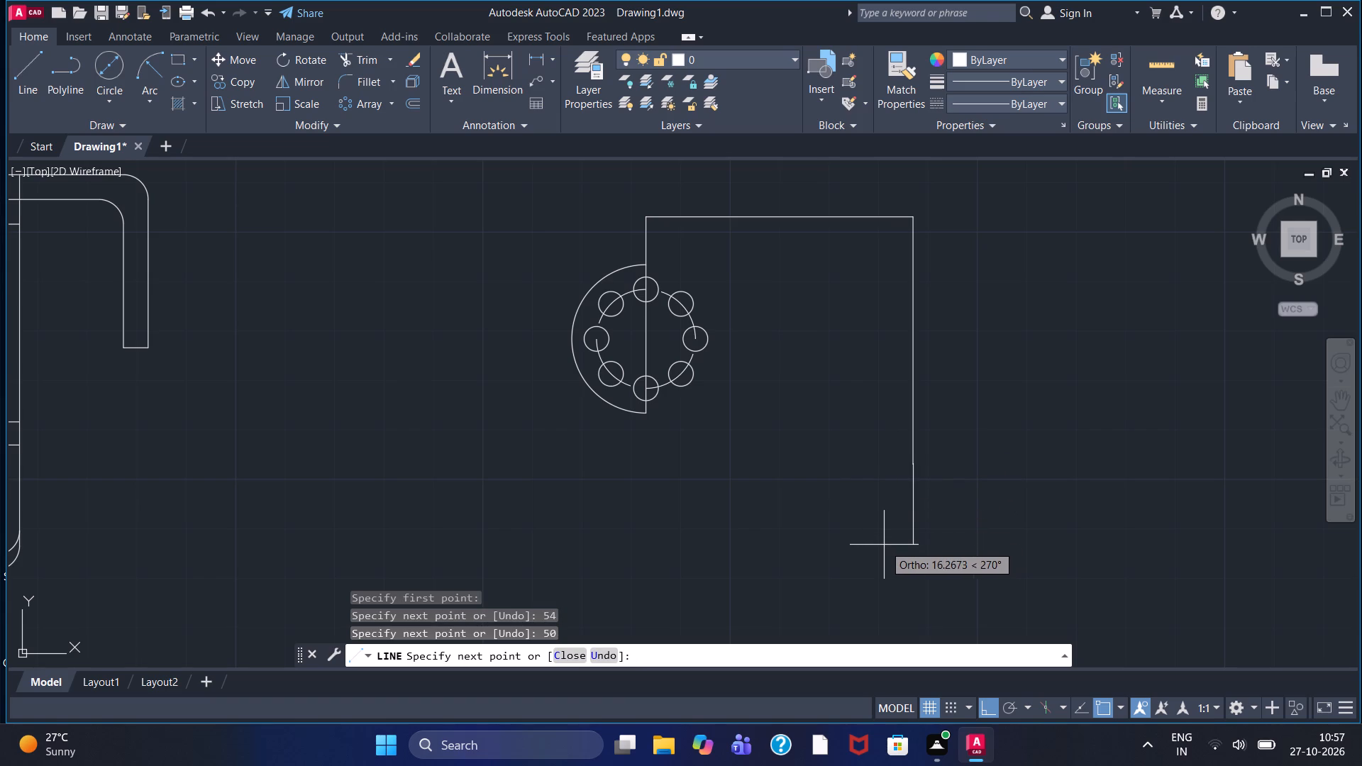
Turn ortho mode off and add a freehand diagonal line down and to the left from the 50 line's lower end.
key(F8)
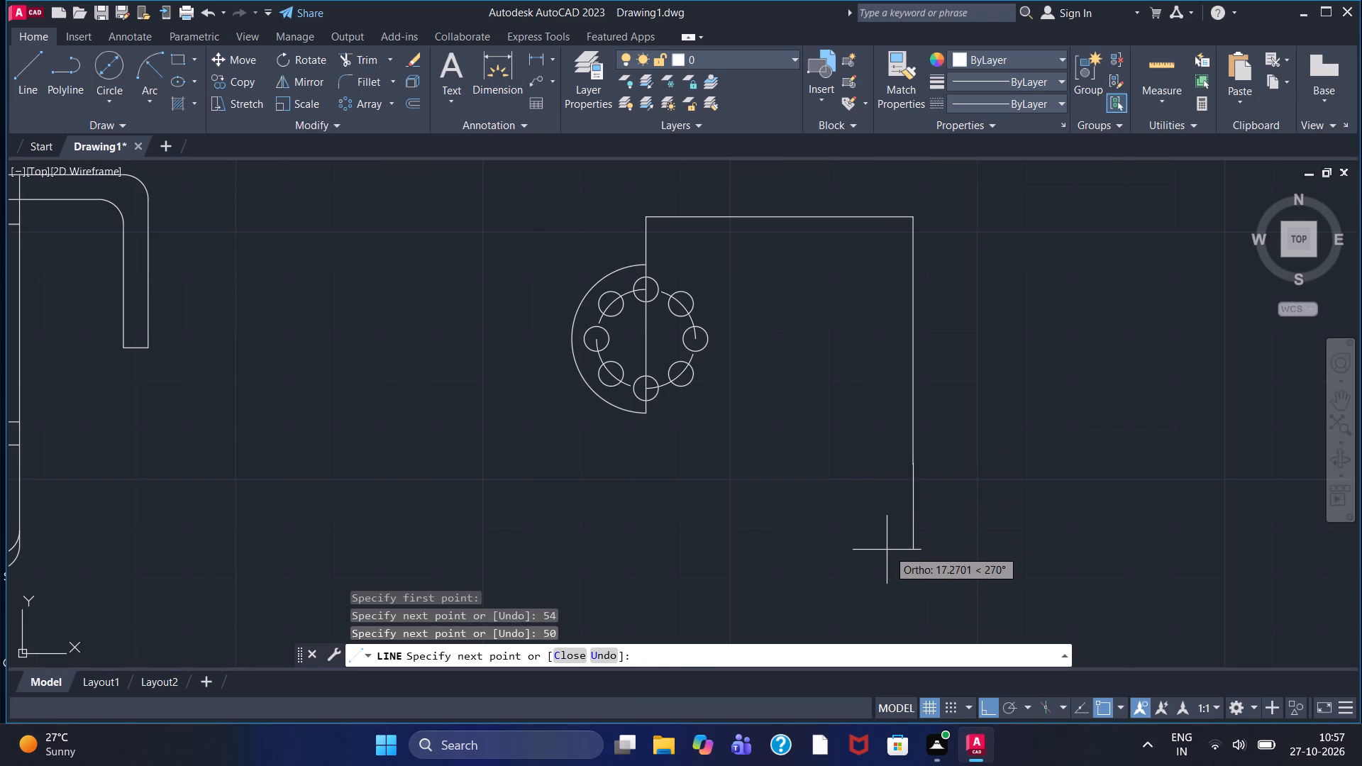
click(842, 550)
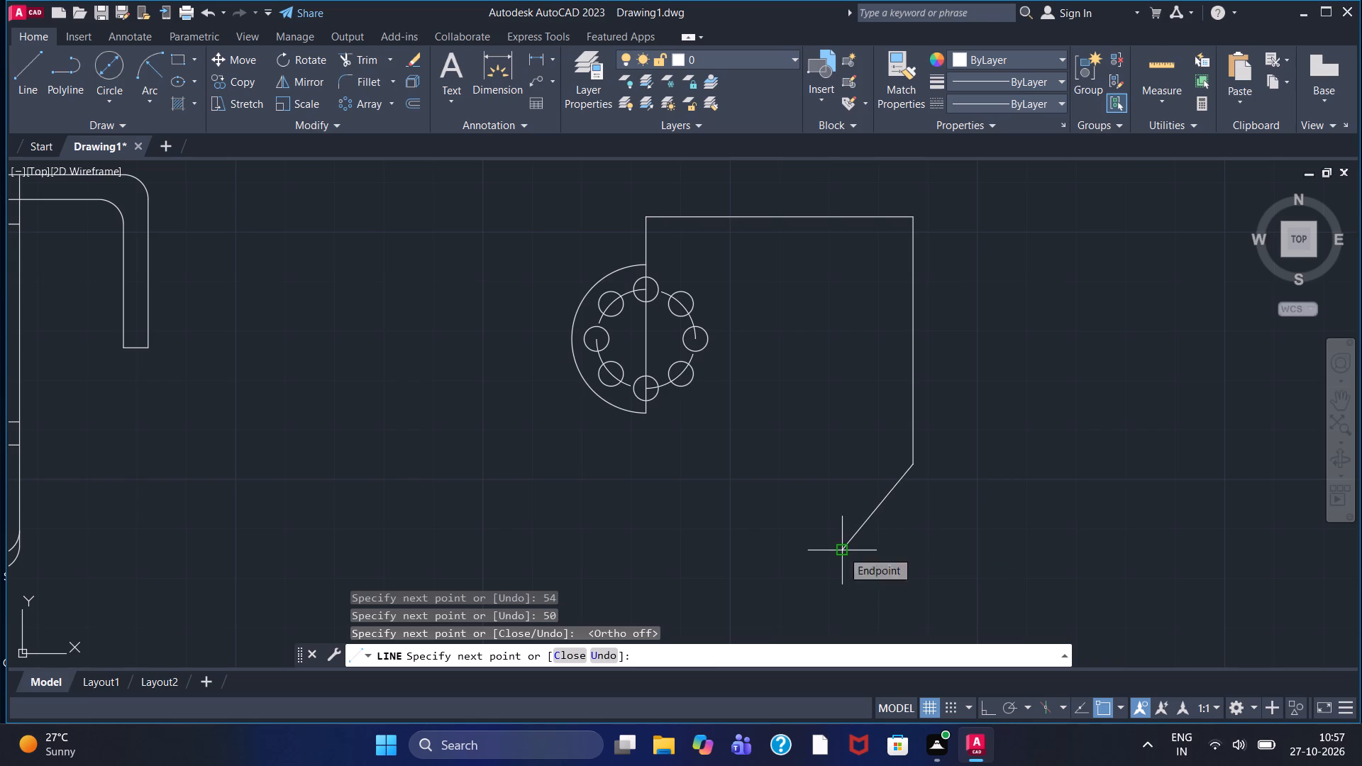
key(Escape)
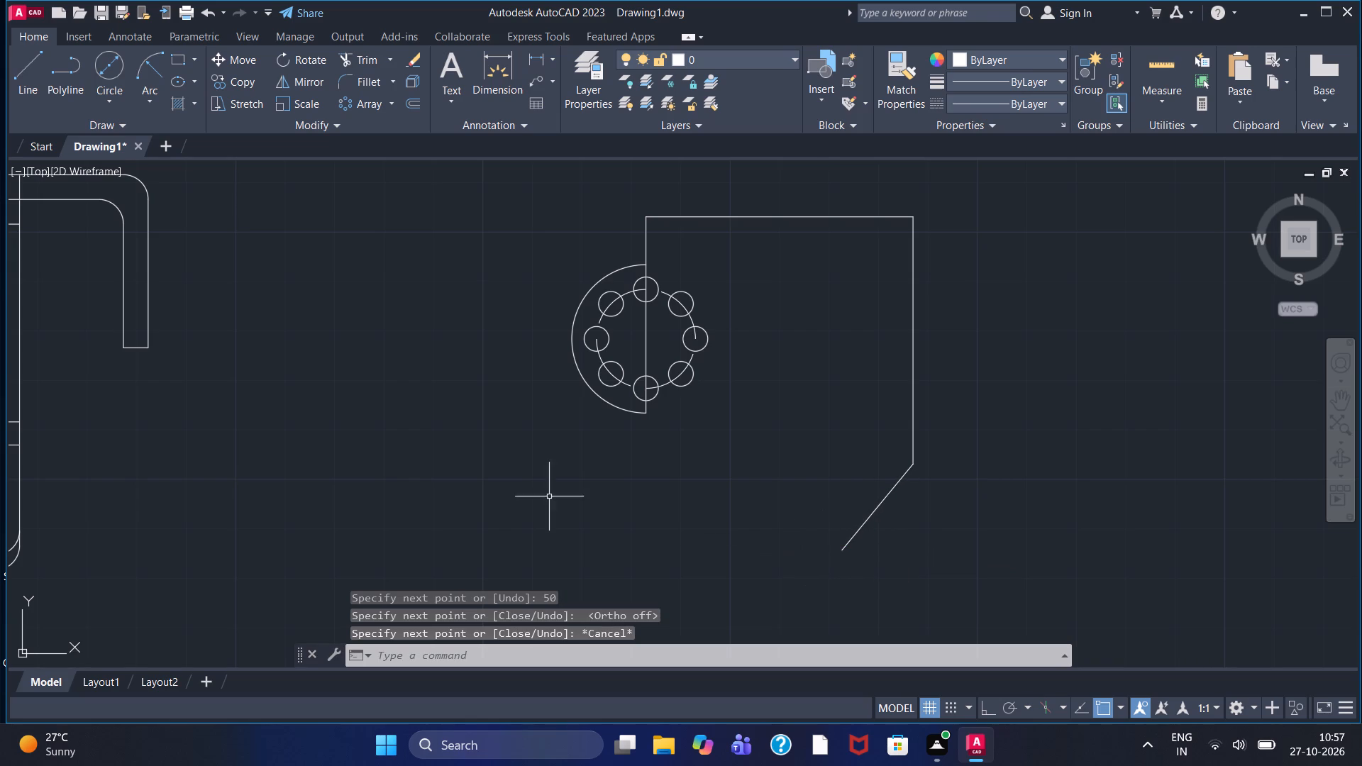
Offset the 50 vertical line and the diagonal line 2 units inward using the Through option.
click(408, 104)
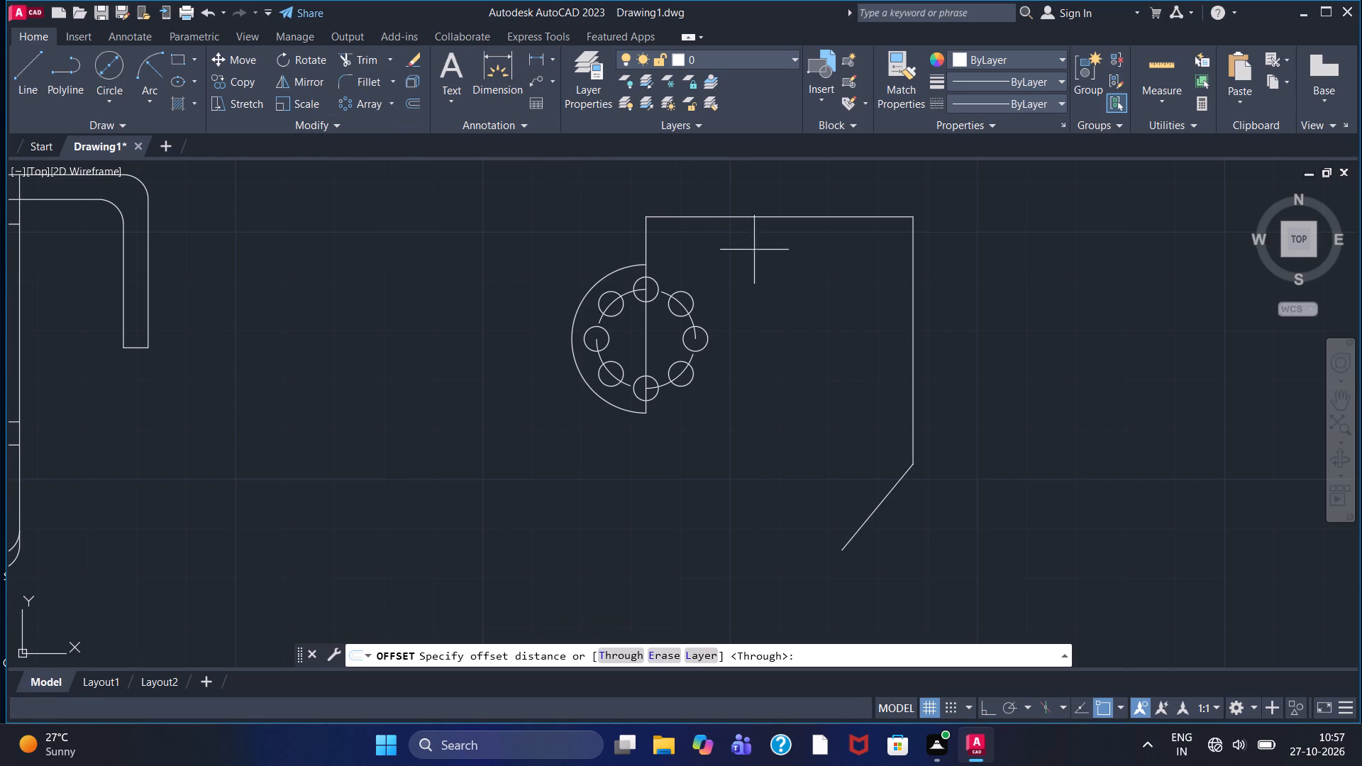
click(621, 660)
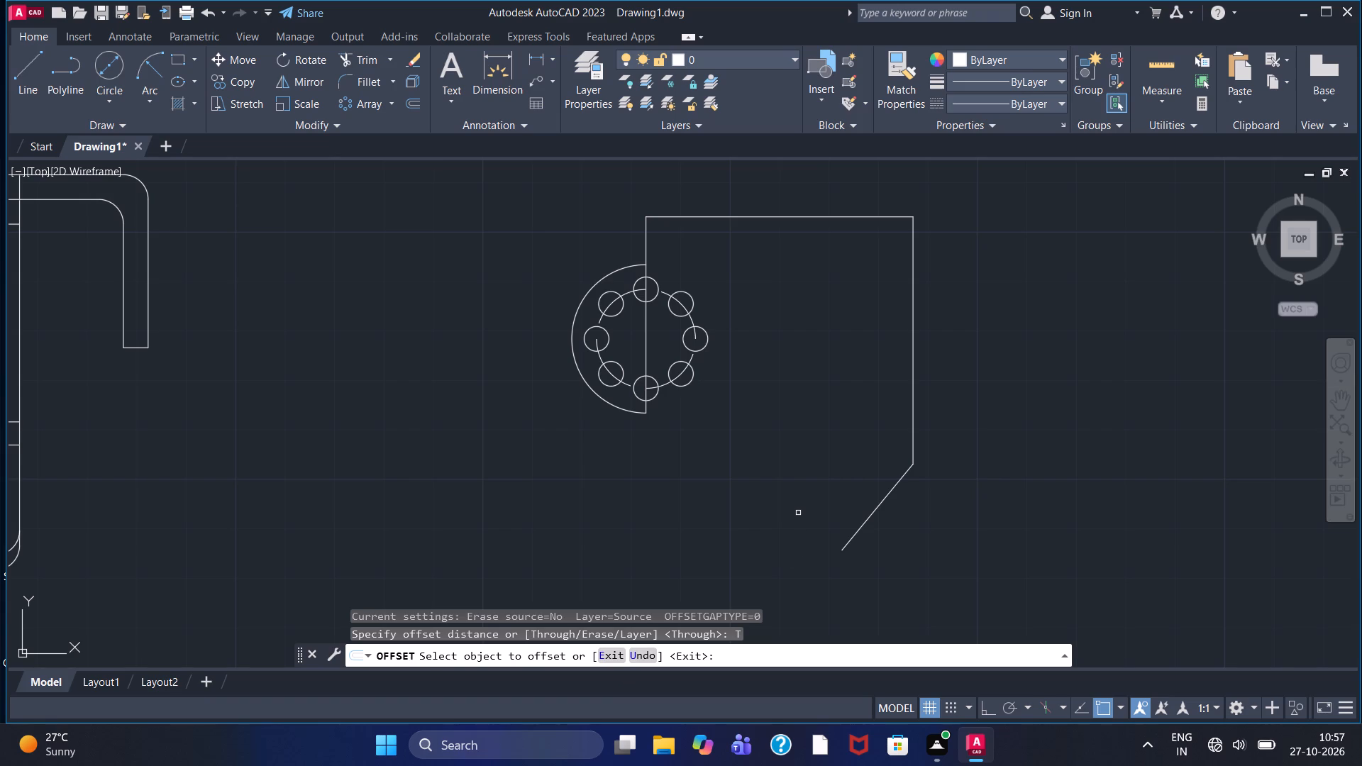
click(914, 389)
key(2)
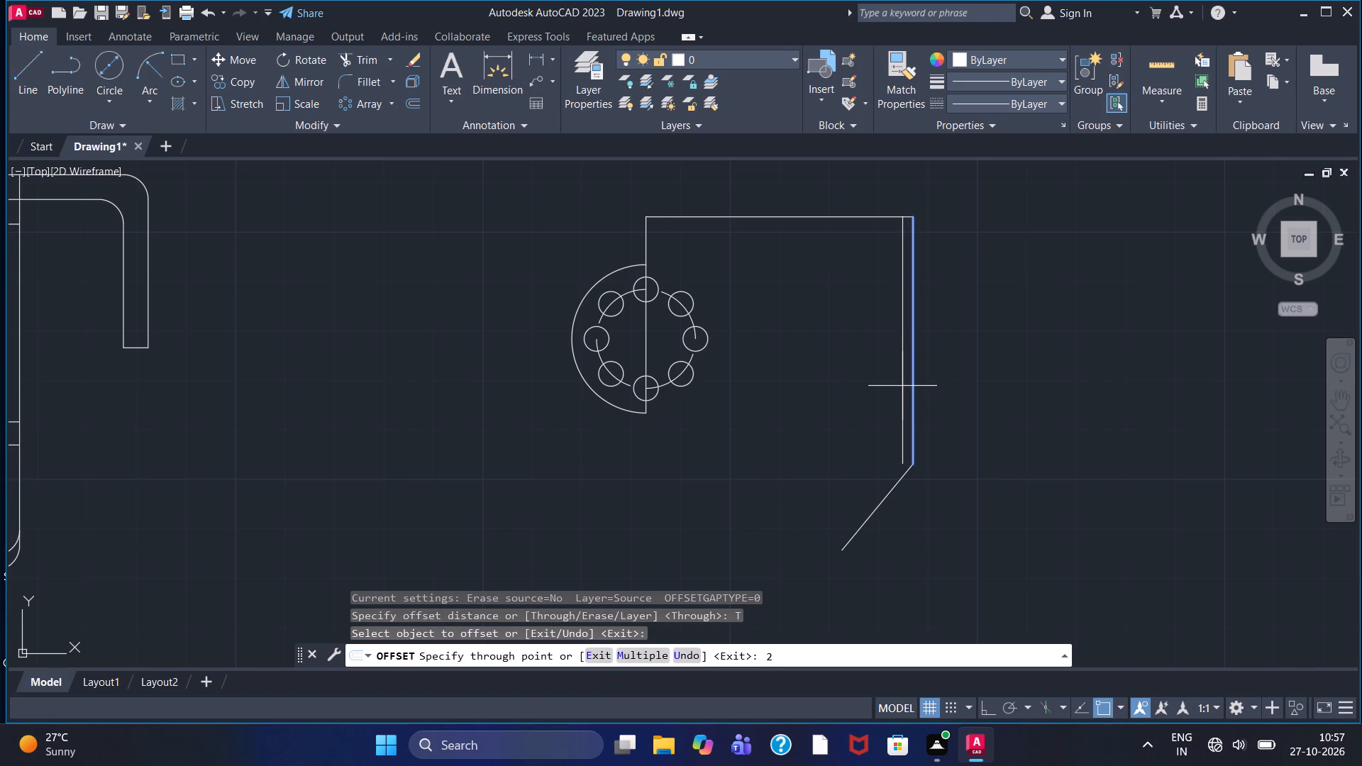
scroll(902, 386, up, 2)
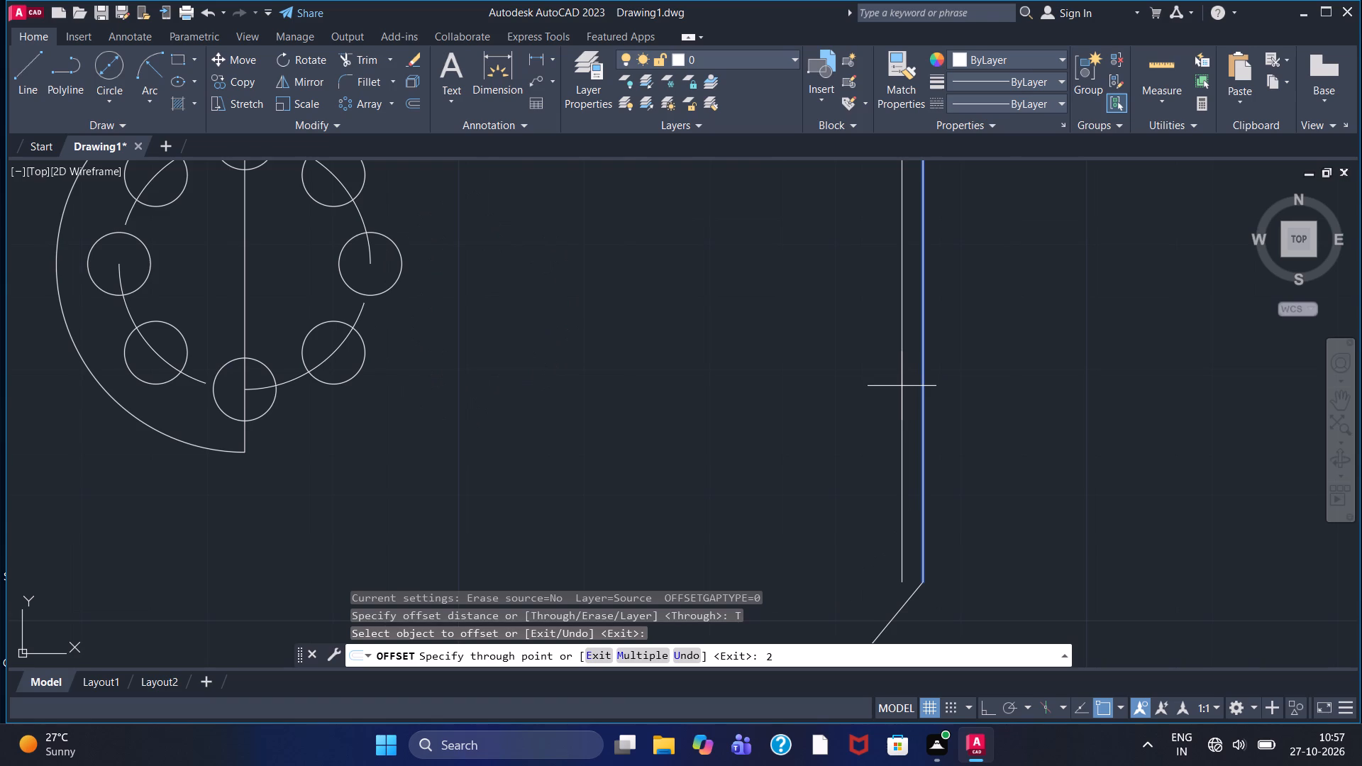
key(Return)
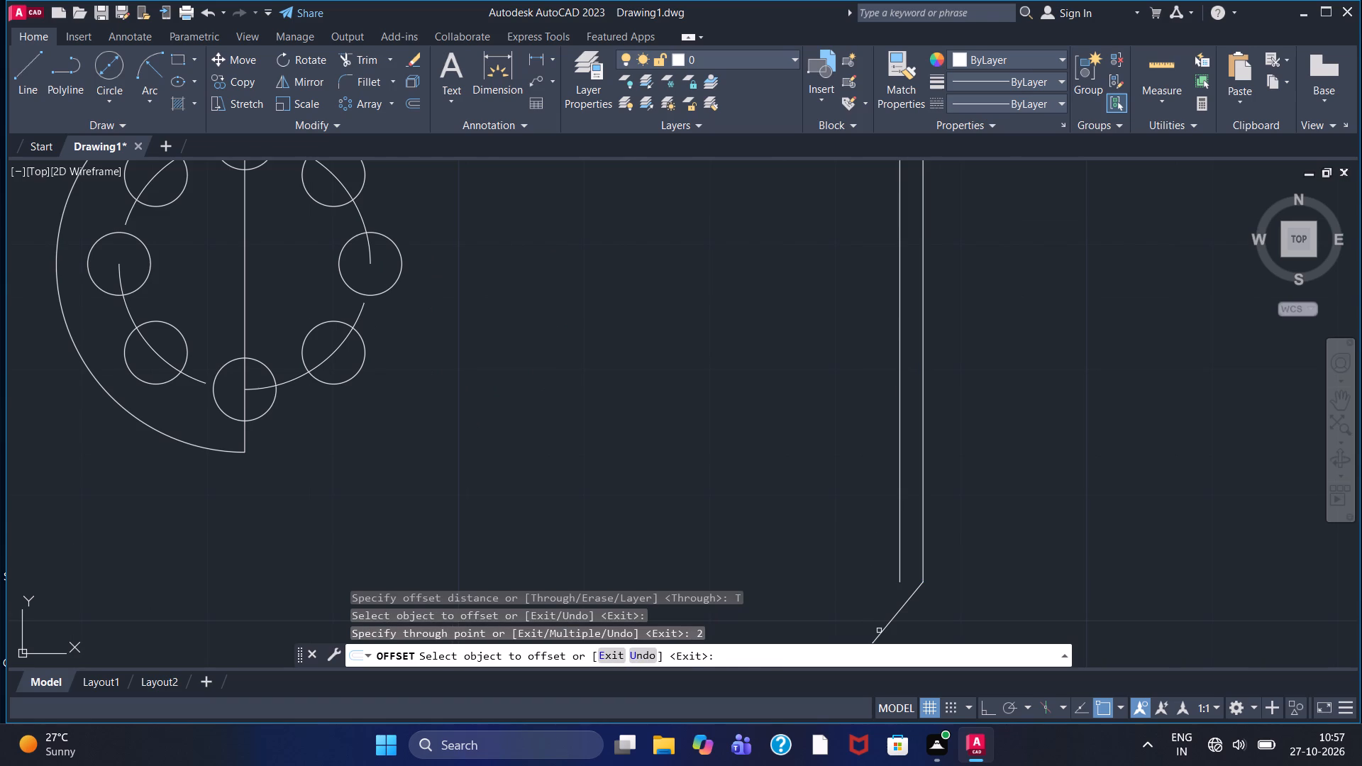
click(880, 631)
key(2)
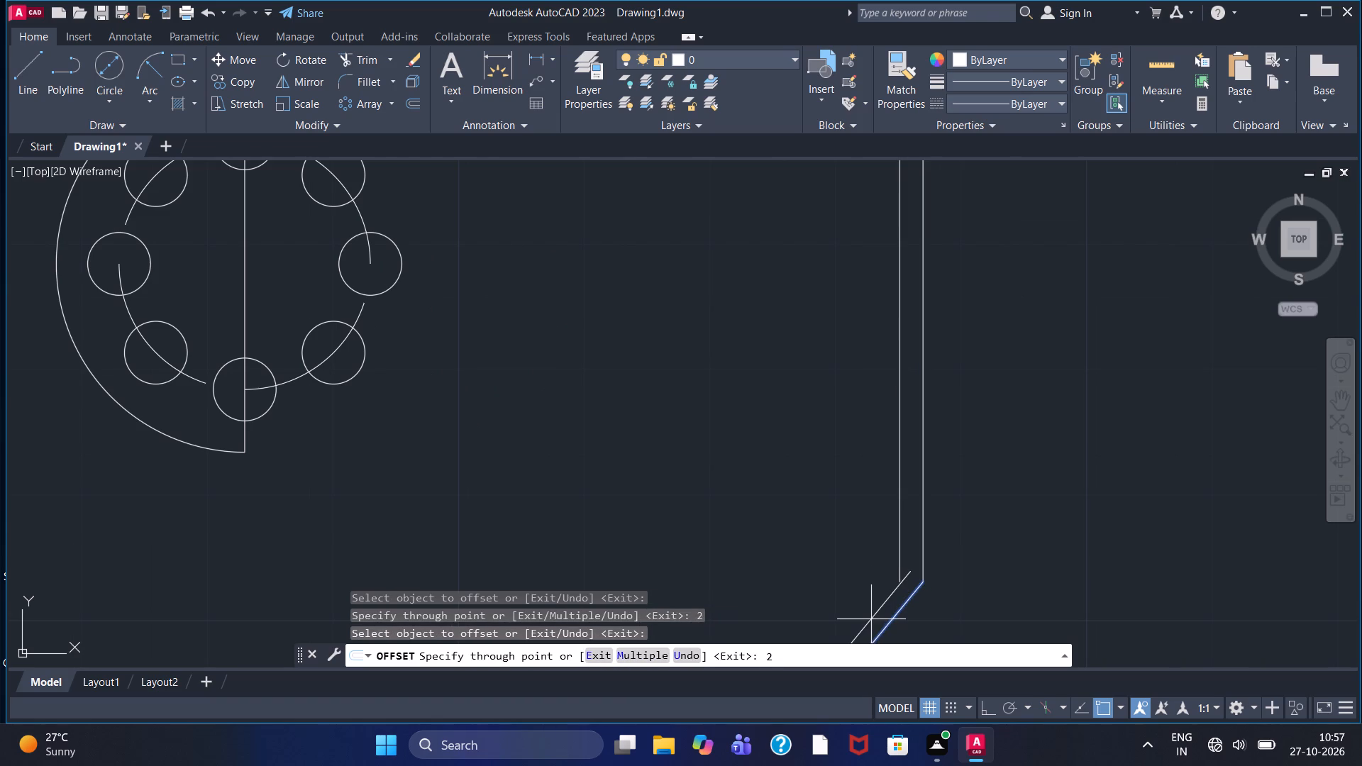
key(Return)
key(Escape)
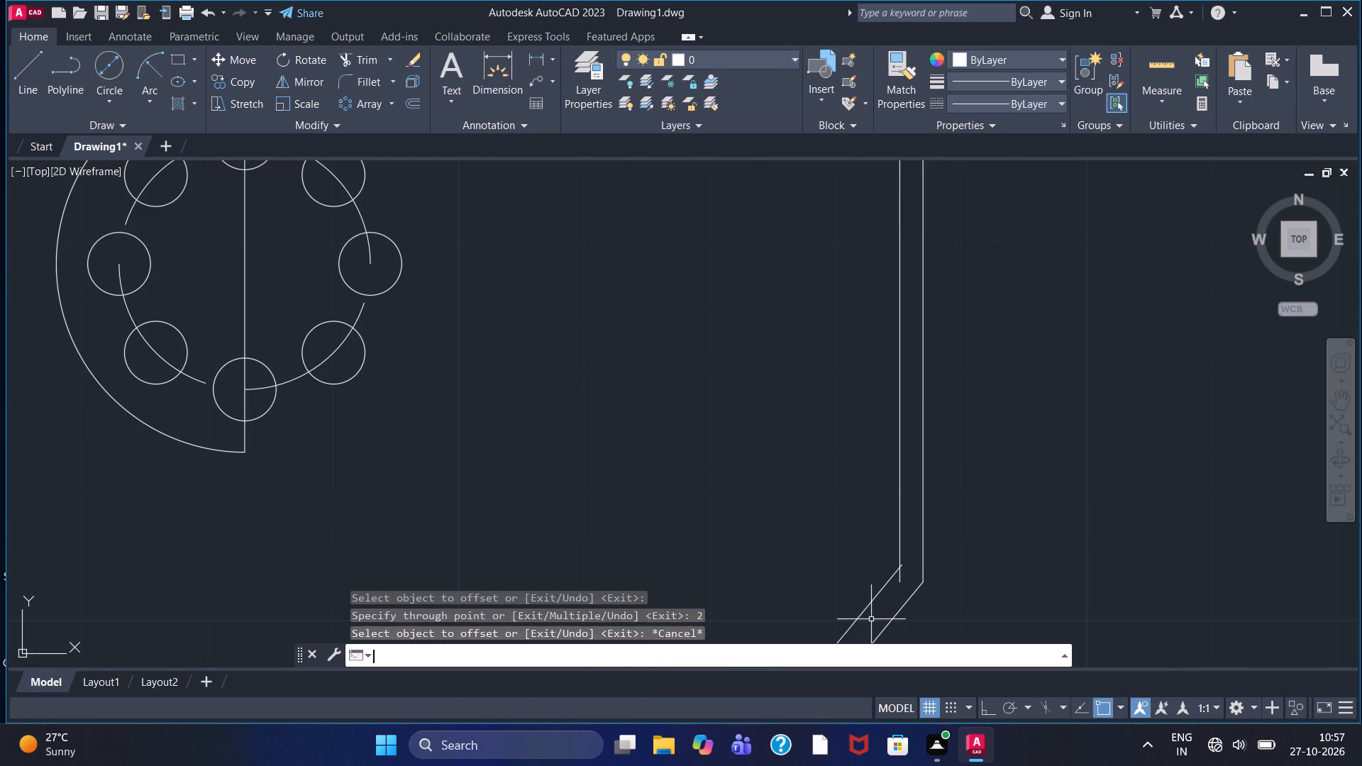
Trim the overlapping ends of the two offset lines so they meet in a clean inner corner.
scroll(886, 598, up, 1)
scroll(843, 528, up, 1)
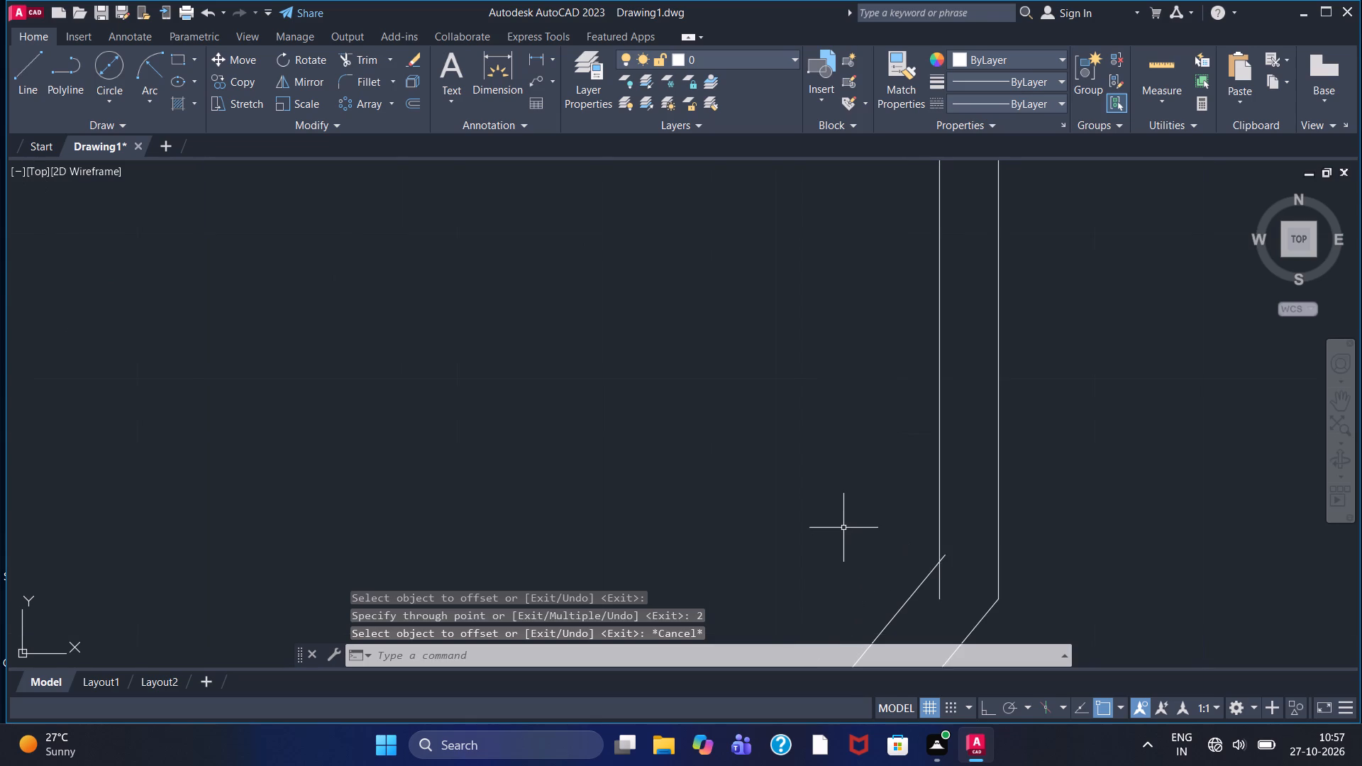
middle_drag(842, 527, 748, 467)
click(367, 56)
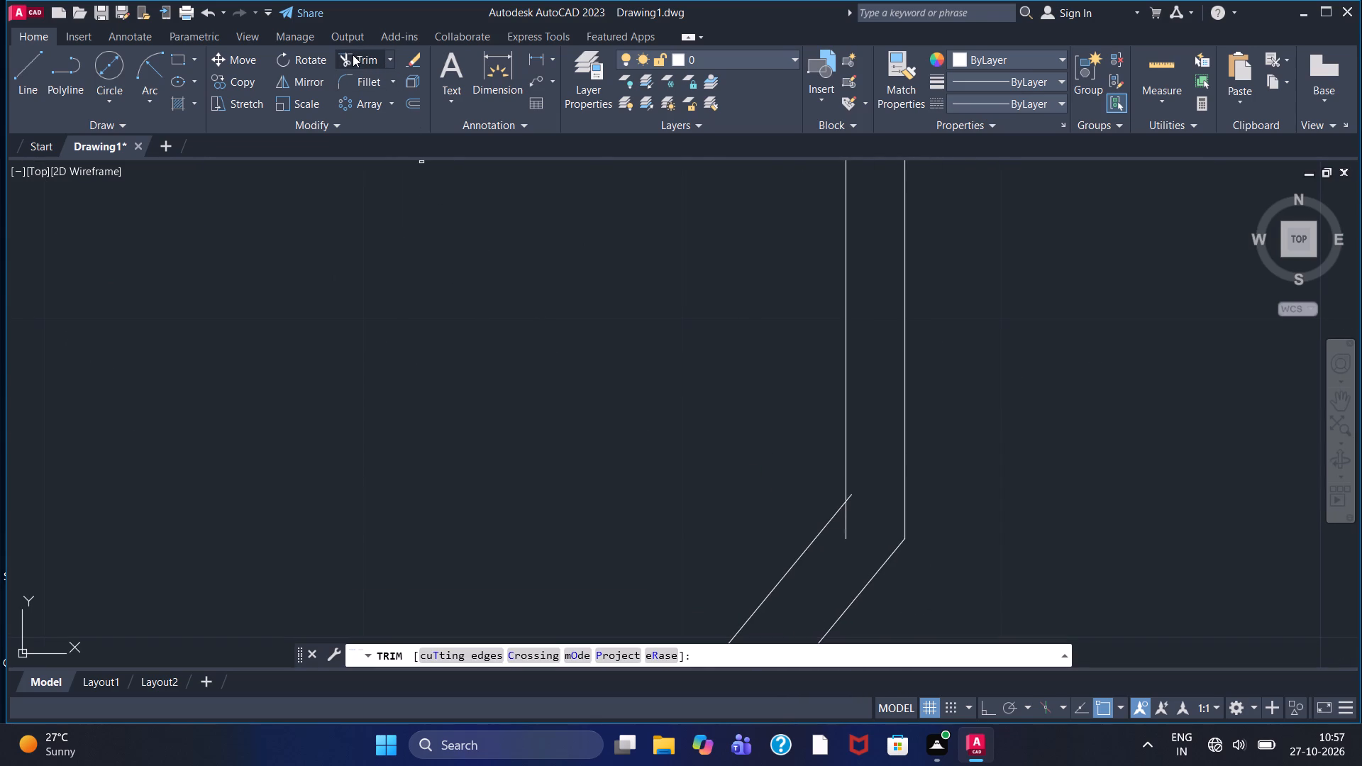
click(846, 523)
click(853, 497)
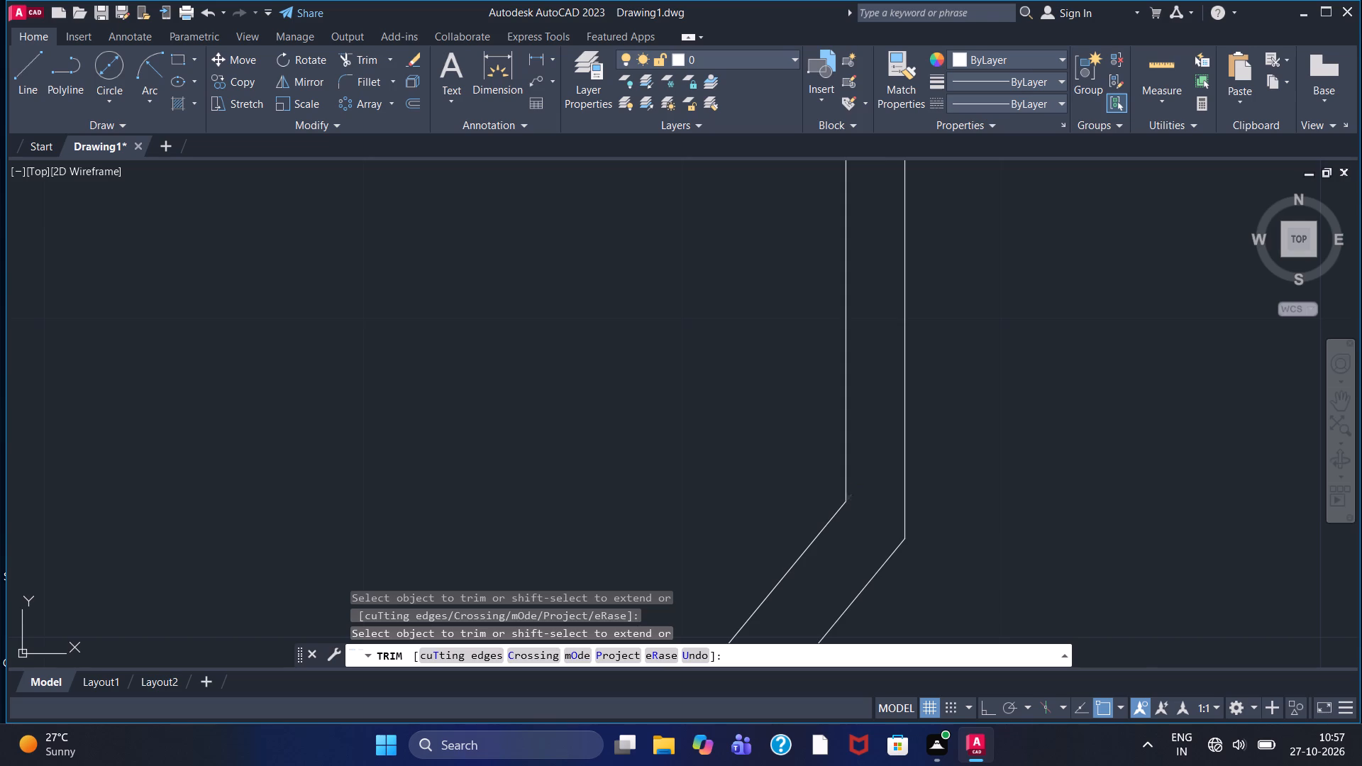
scroll(853, 497, down, 1)
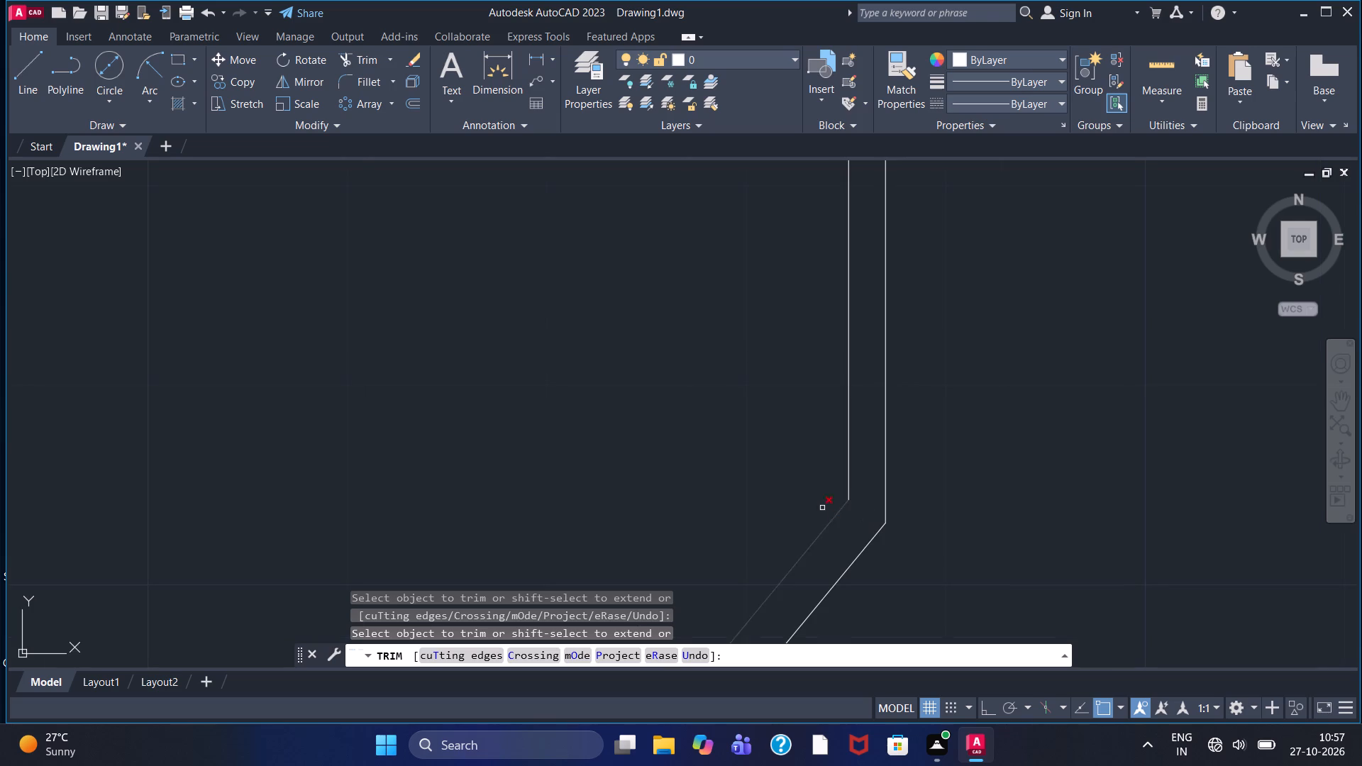
middle_drag(695, 509, 697, 491)
Close the open lower end of the two parallel diagonal lines with a short line joining their endpoints.
middle_drag(697, 491, 712, 222)
scroll(565, 415, down, 1)
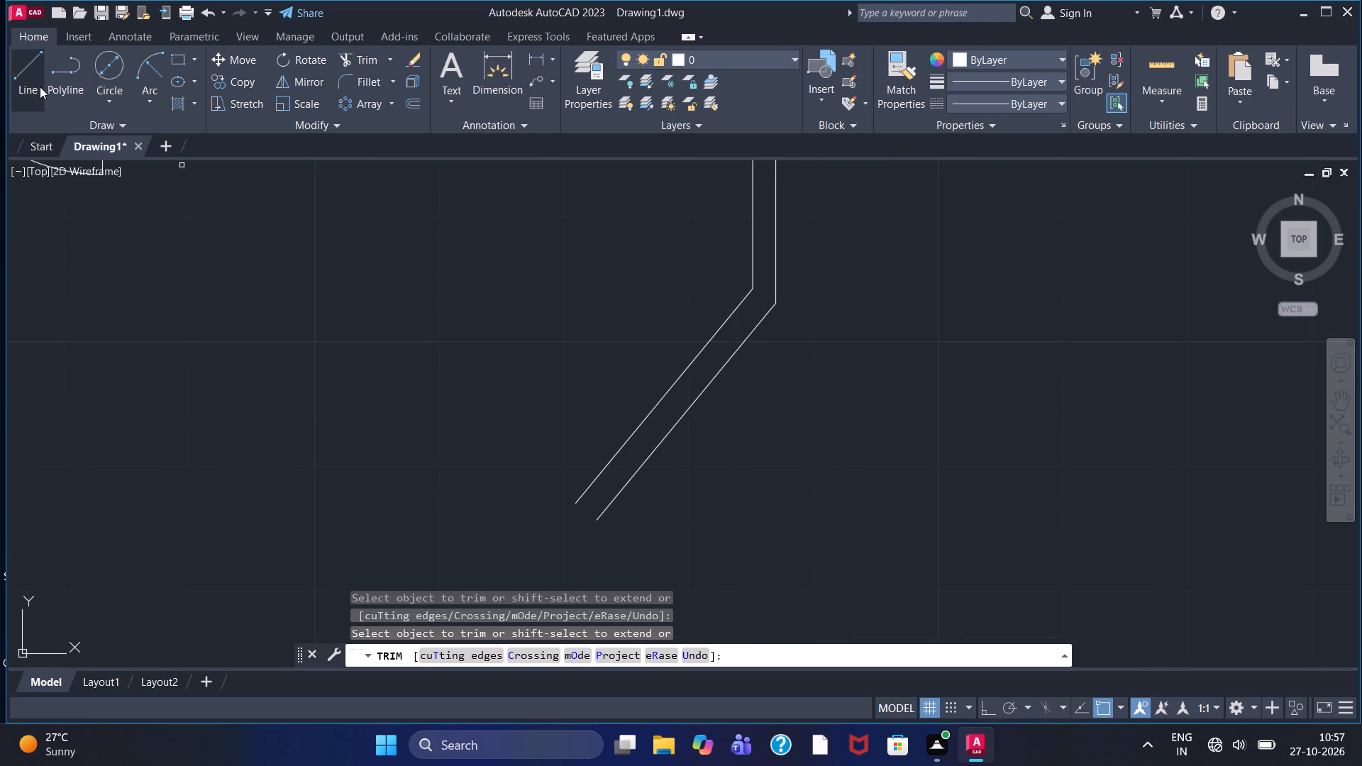
click(34, 81)
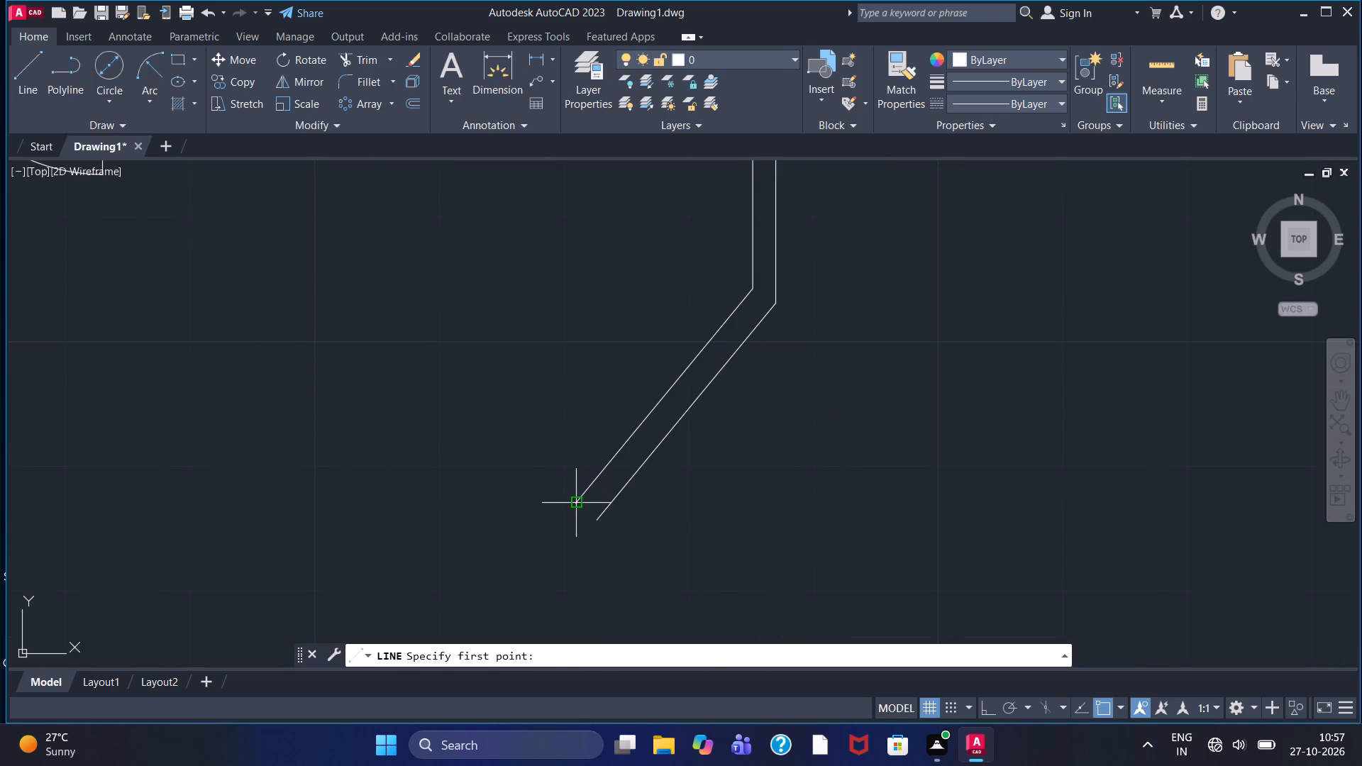
click(579, 505)
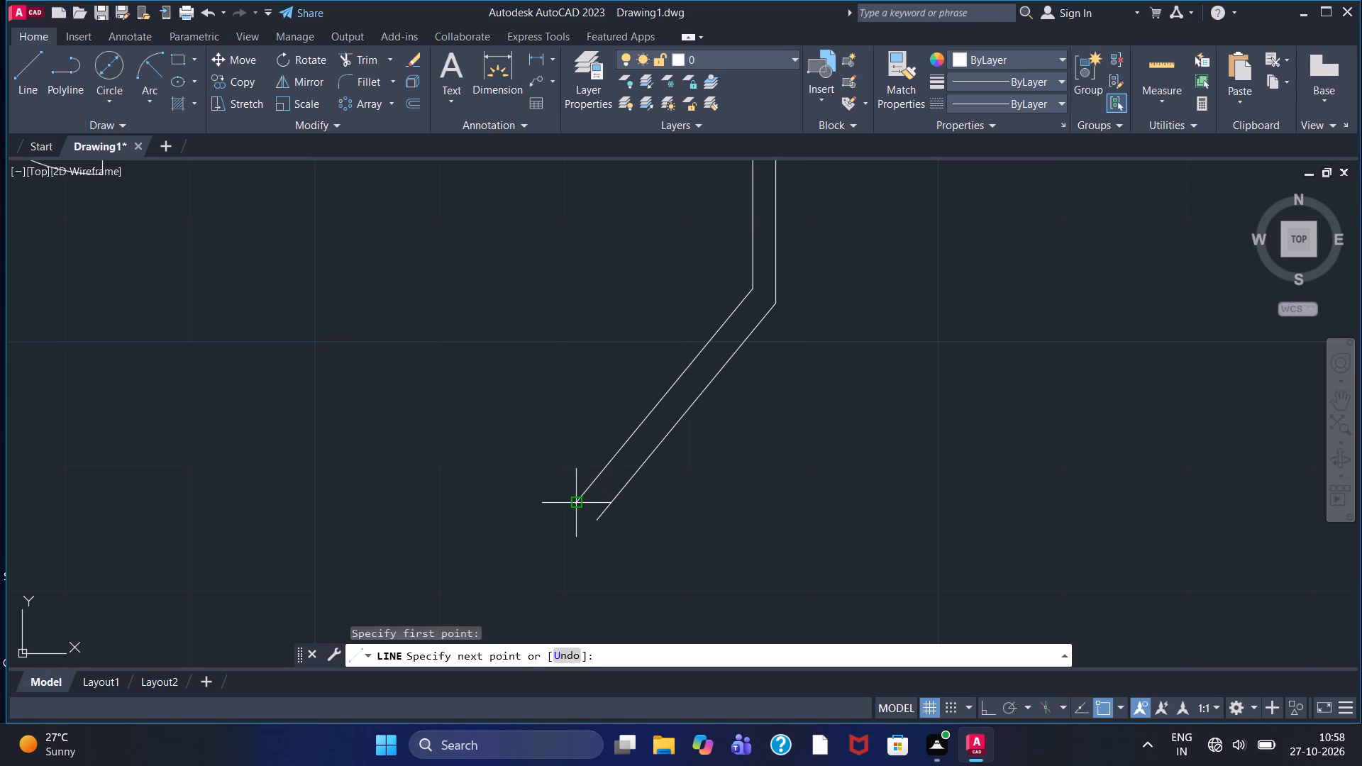
click(600, 522)
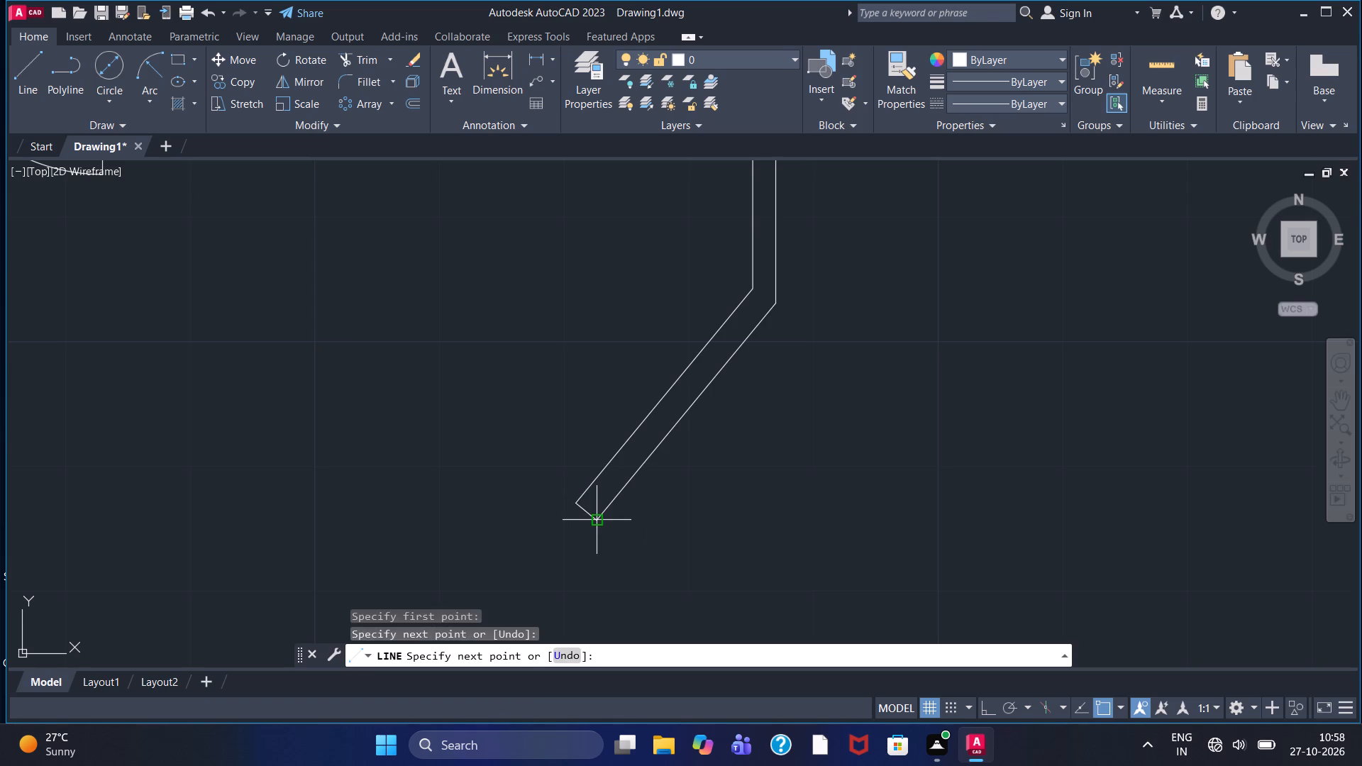
key(Escape)
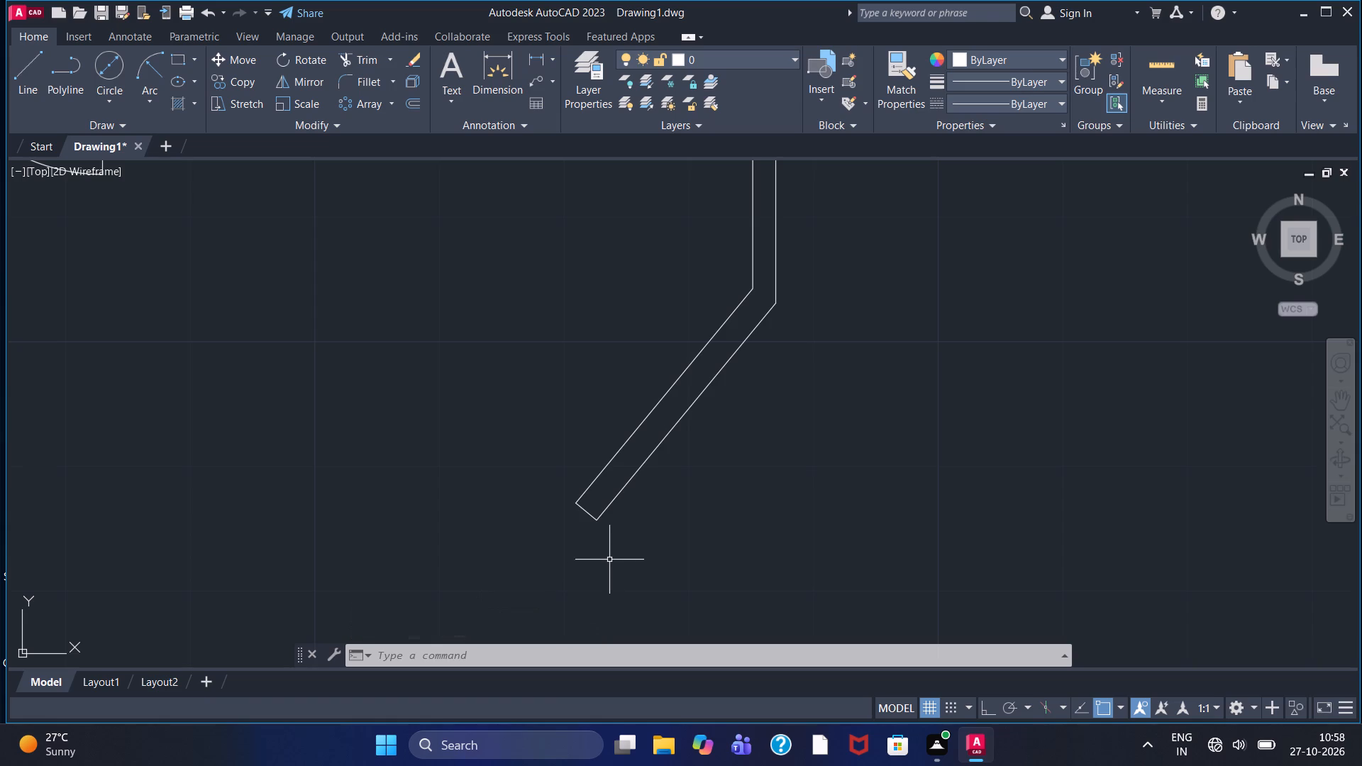
From the outline's top-left corner, draw lines 40 rightward and 15 downward, and a diagonal to the half disc's lower endpoint.
scroll(714, 484, down, 1)
middle_drag(761, 440, 759, 565)
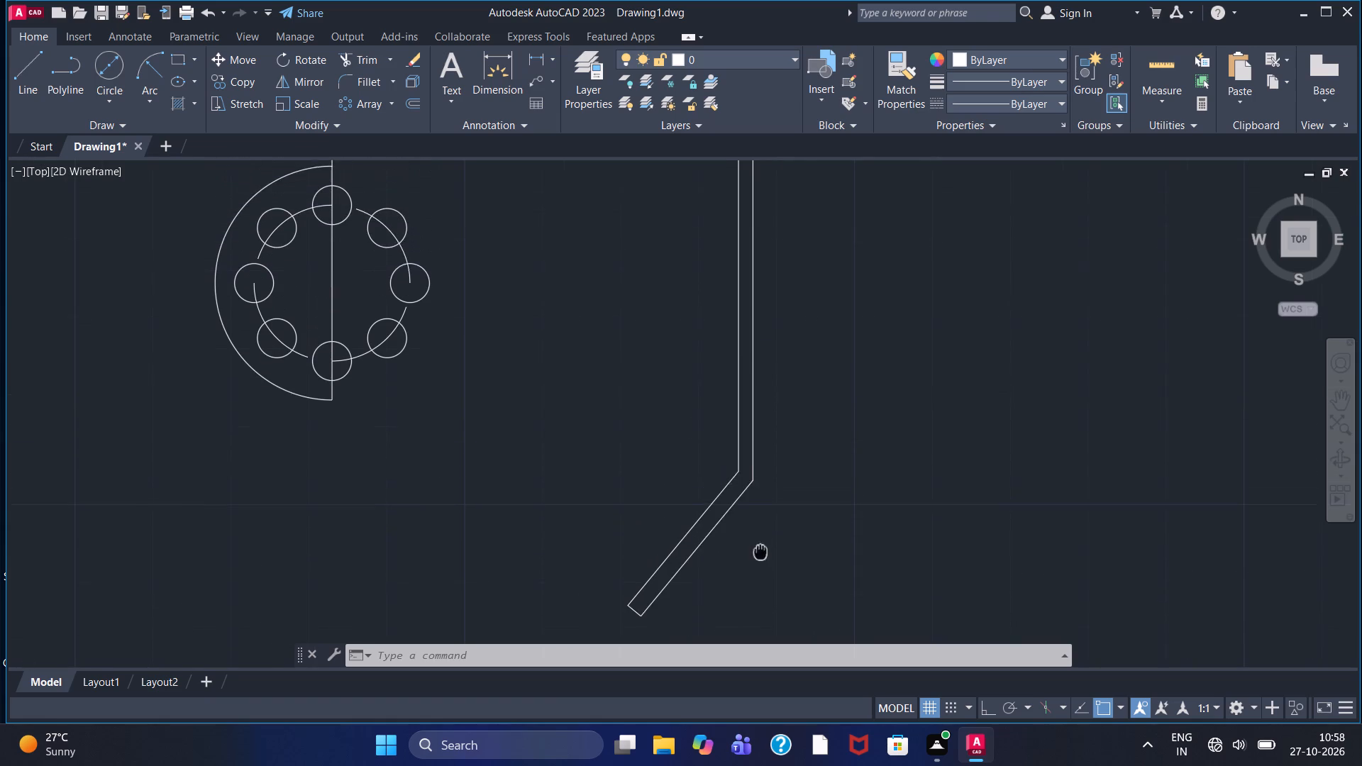
middle_drag(759, 565, 757, 574)
middle_drag(625, 336, 612, 523)
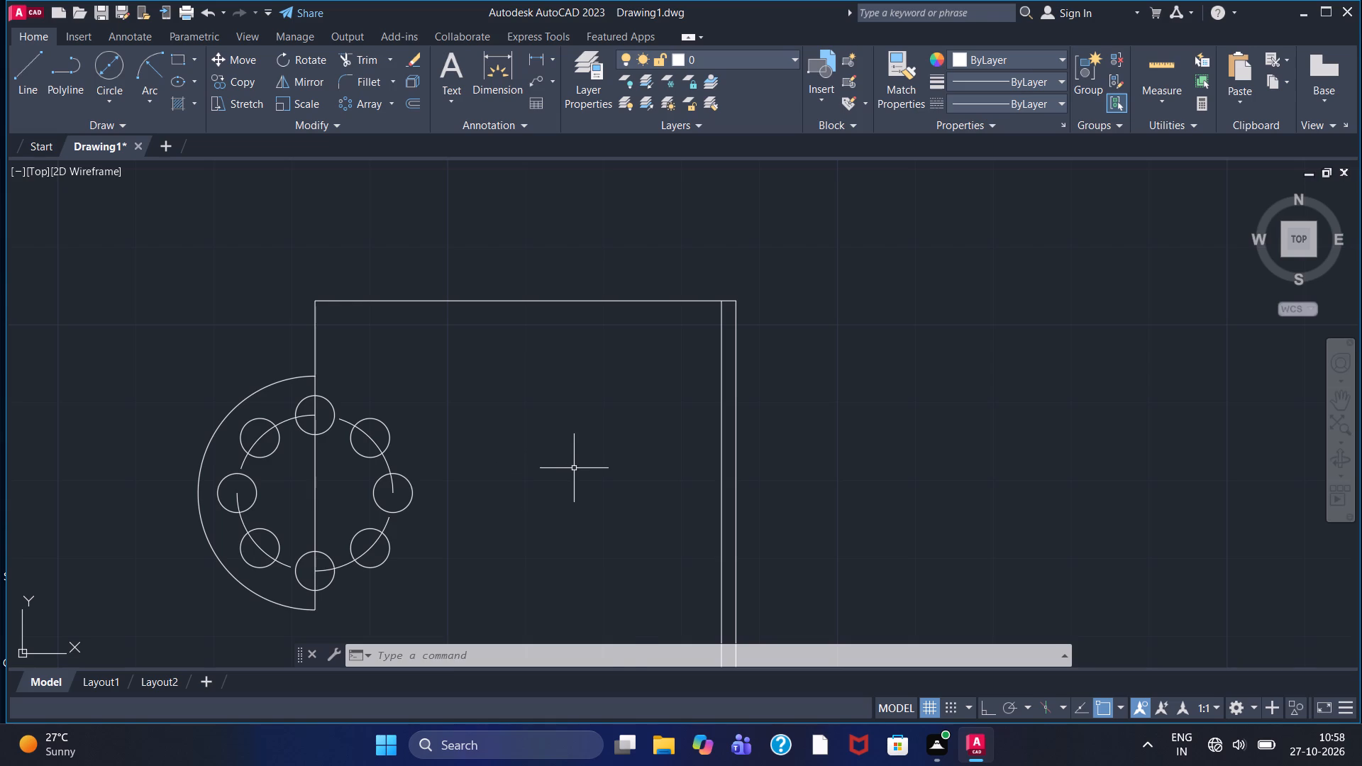
scroll(574, 470, down, 1)
scroll(574, 471, up, 1)
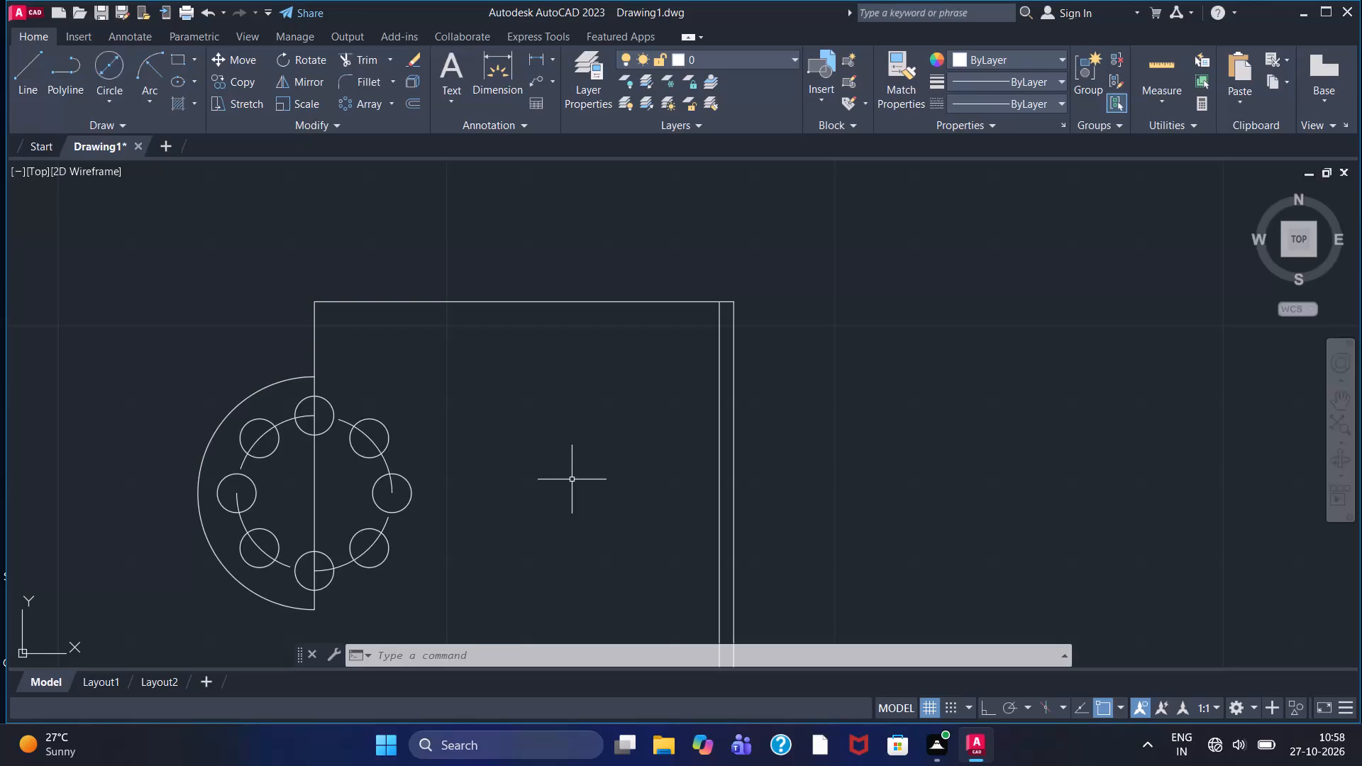
click(22, 81)
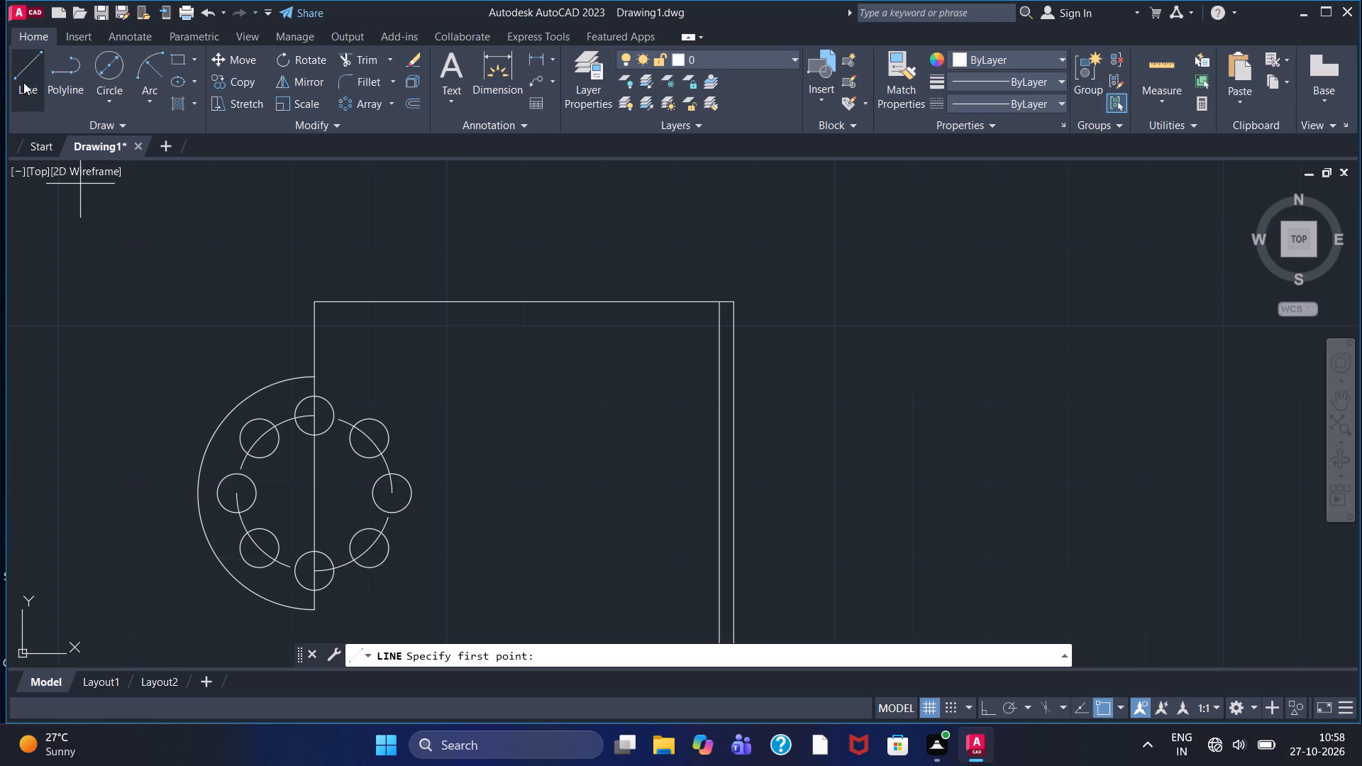
click(314, 305)
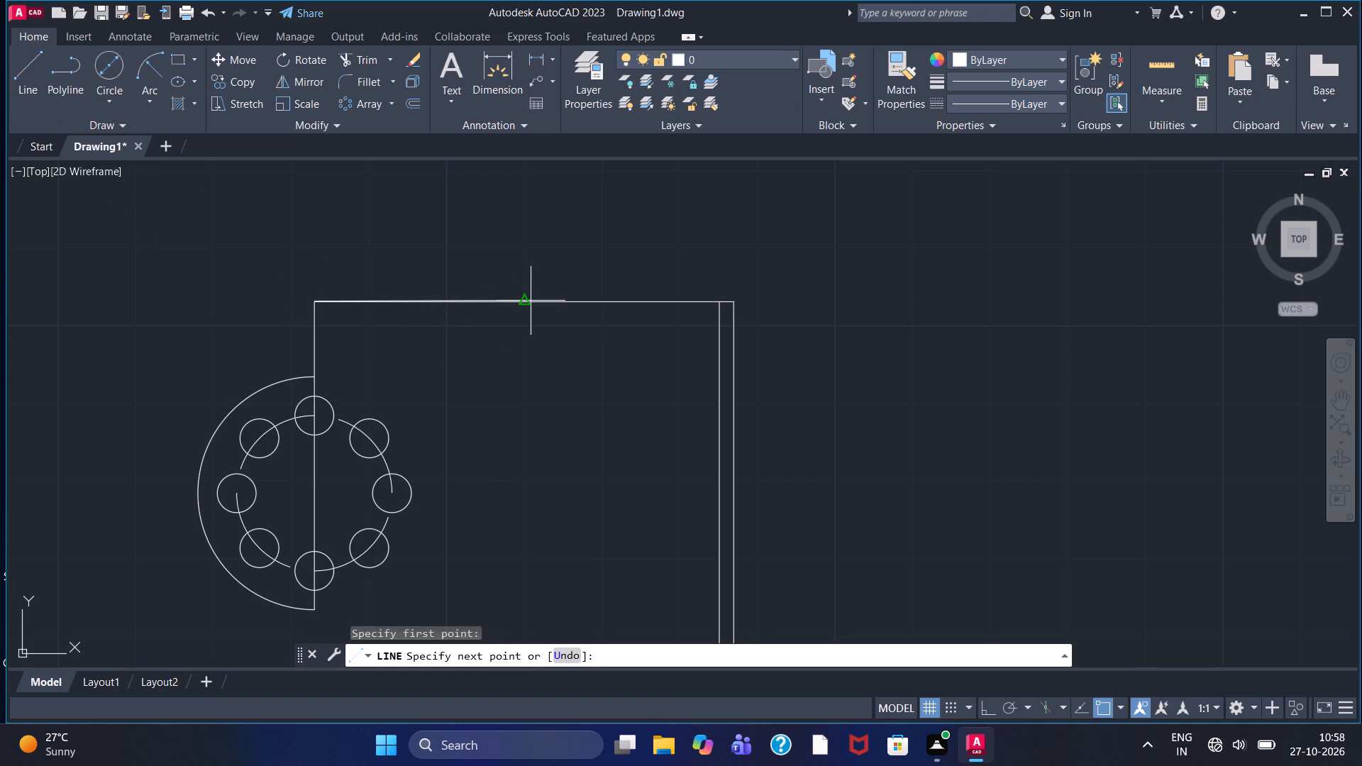
key(F8)
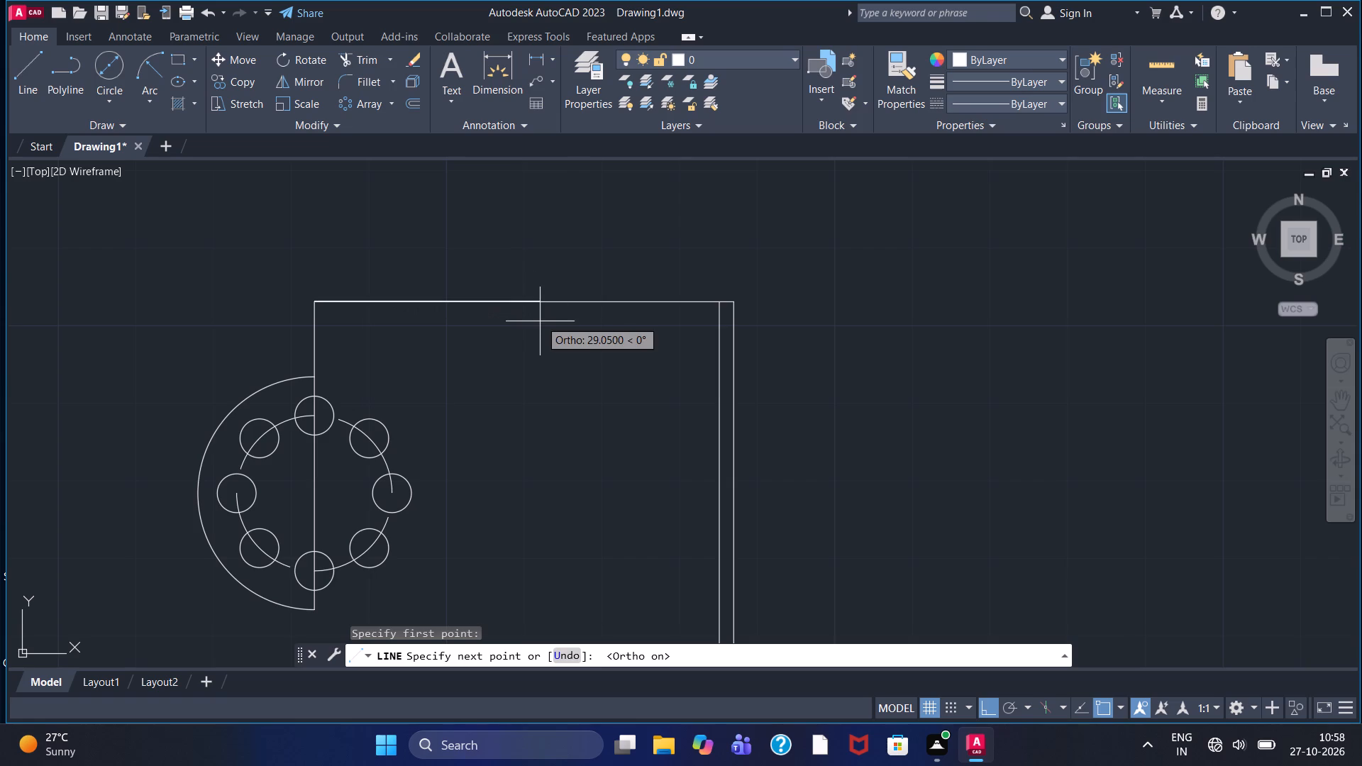
text(40)
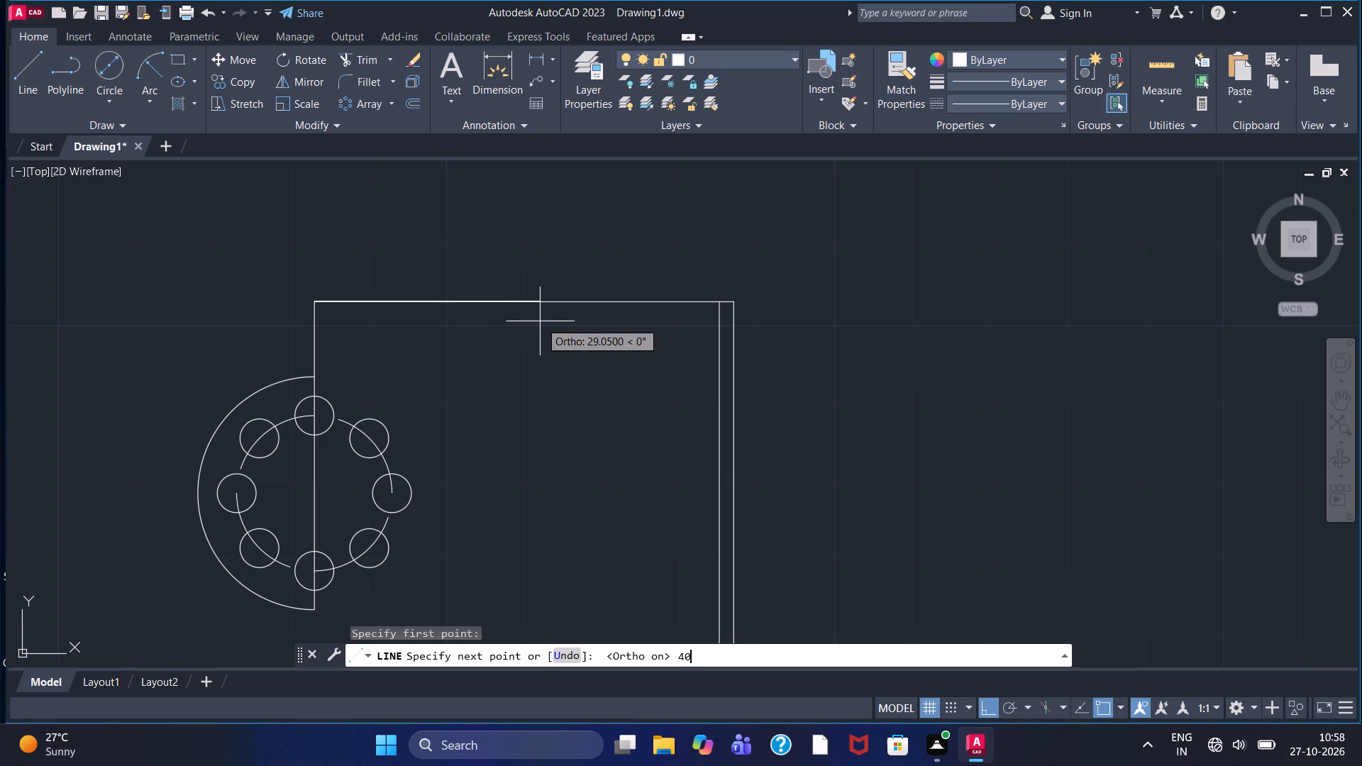
key(Return)
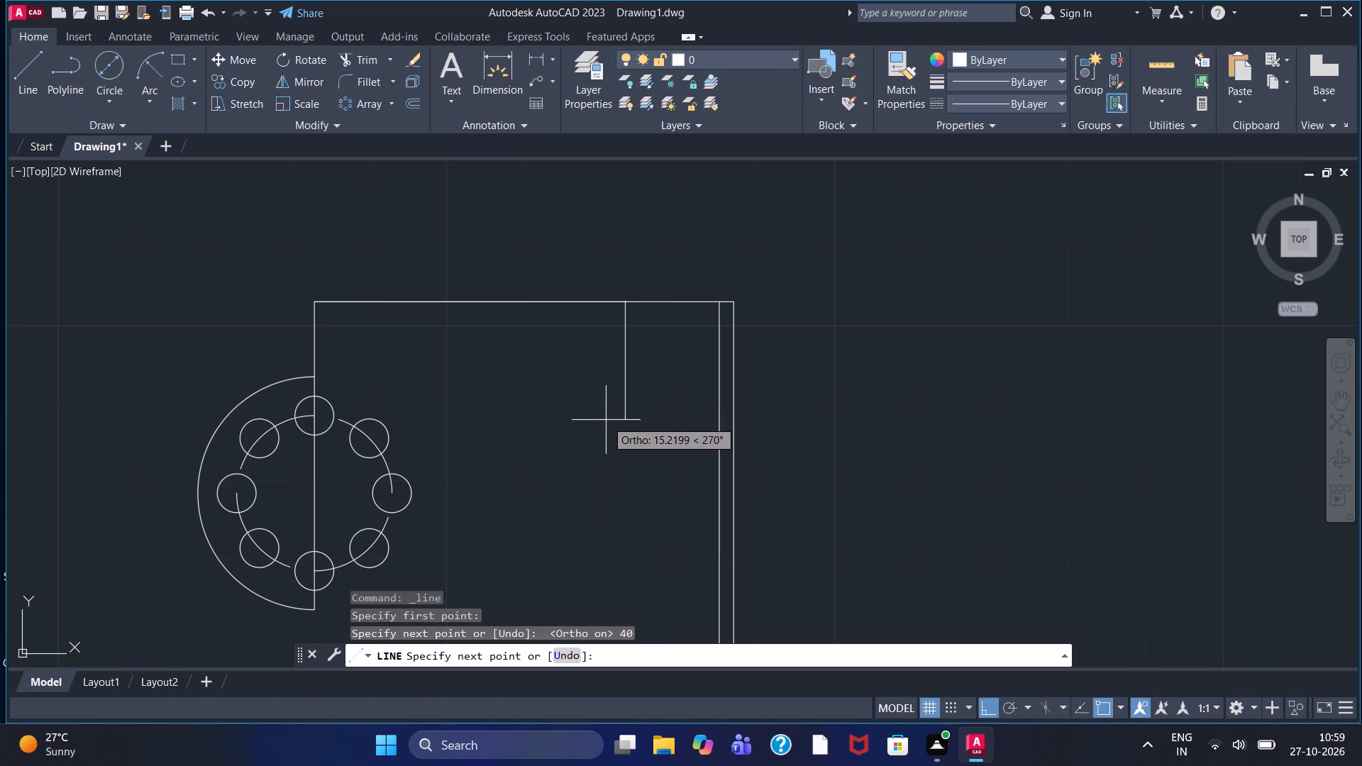
text(15)
key(Return)
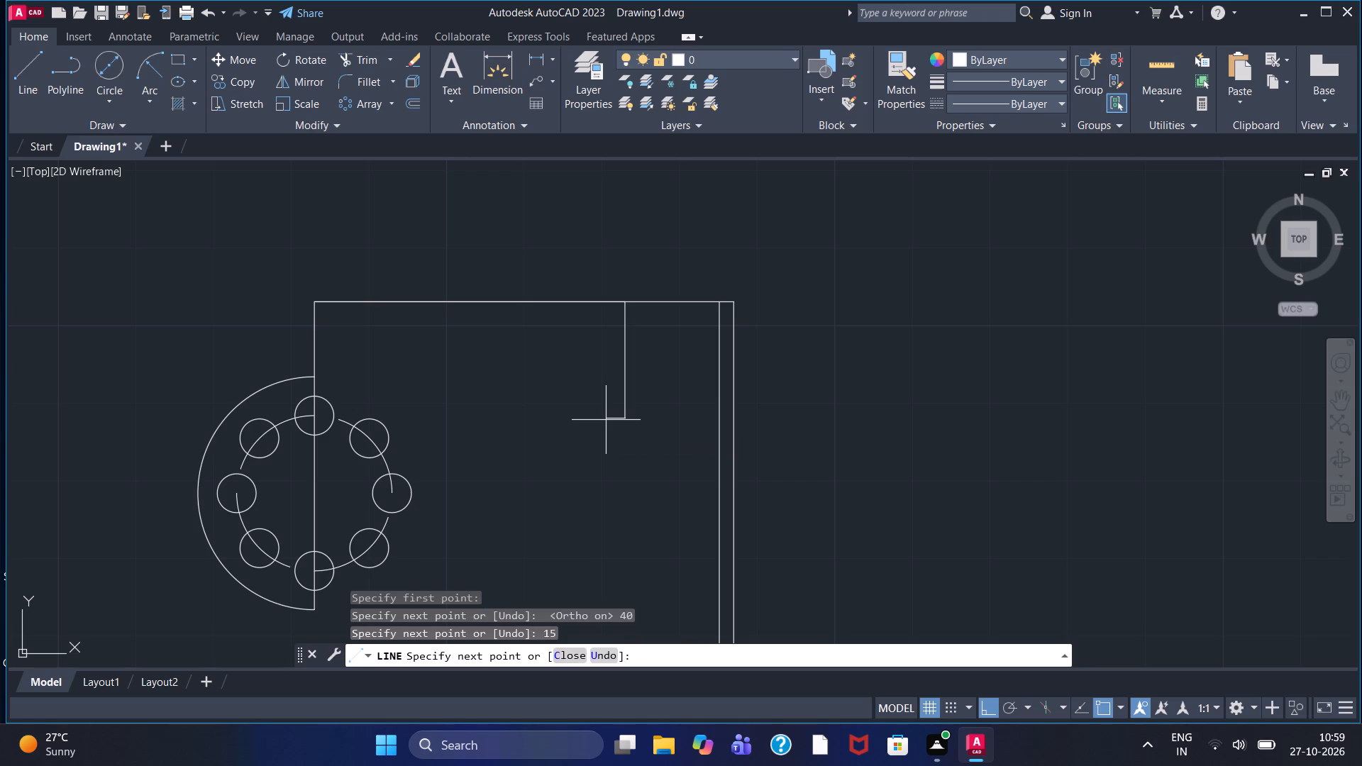
key(F8)
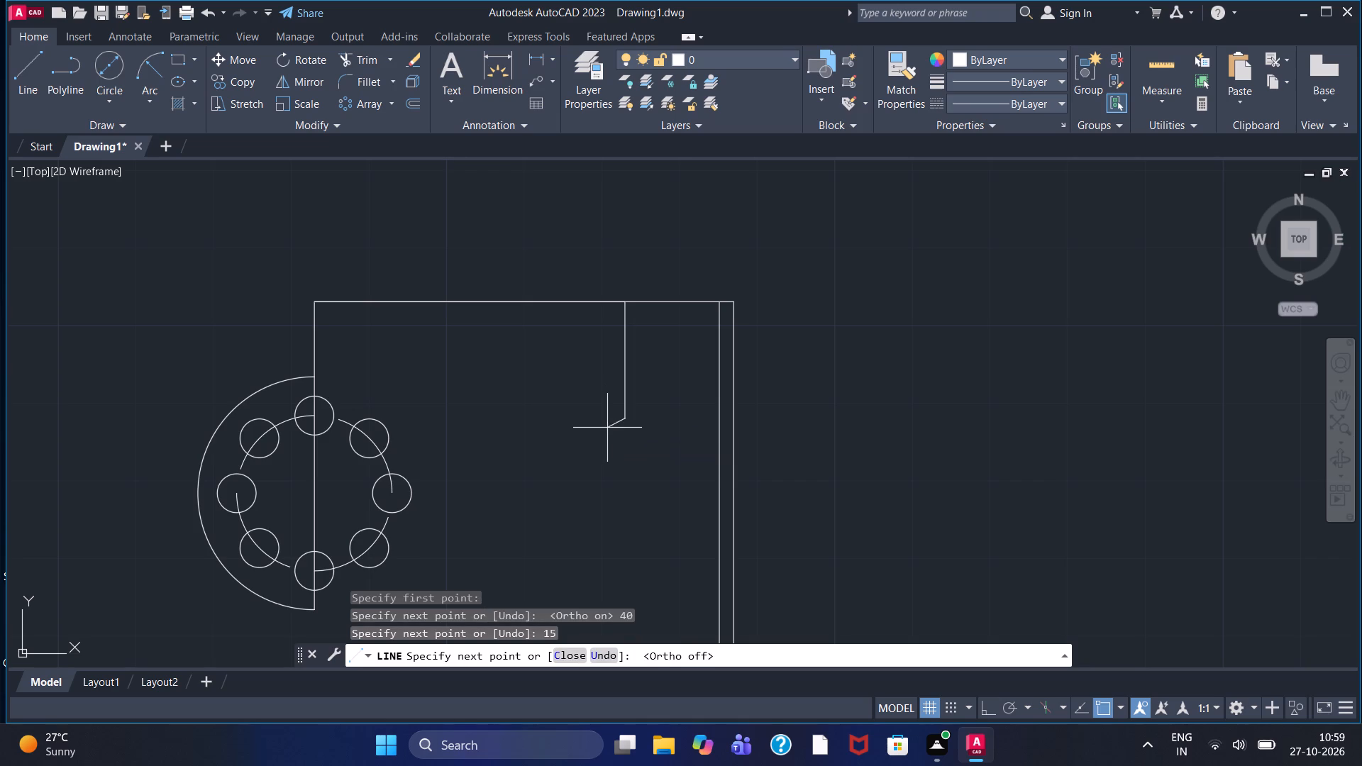
click(312, 608)
key(Escape)
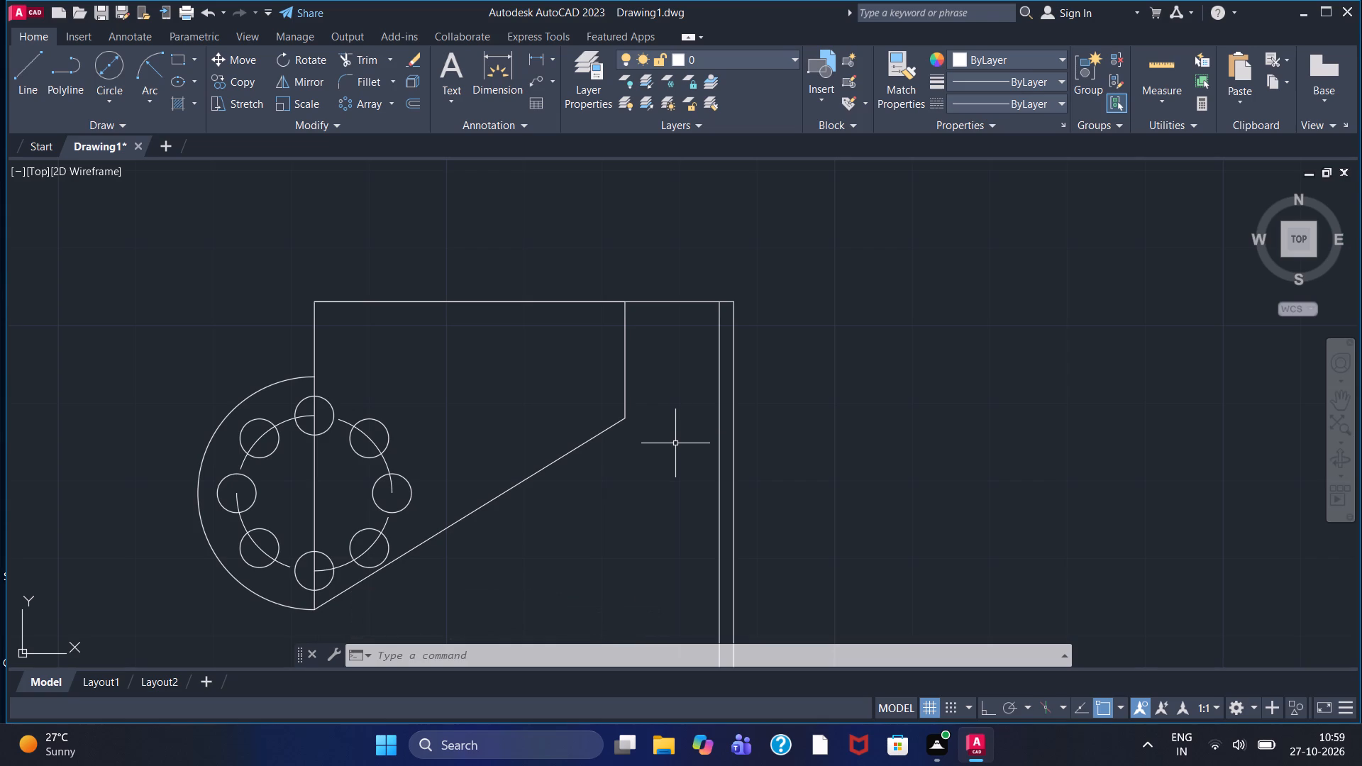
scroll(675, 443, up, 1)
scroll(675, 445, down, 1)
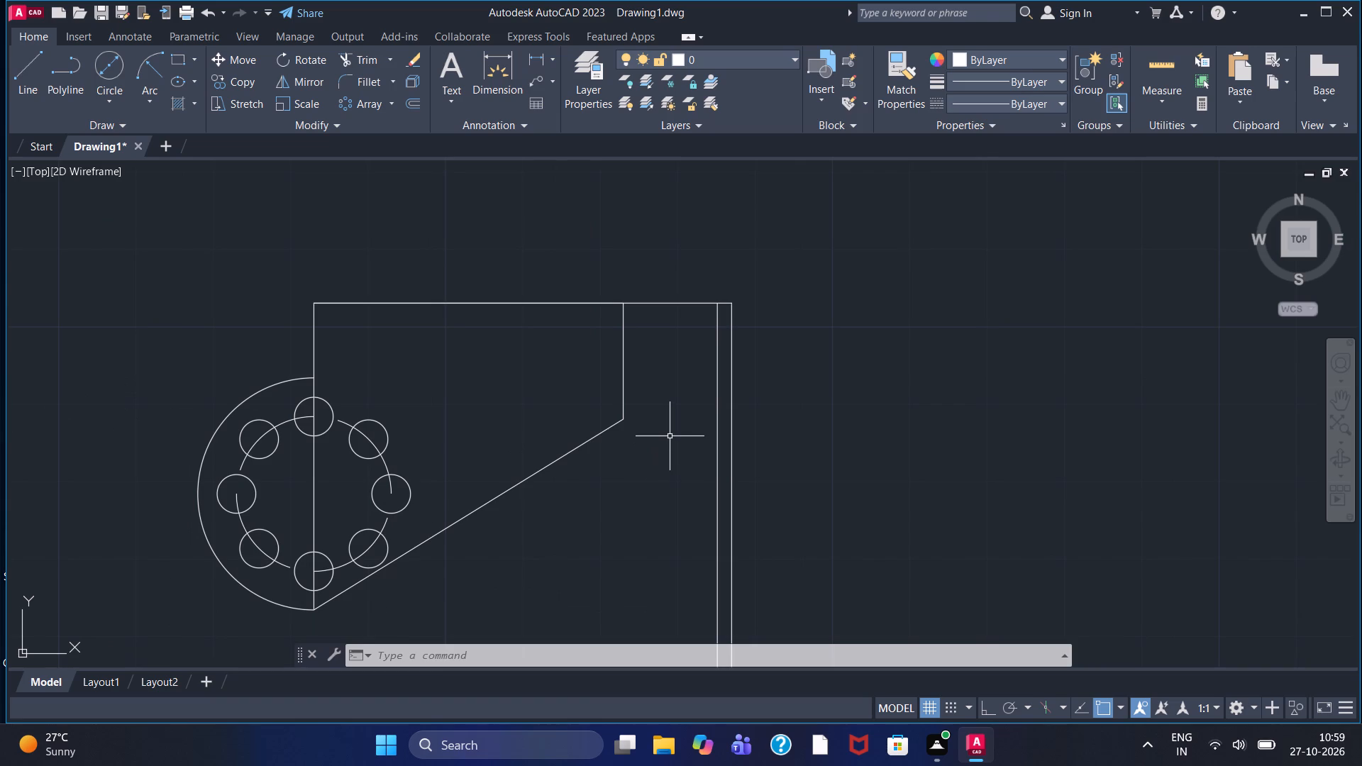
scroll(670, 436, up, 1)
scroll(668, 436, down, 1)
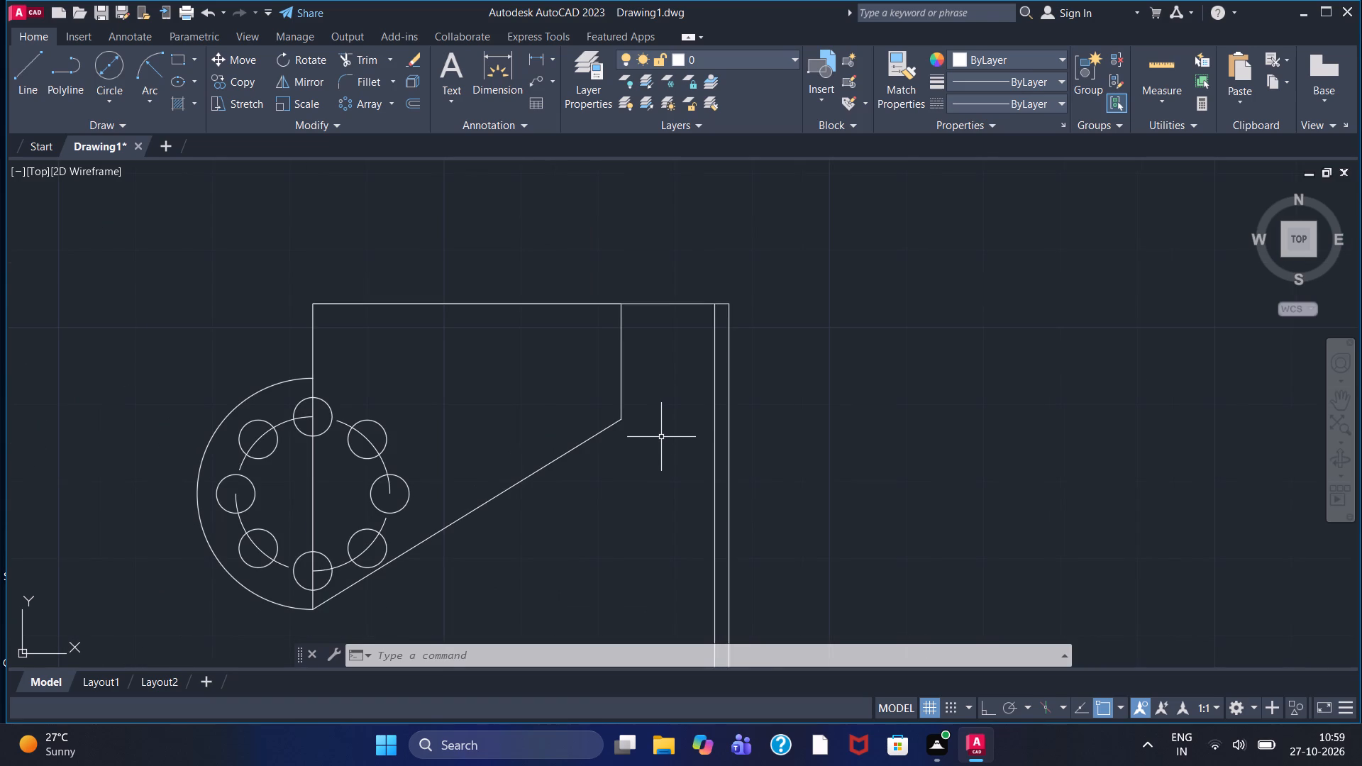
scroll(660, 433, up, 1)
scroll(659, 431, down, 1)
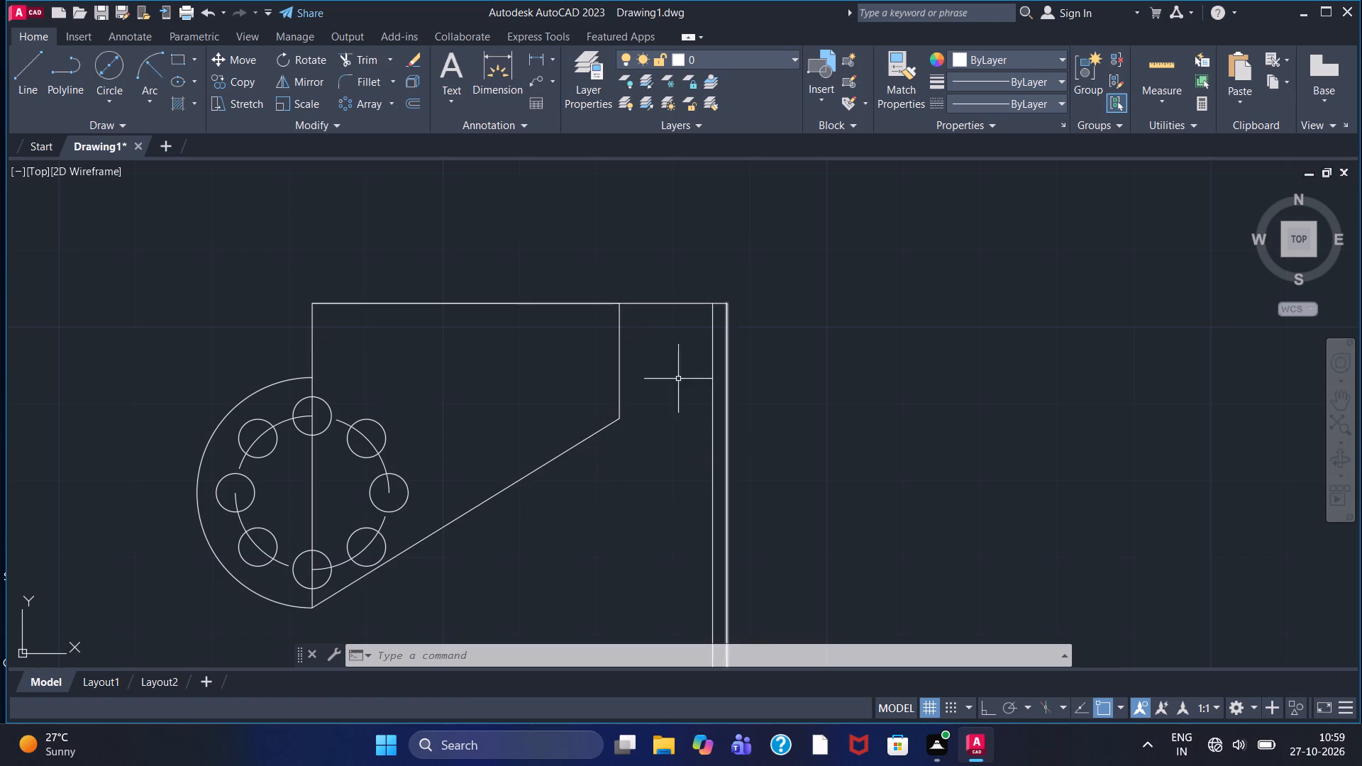
With ortho mode on, draw a 10 horizontal line leftward along the top edge from the top of the 15 vertical line.
click(28, 80)
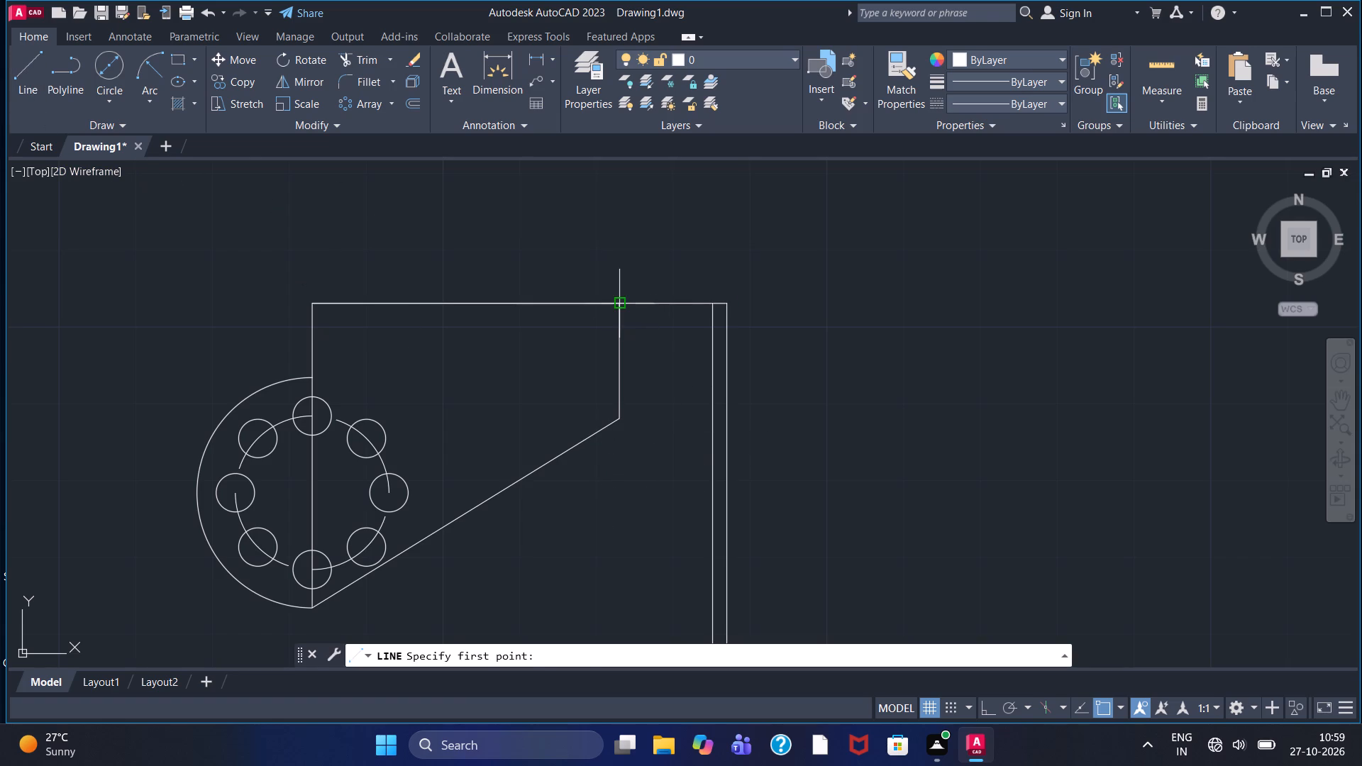
click(622, 301)
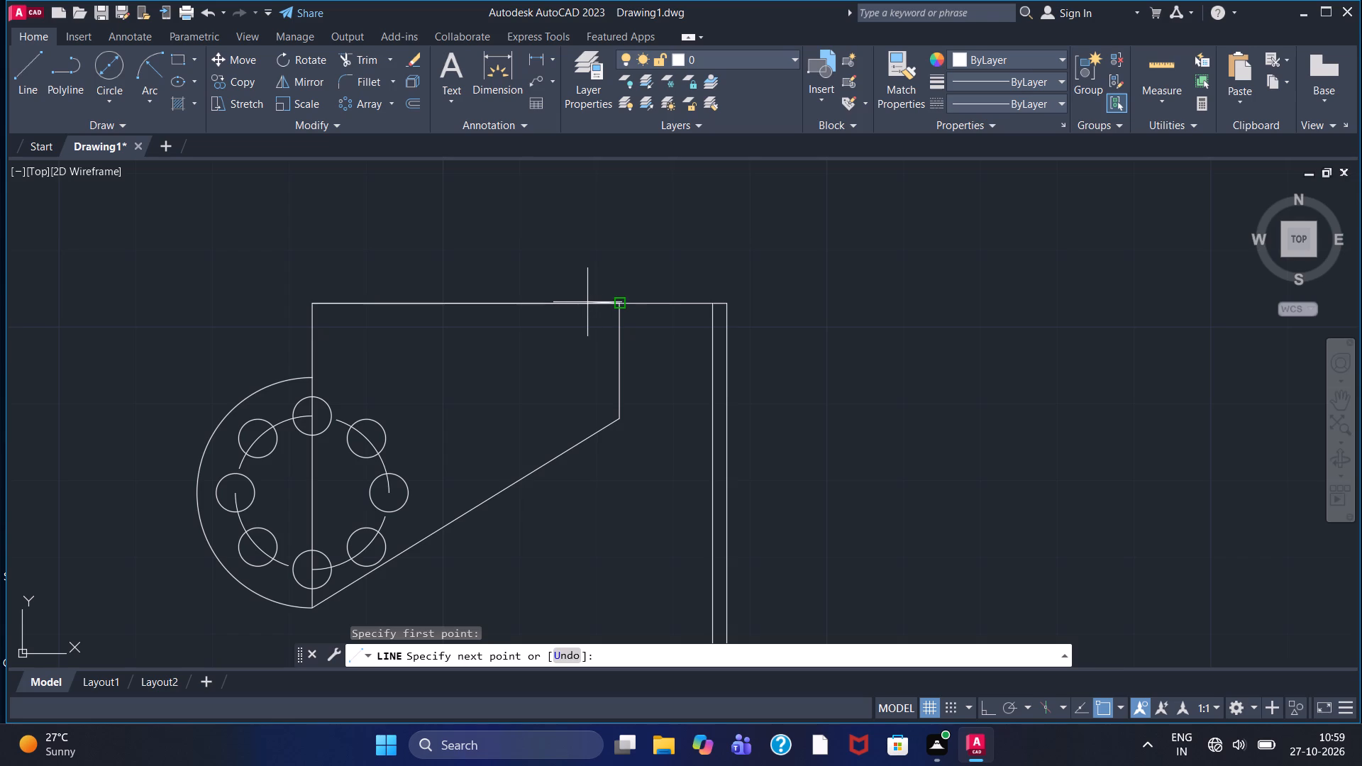
key(F8)
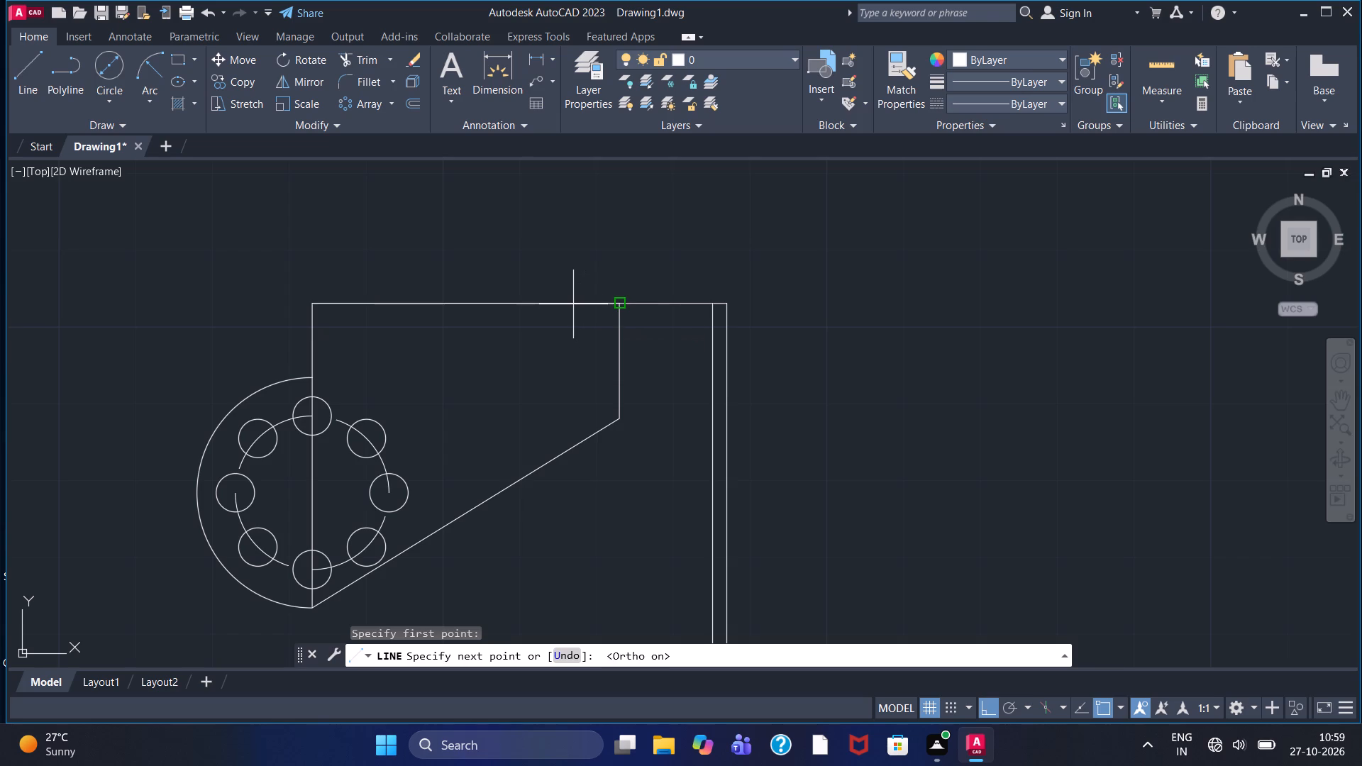
text(10)
key(Return)
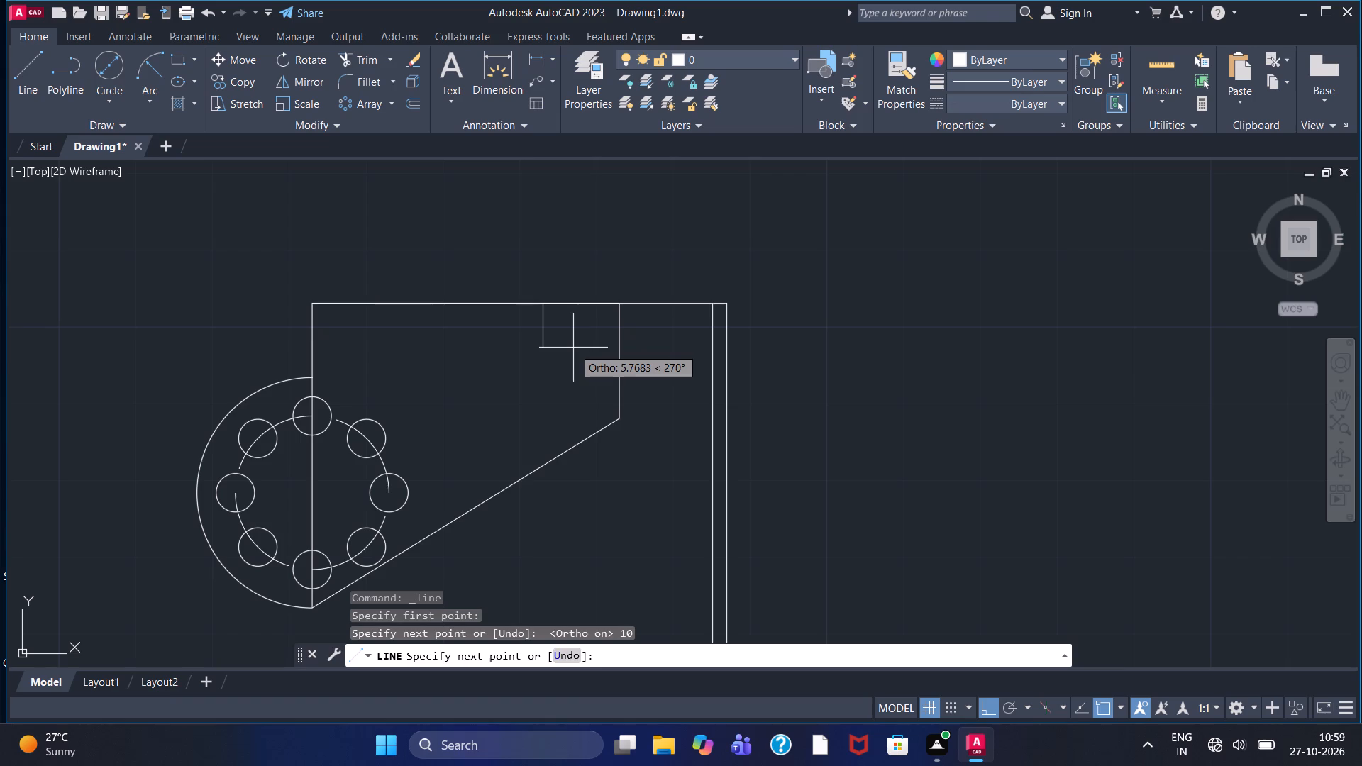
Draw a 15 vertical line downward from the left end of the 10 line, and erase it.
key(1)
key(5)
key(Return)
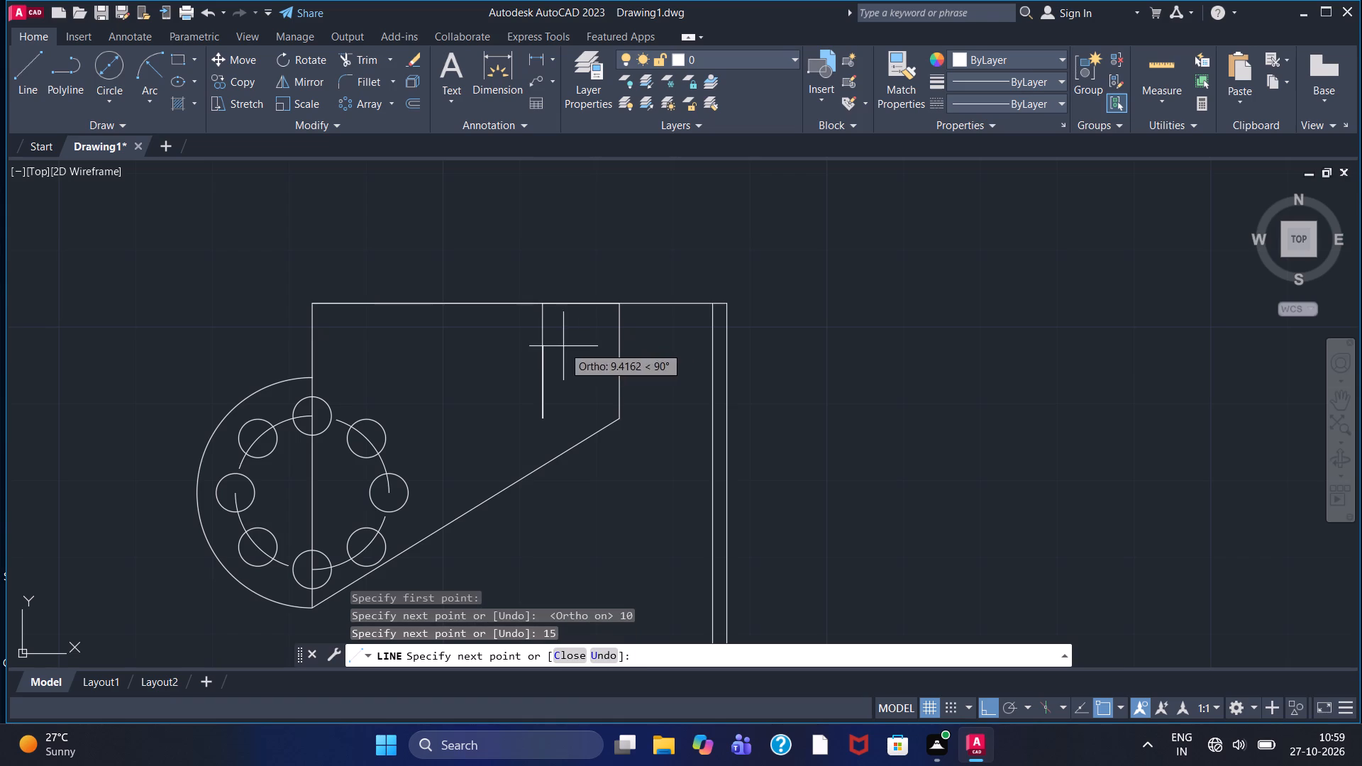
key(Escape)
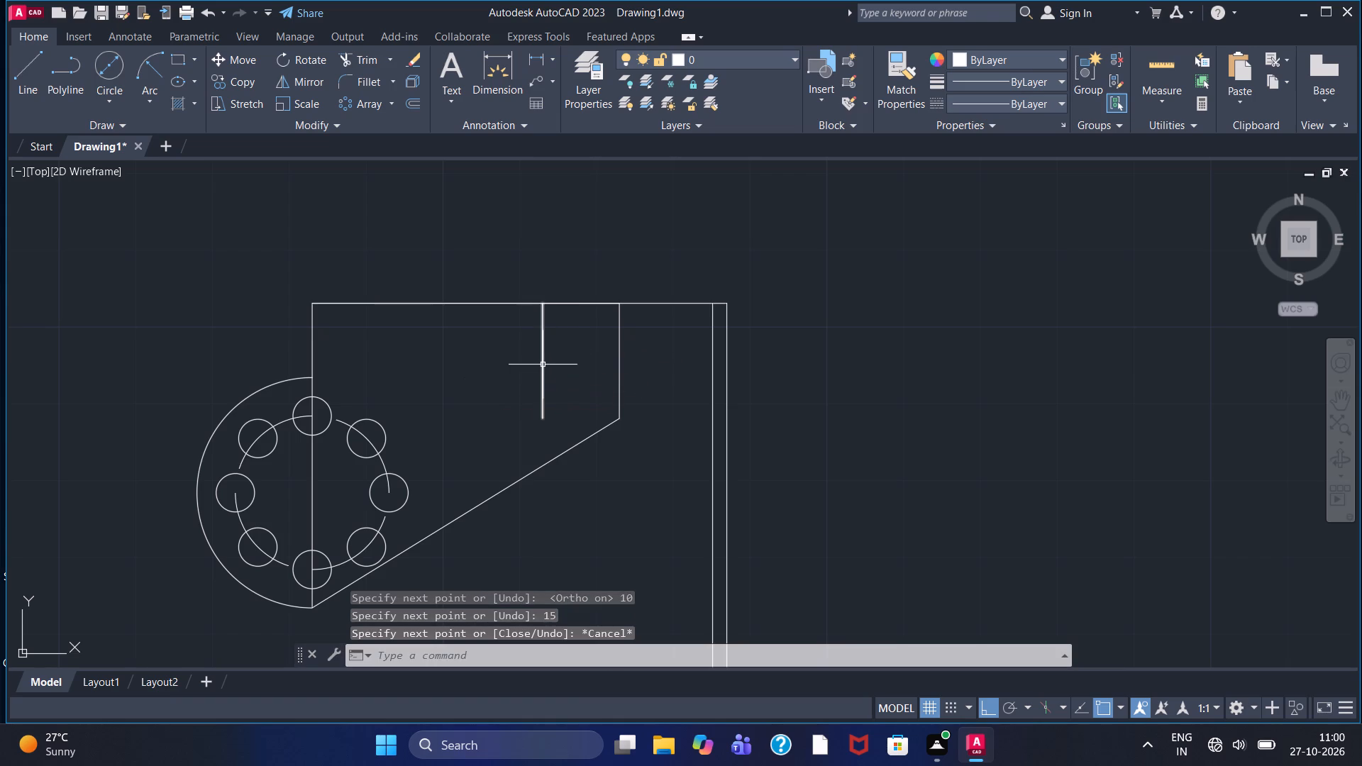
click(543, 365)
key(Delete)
From the 10 line's left end, draw a notch outline 10 downward, 15 leftward and up past the top edge.
click(34, 70)
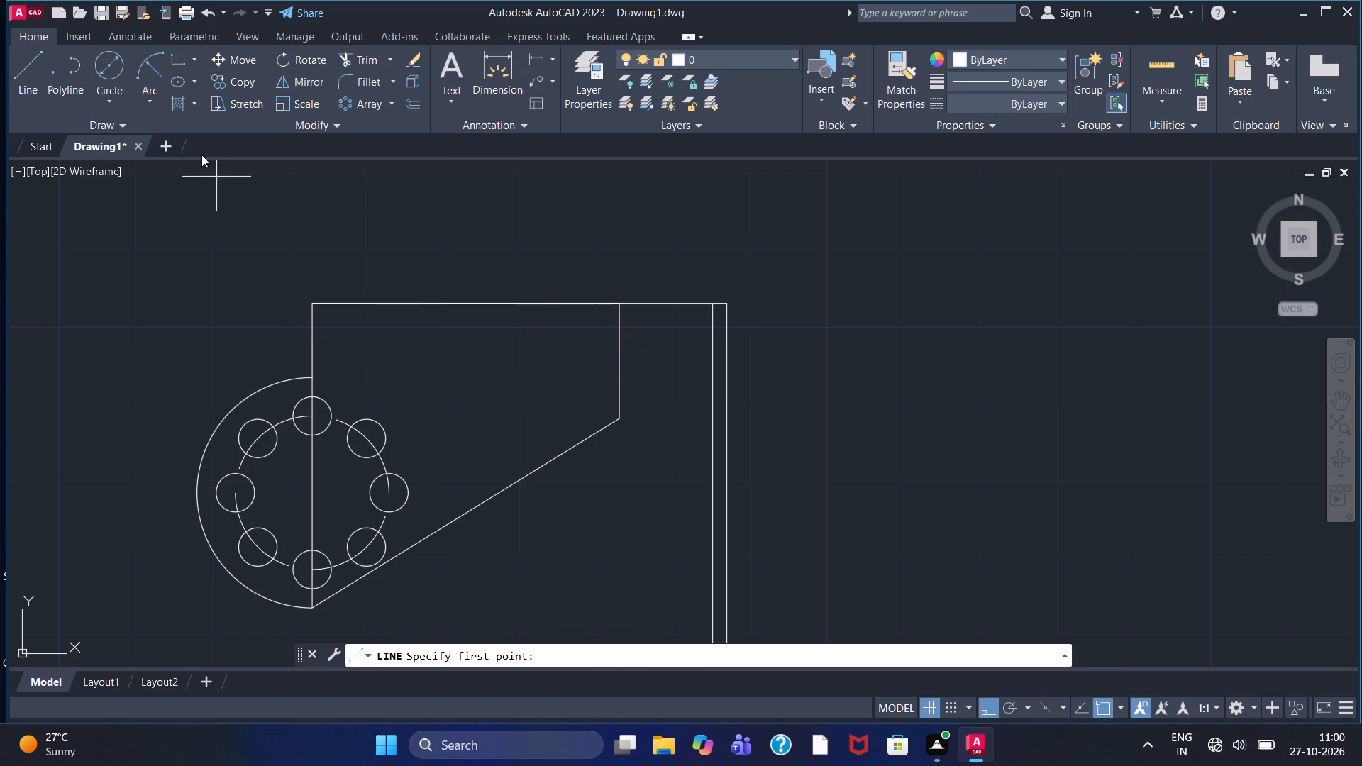
click(547, 304)
text(10)
key(Return)
text(15)
key(Return)
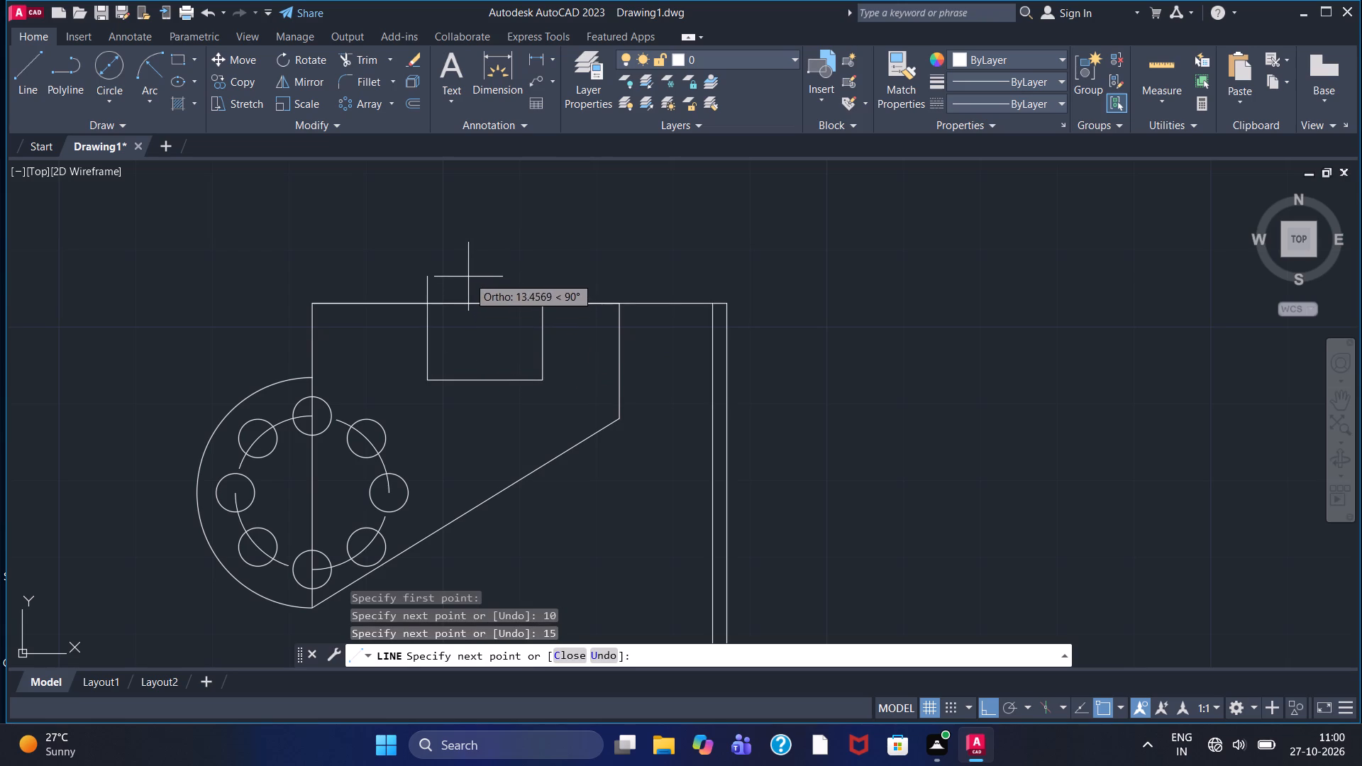
click(466, 274)
key(Escape)
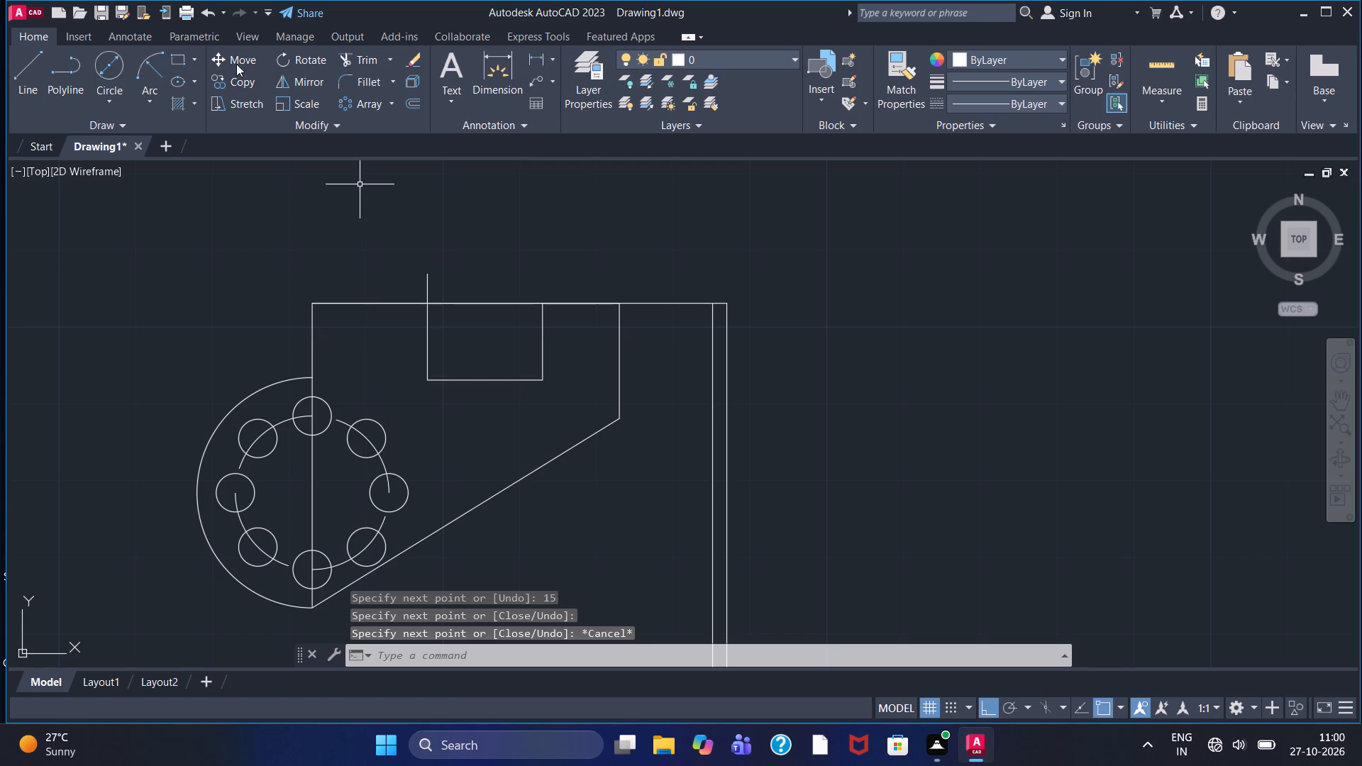
Trim the part of the notch's left vertical line that sticks out above the top edge.
click(342, 59)
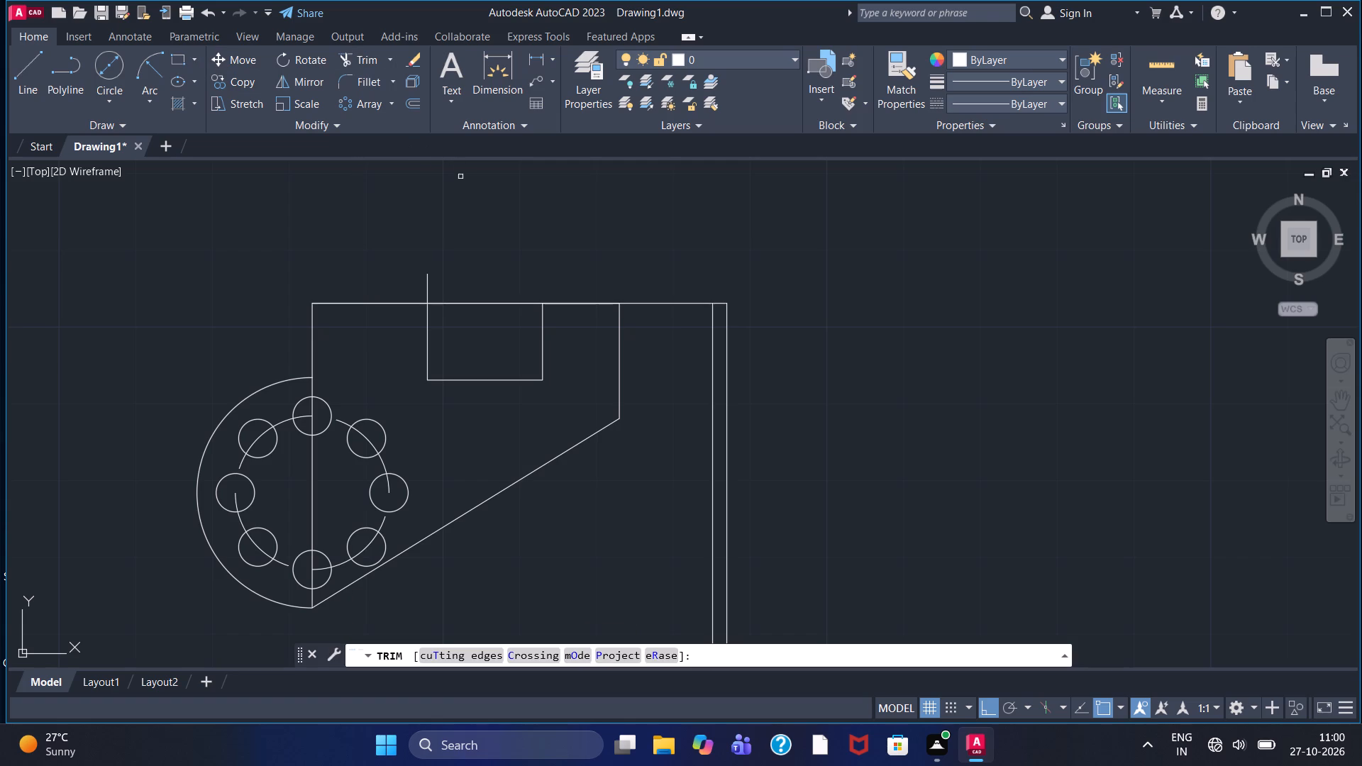
click(428, 275)
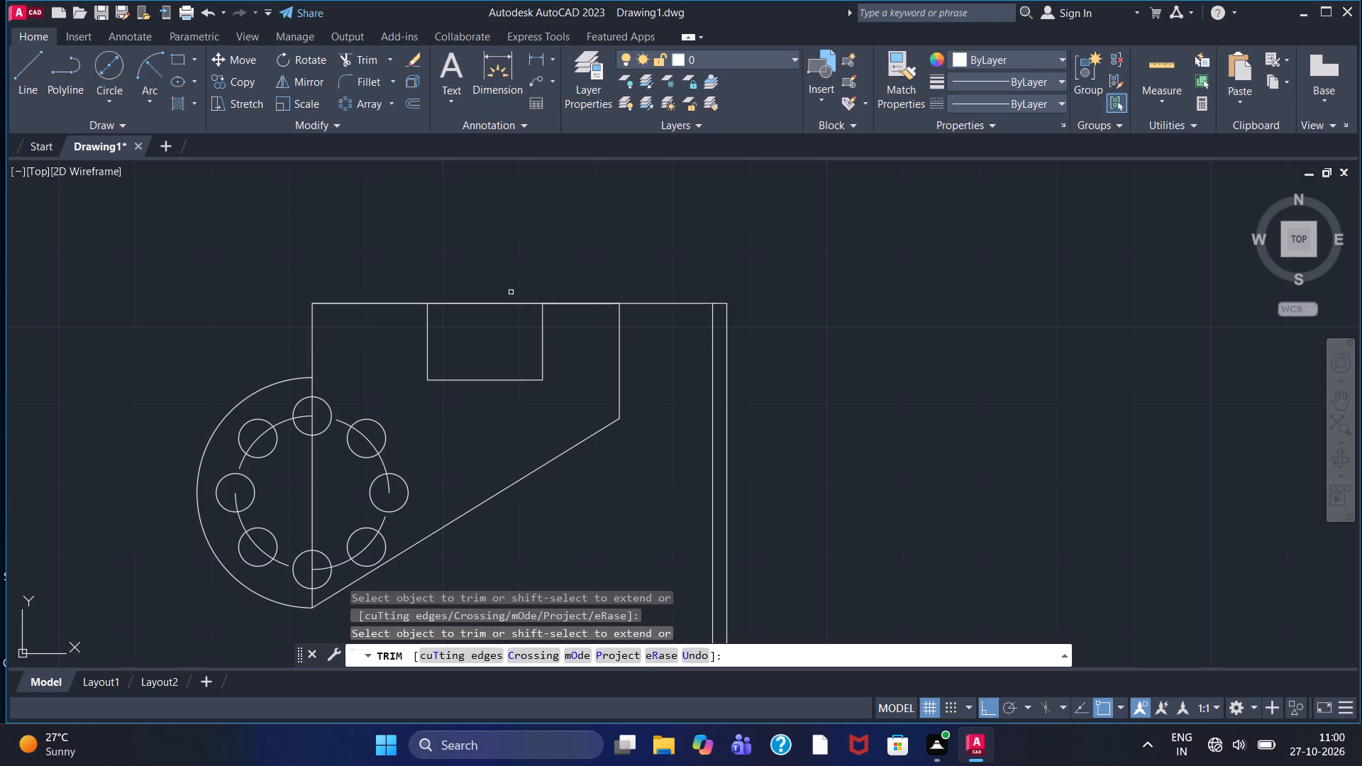
key(Escape)
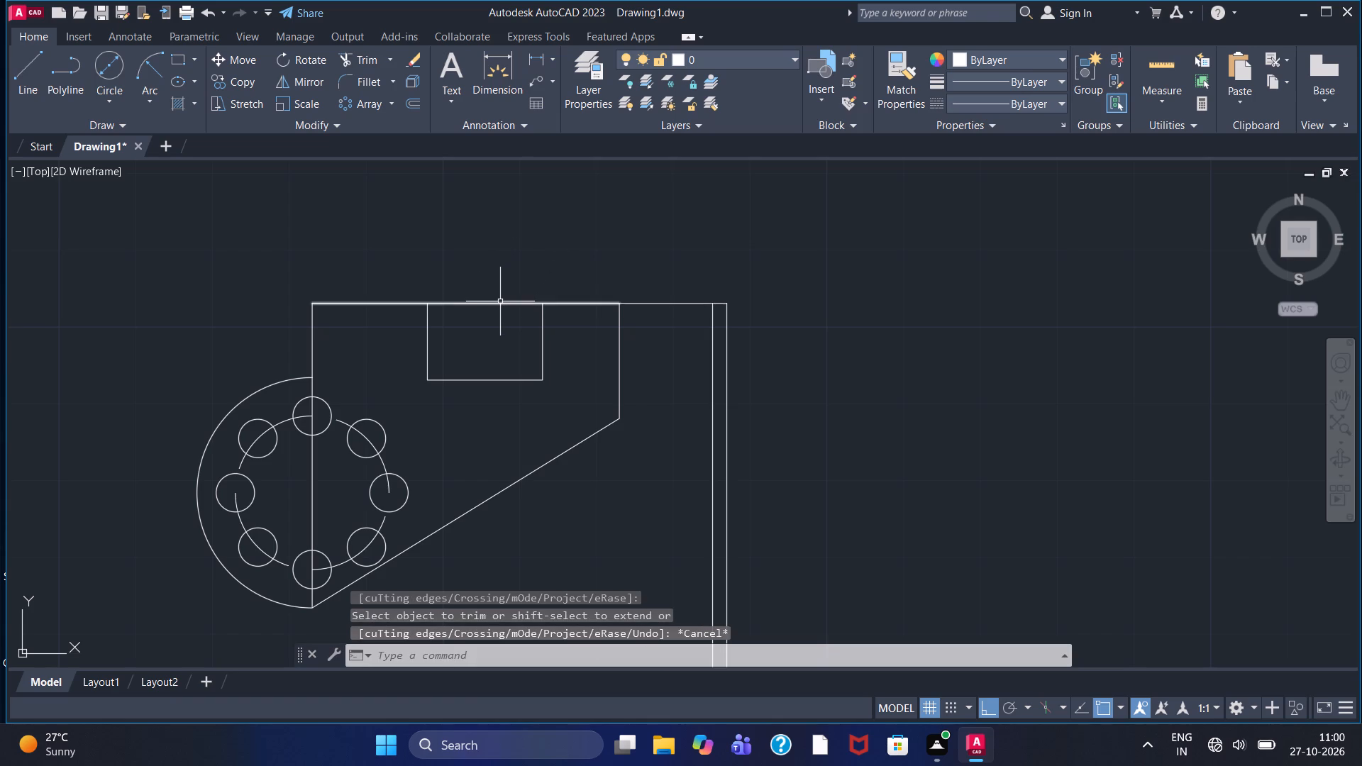
Offset the tapered outline's top edge downward through a point just over halfway down the notch, and trim the part inside the notch.
scroll(516, 272, down, 1)
scroll(516, 272, up, 1)
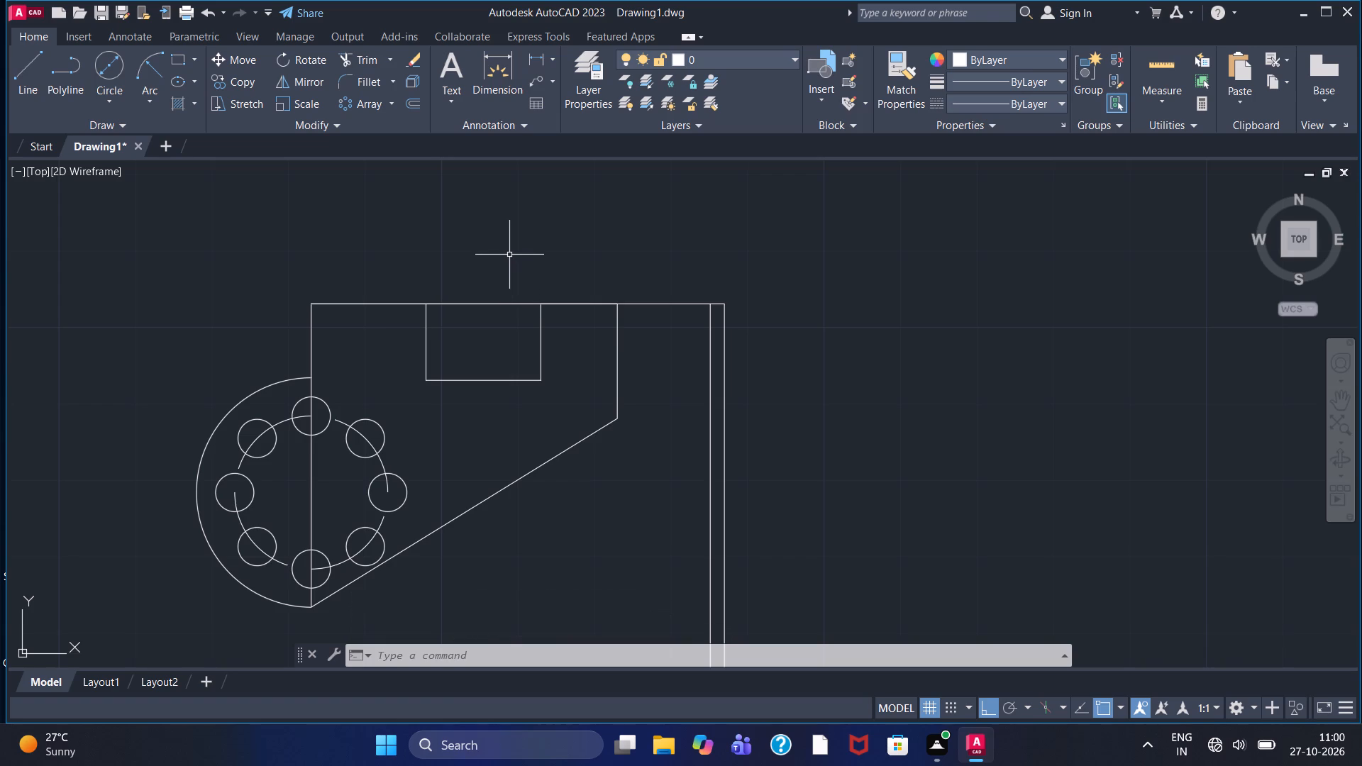
scroll(519, 263, down, 1)
scroll(518, 257, up, 1)
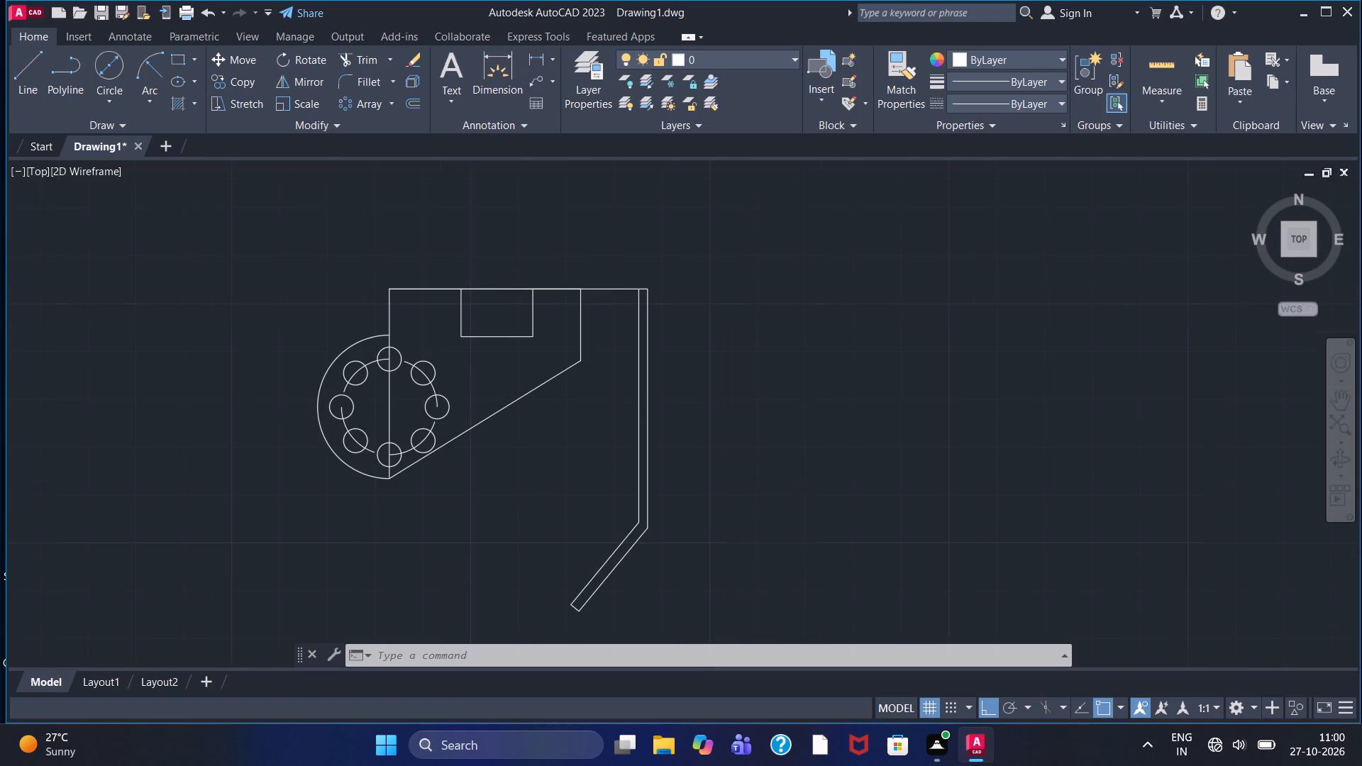
middle_drag(518, 246, 524, 233)
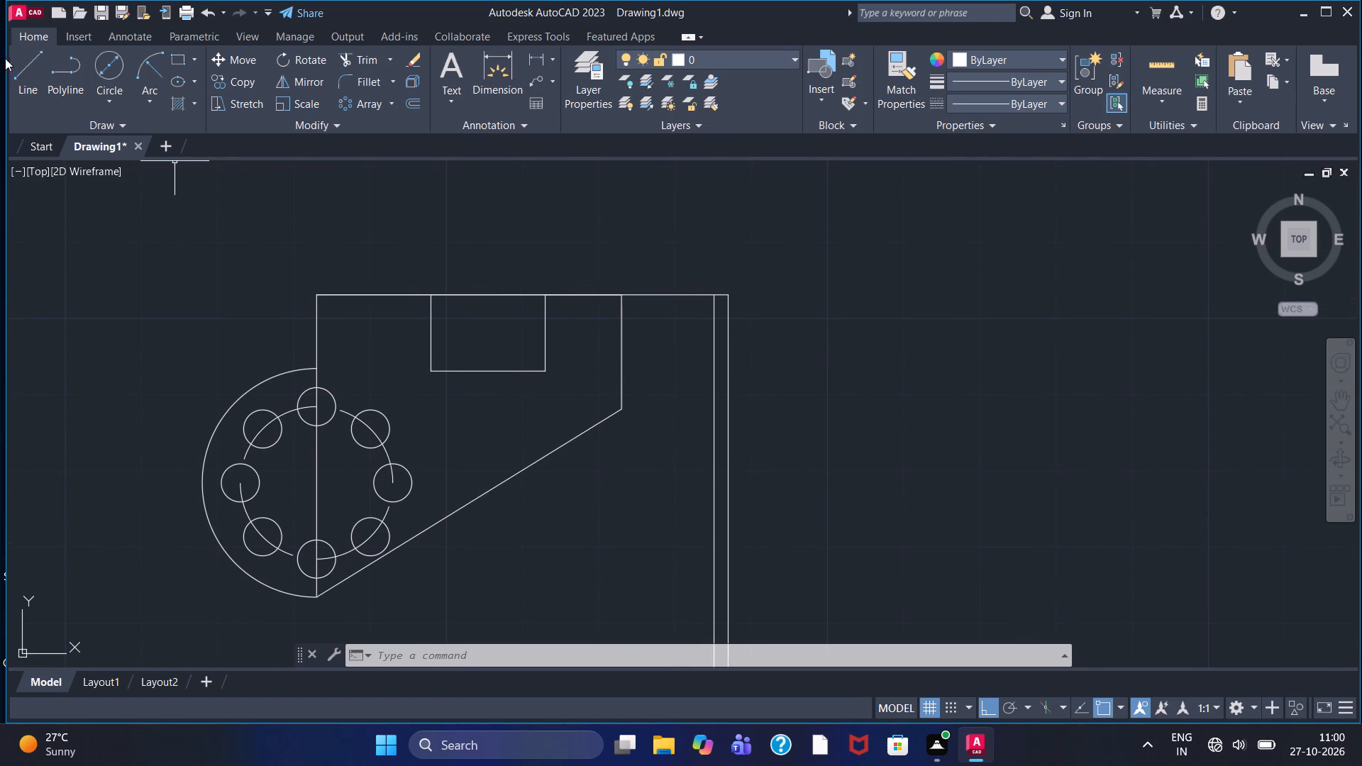
click(411, 96)
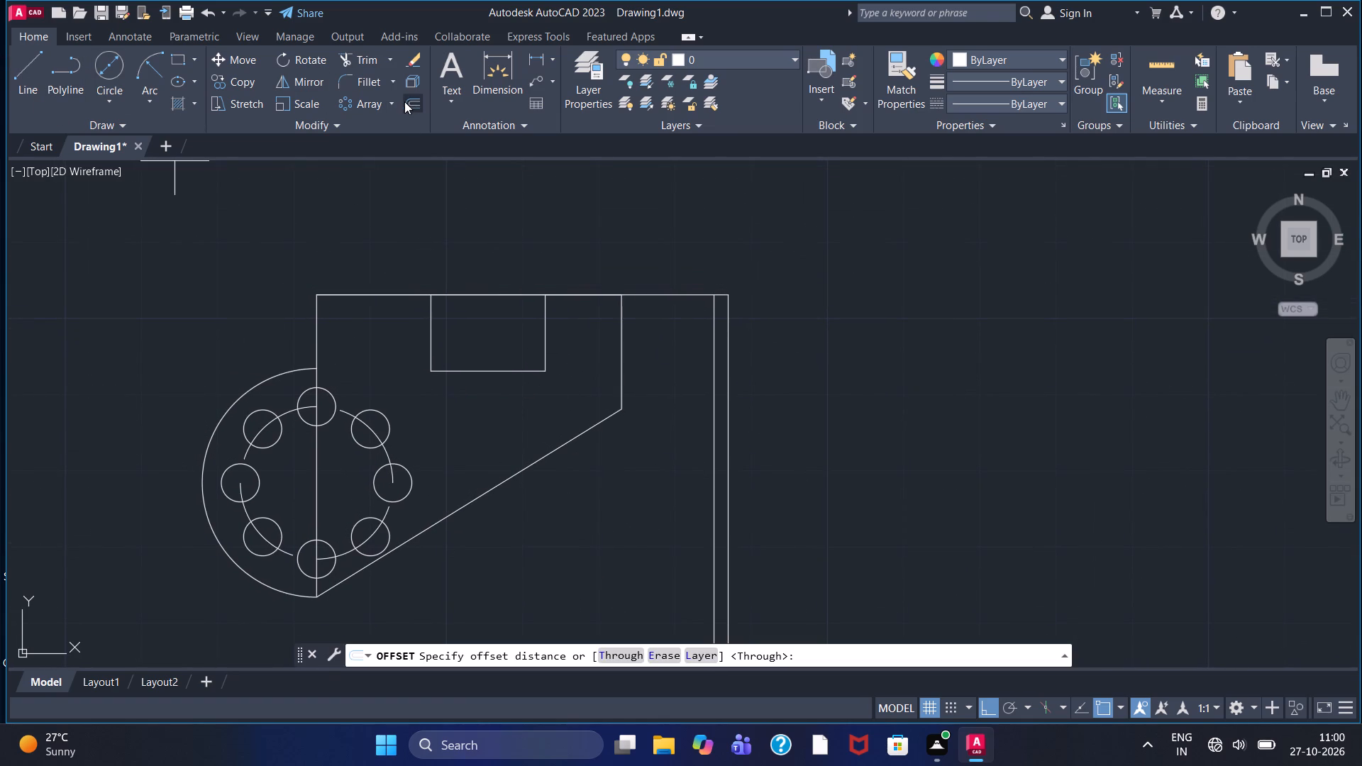
click(629, 653)
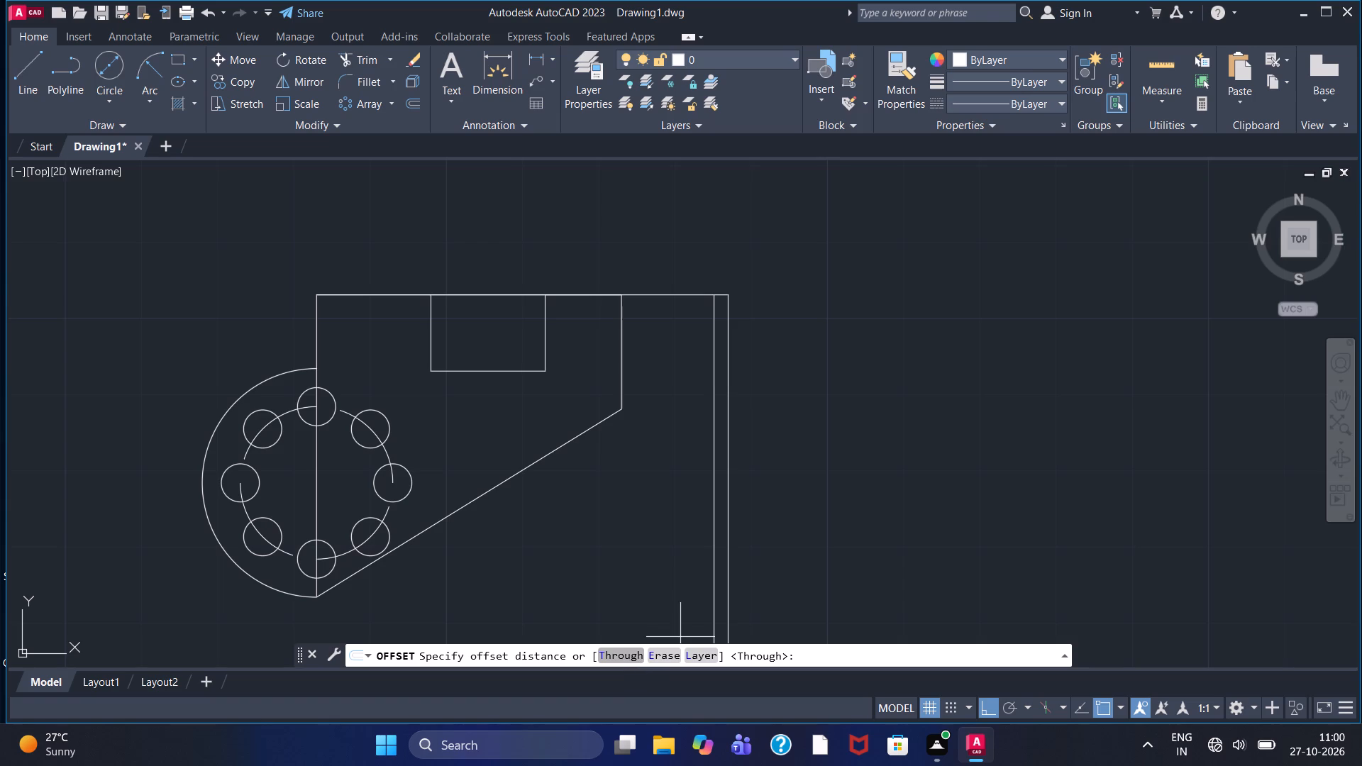
click(375, 293)
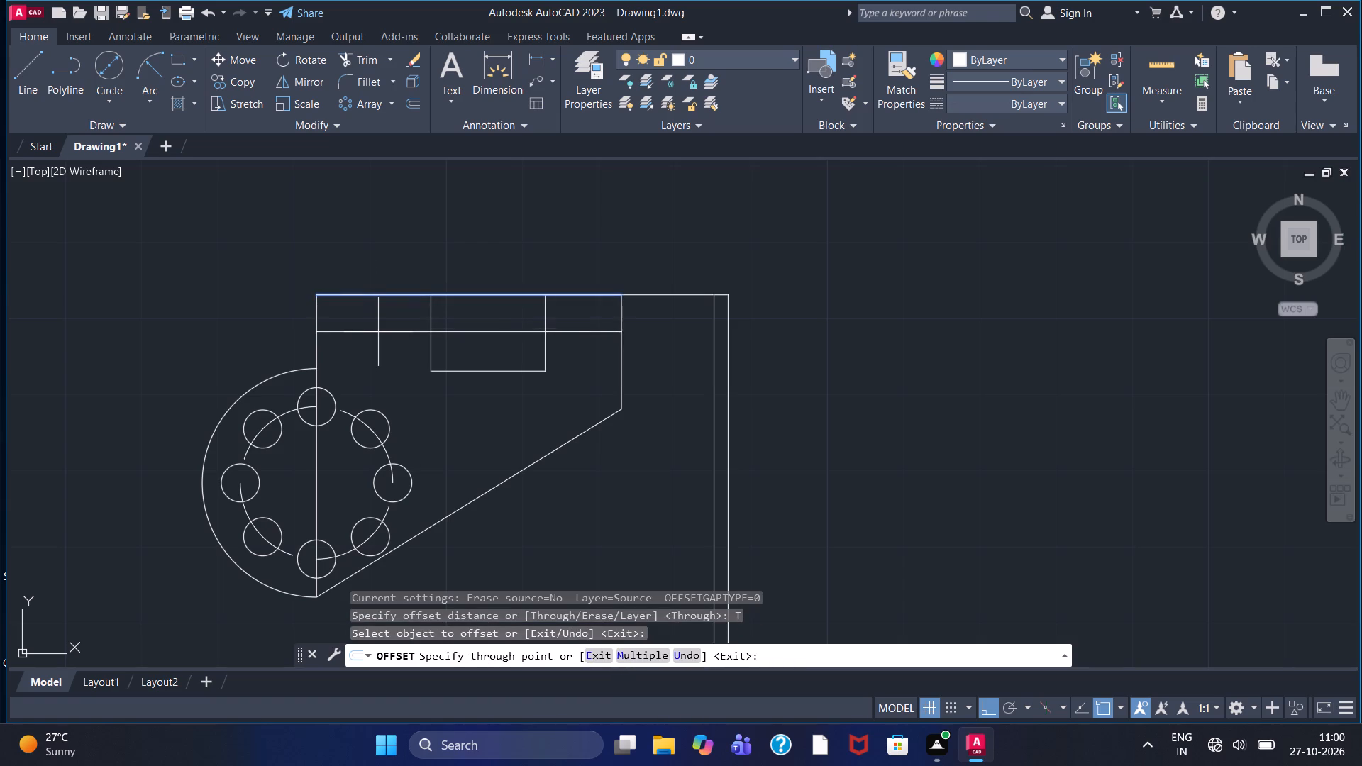
click(378, 338)
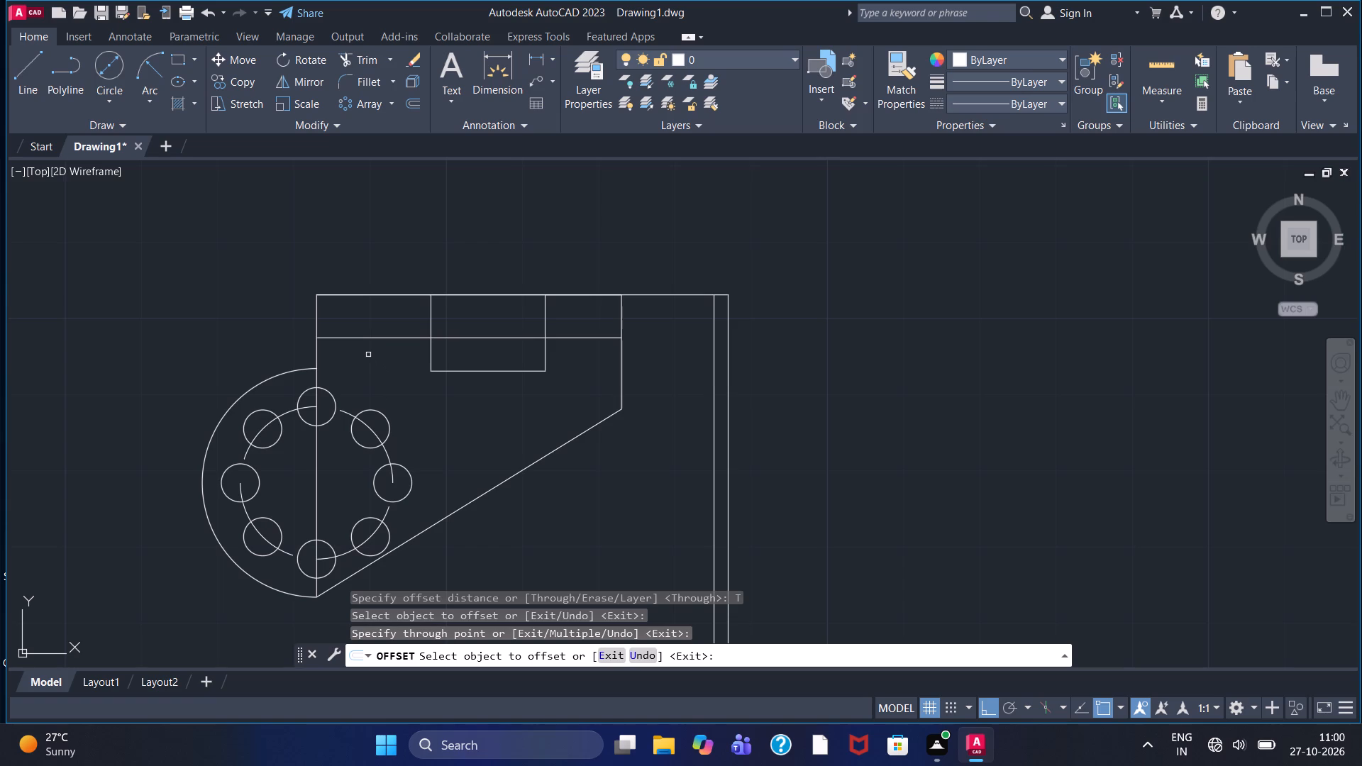
click(363, 68)
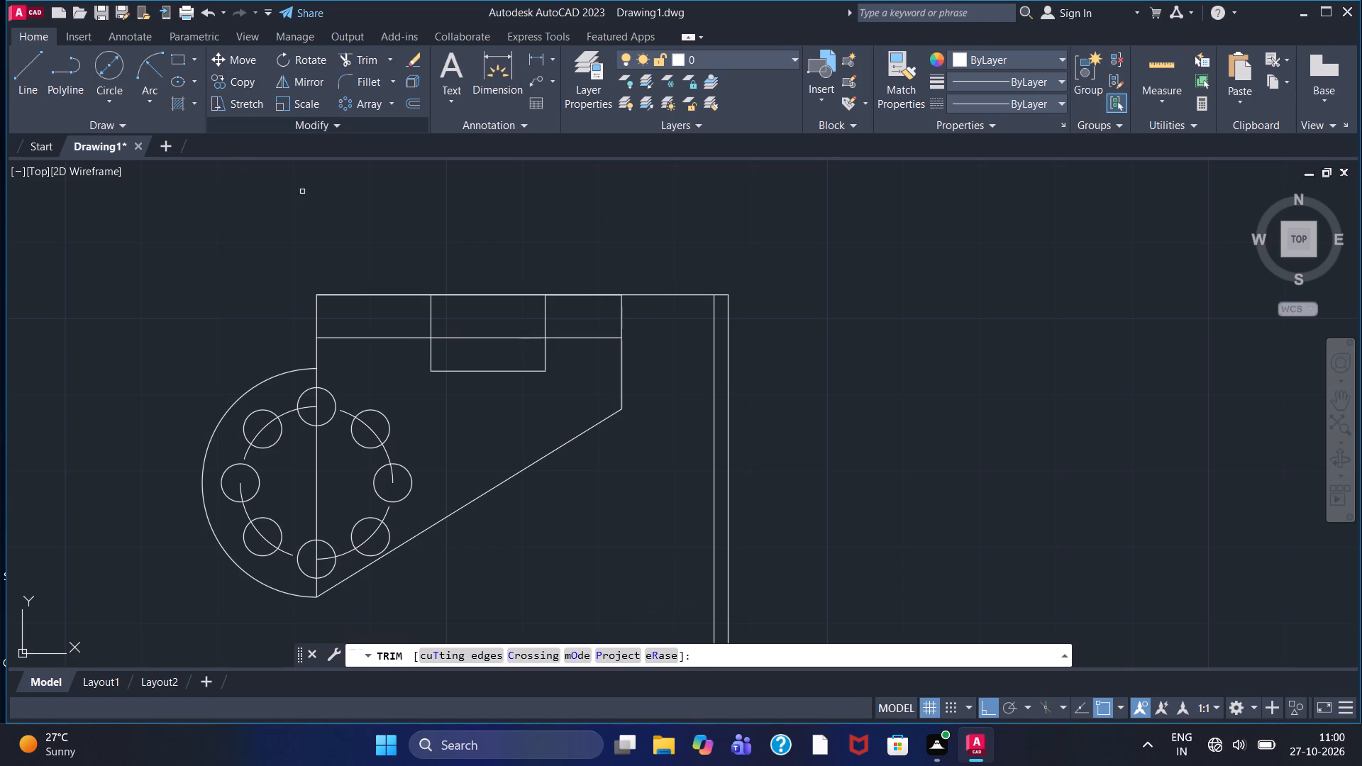
click(470, 336)
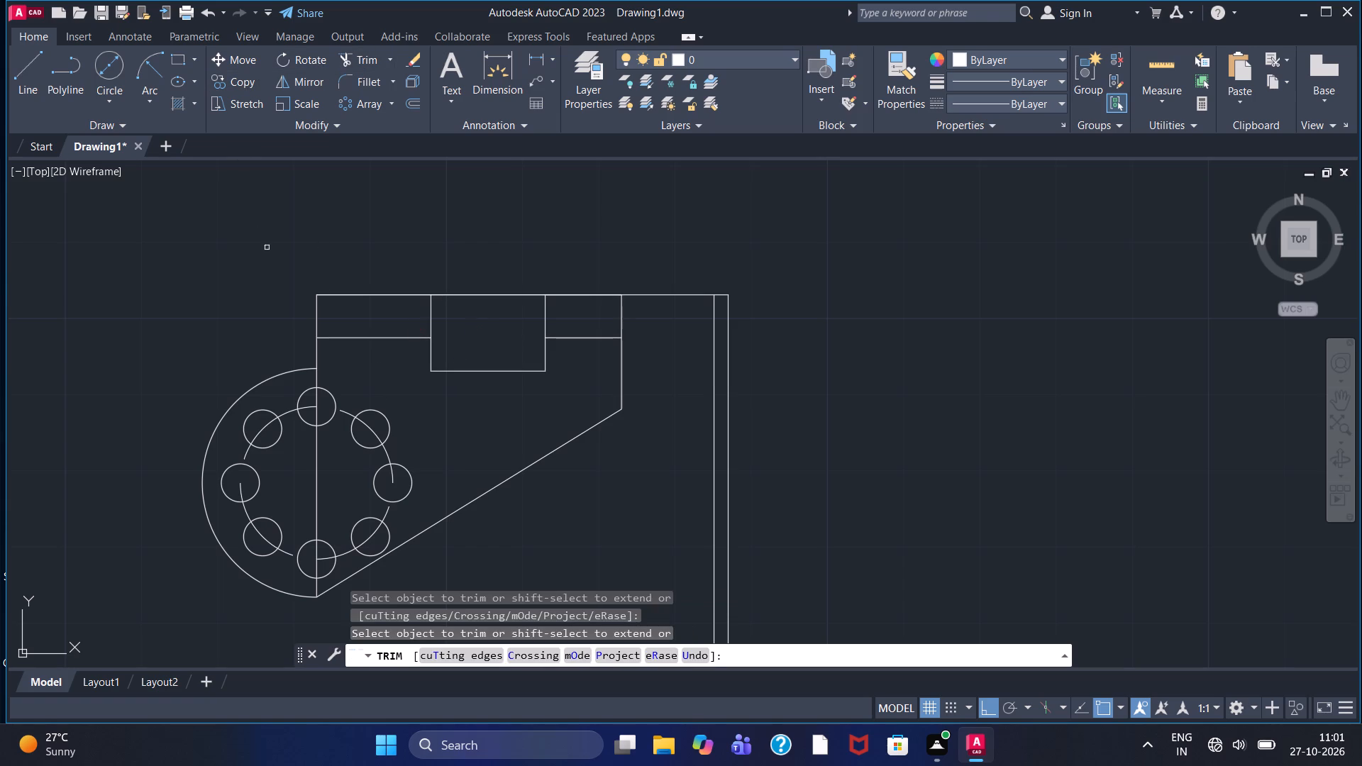
Offset the tapered outline's top edge downward again, through a point inside the notch about midway between the edge and the first offset line.
click(414, 99)
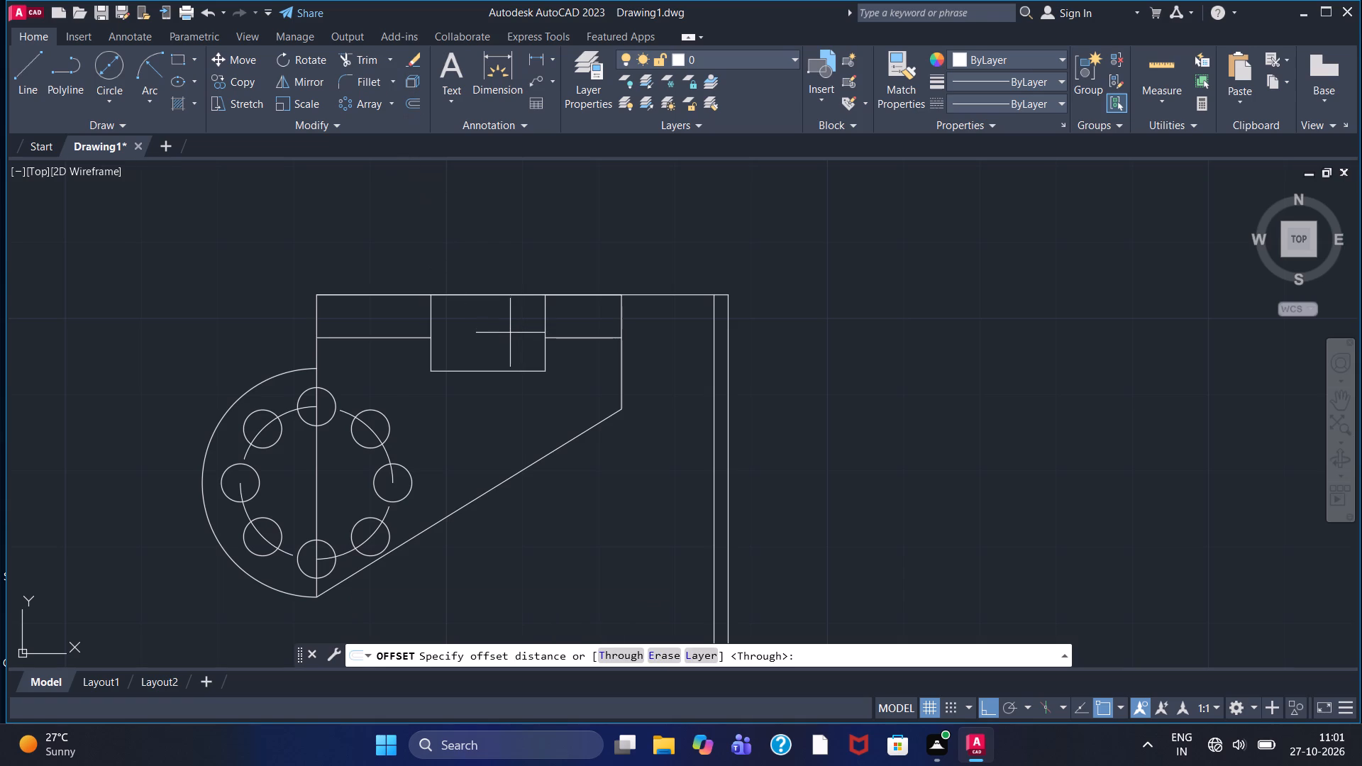
click(619, 655)
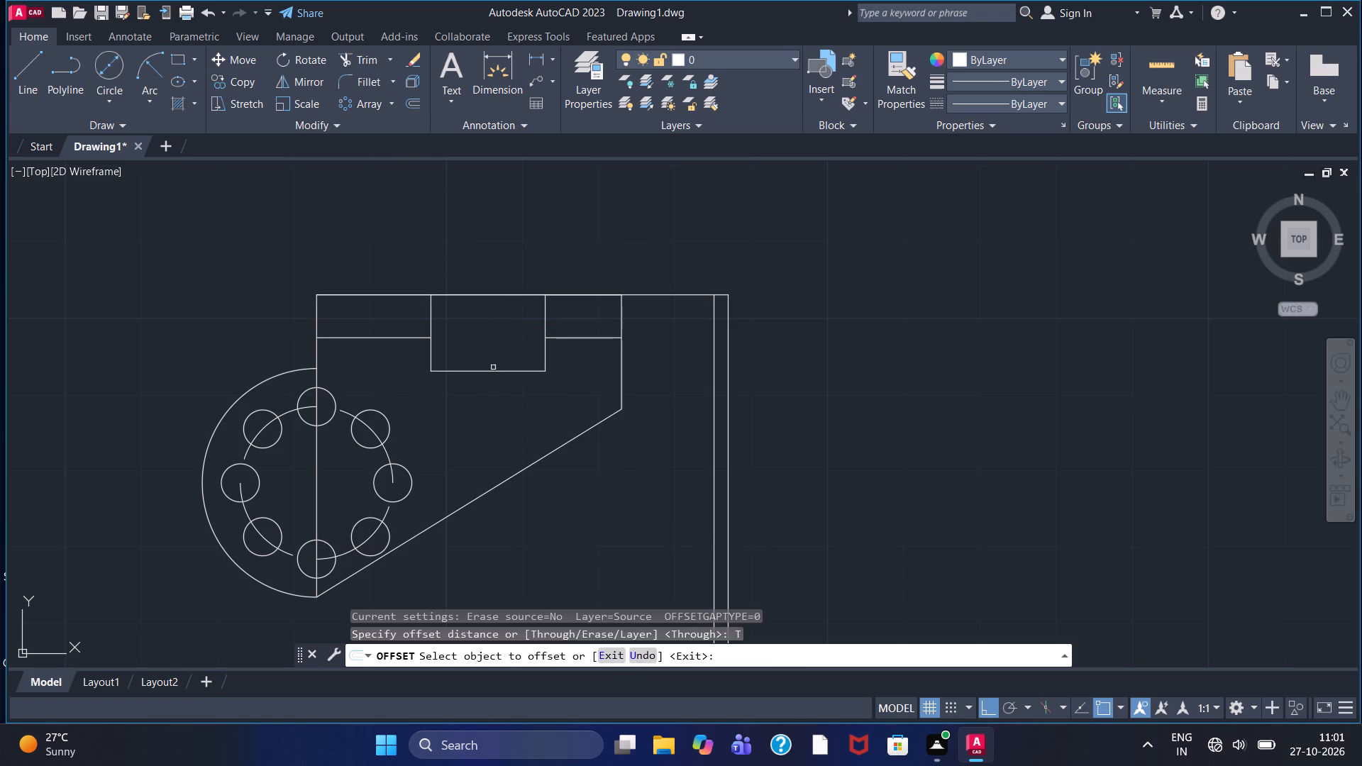
click(494, 296)
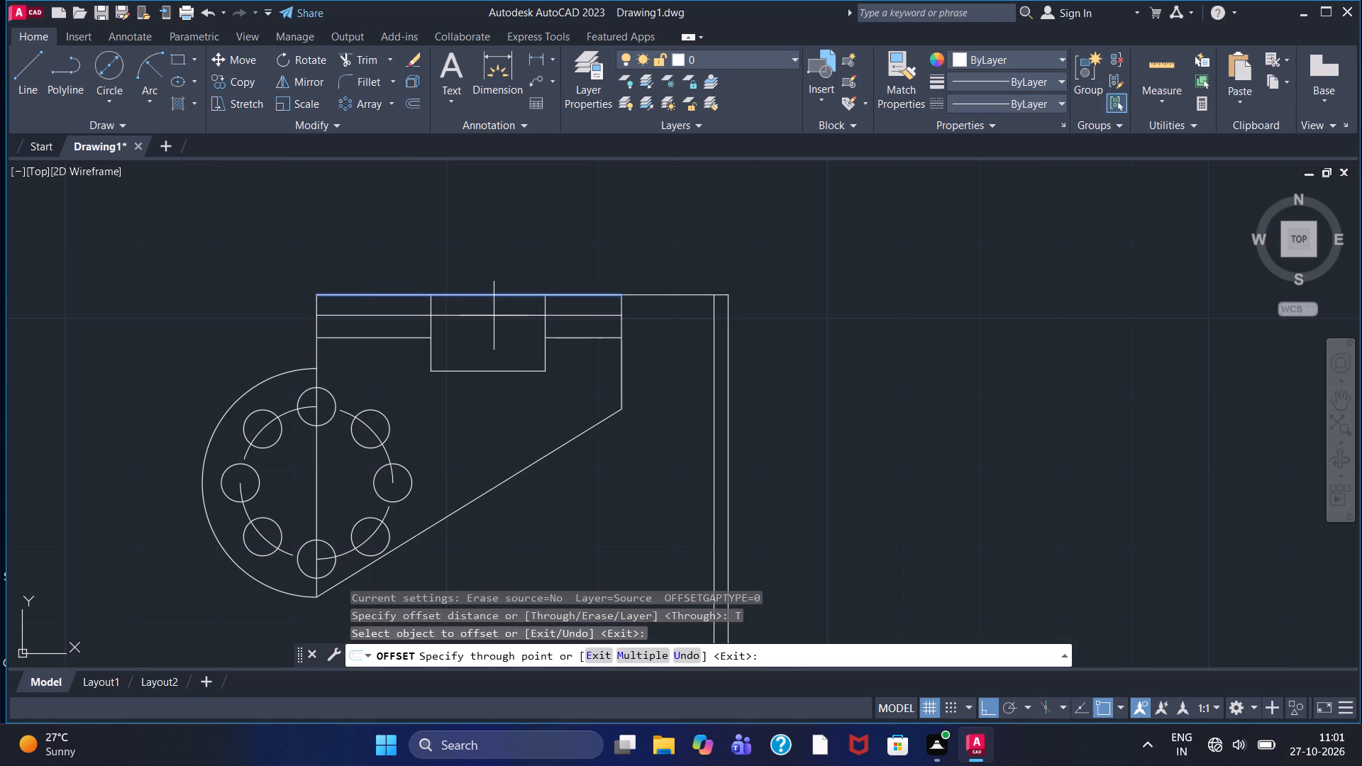
click(494, 316)
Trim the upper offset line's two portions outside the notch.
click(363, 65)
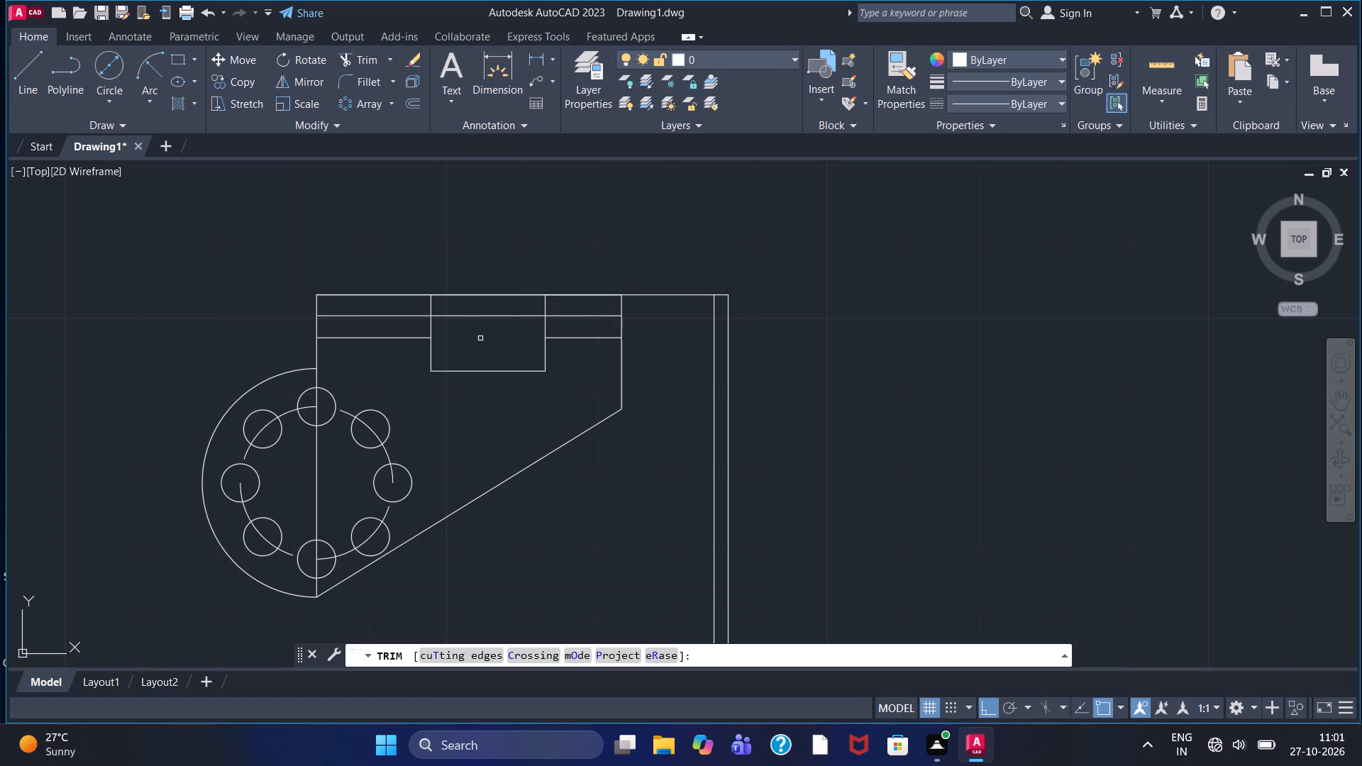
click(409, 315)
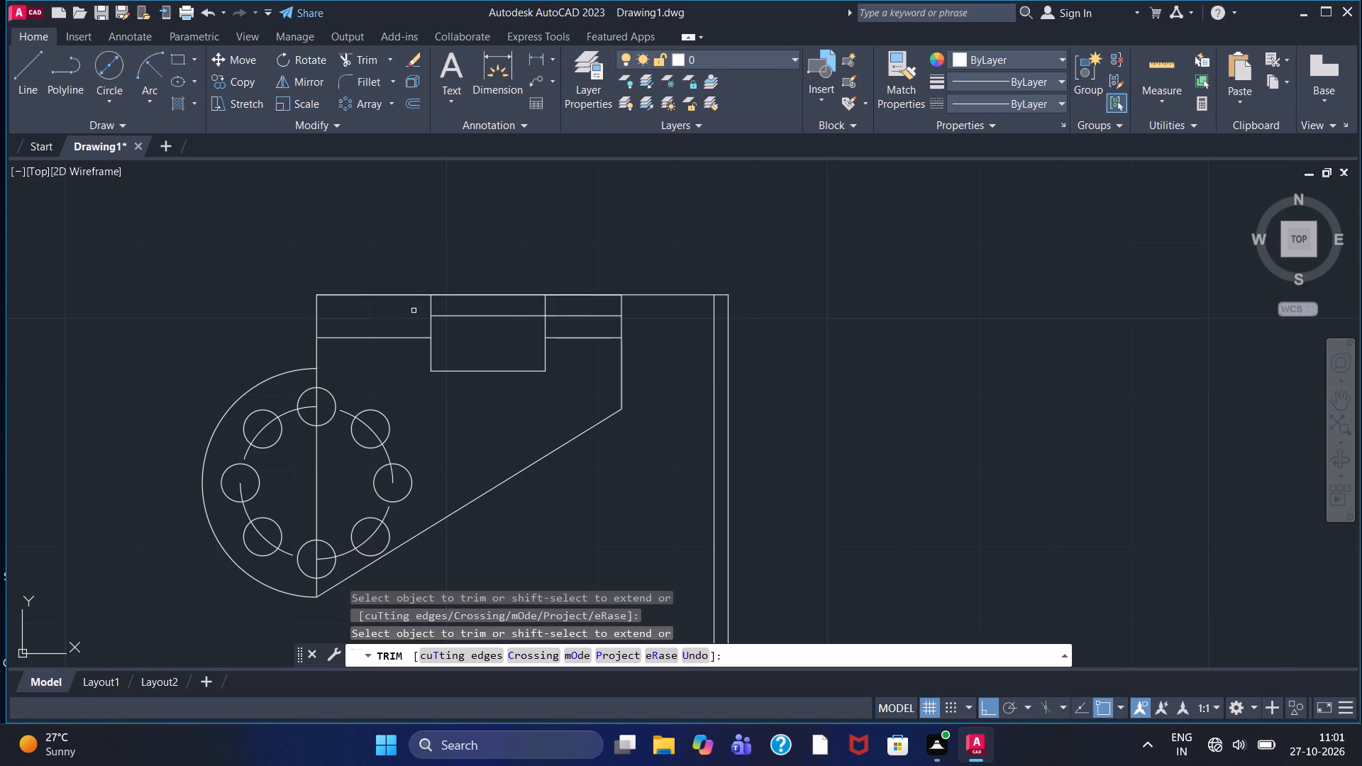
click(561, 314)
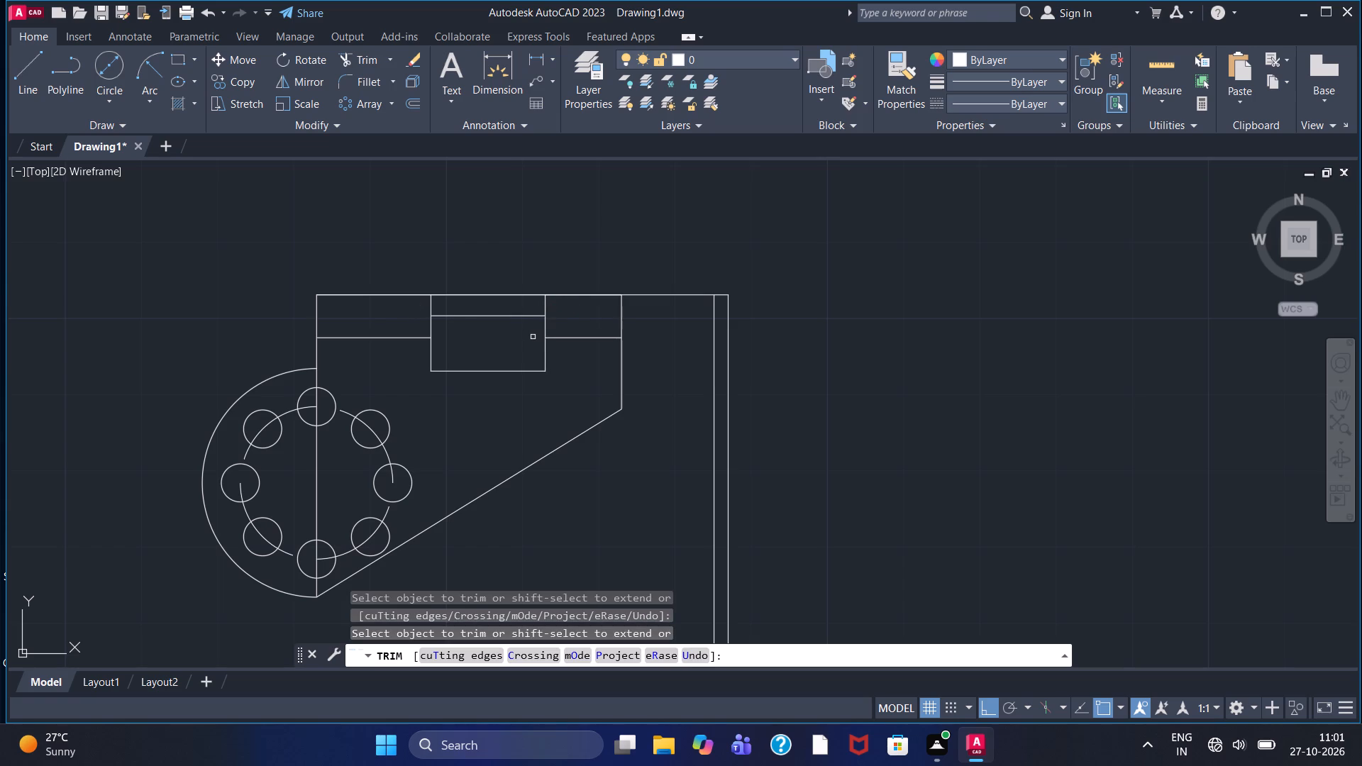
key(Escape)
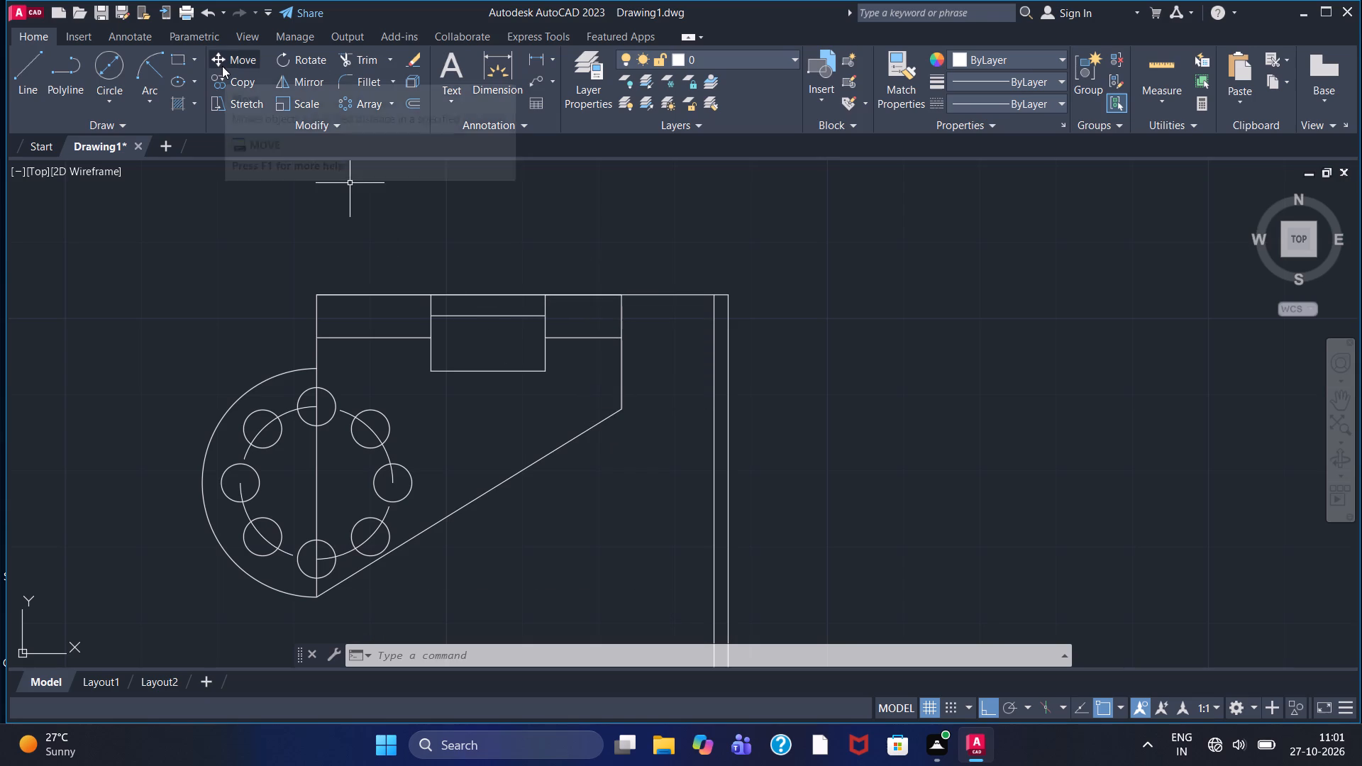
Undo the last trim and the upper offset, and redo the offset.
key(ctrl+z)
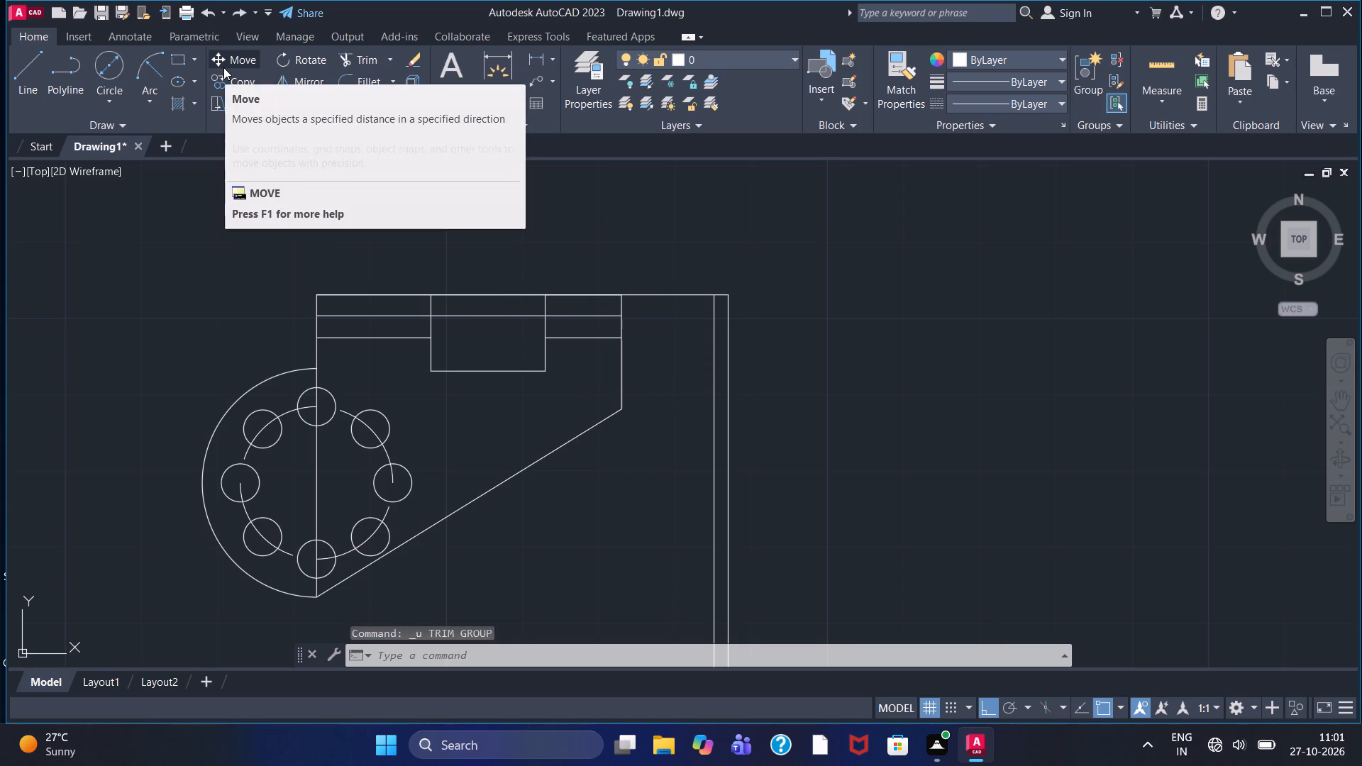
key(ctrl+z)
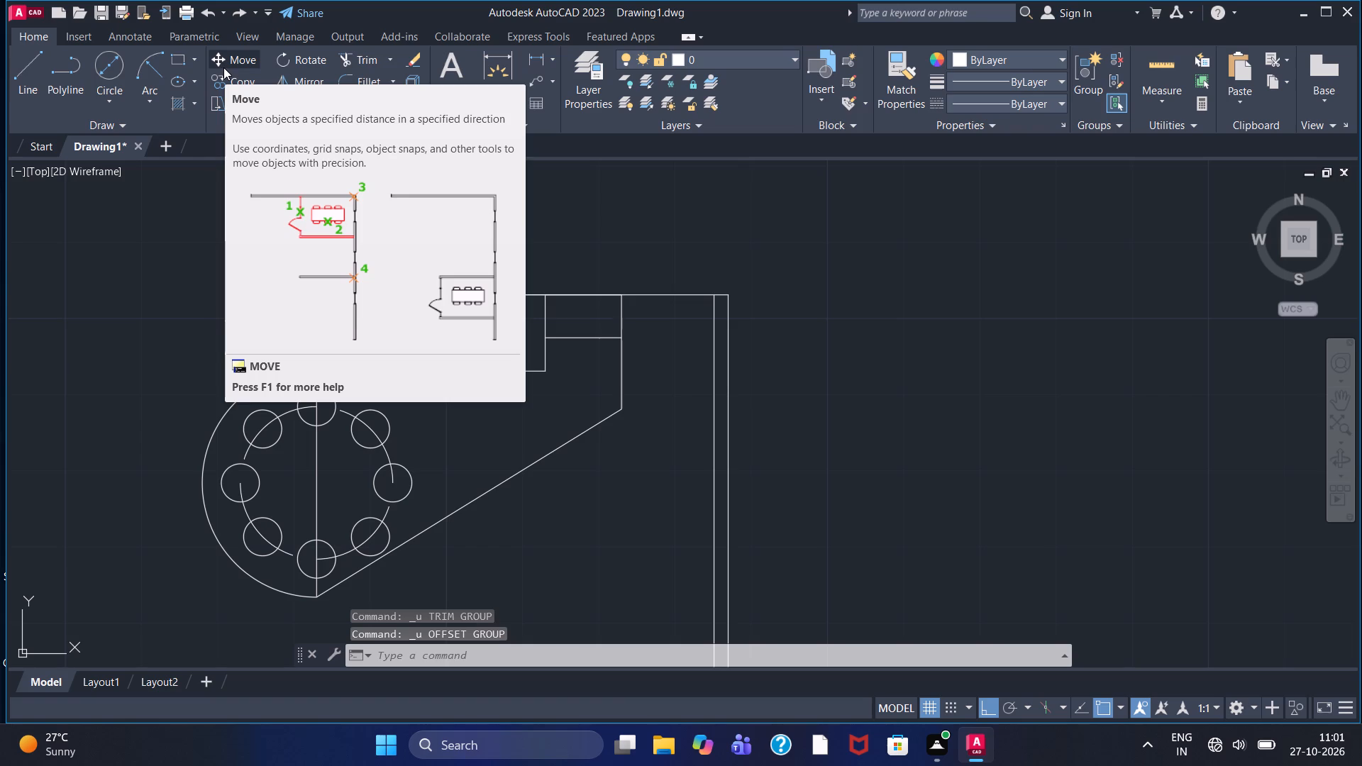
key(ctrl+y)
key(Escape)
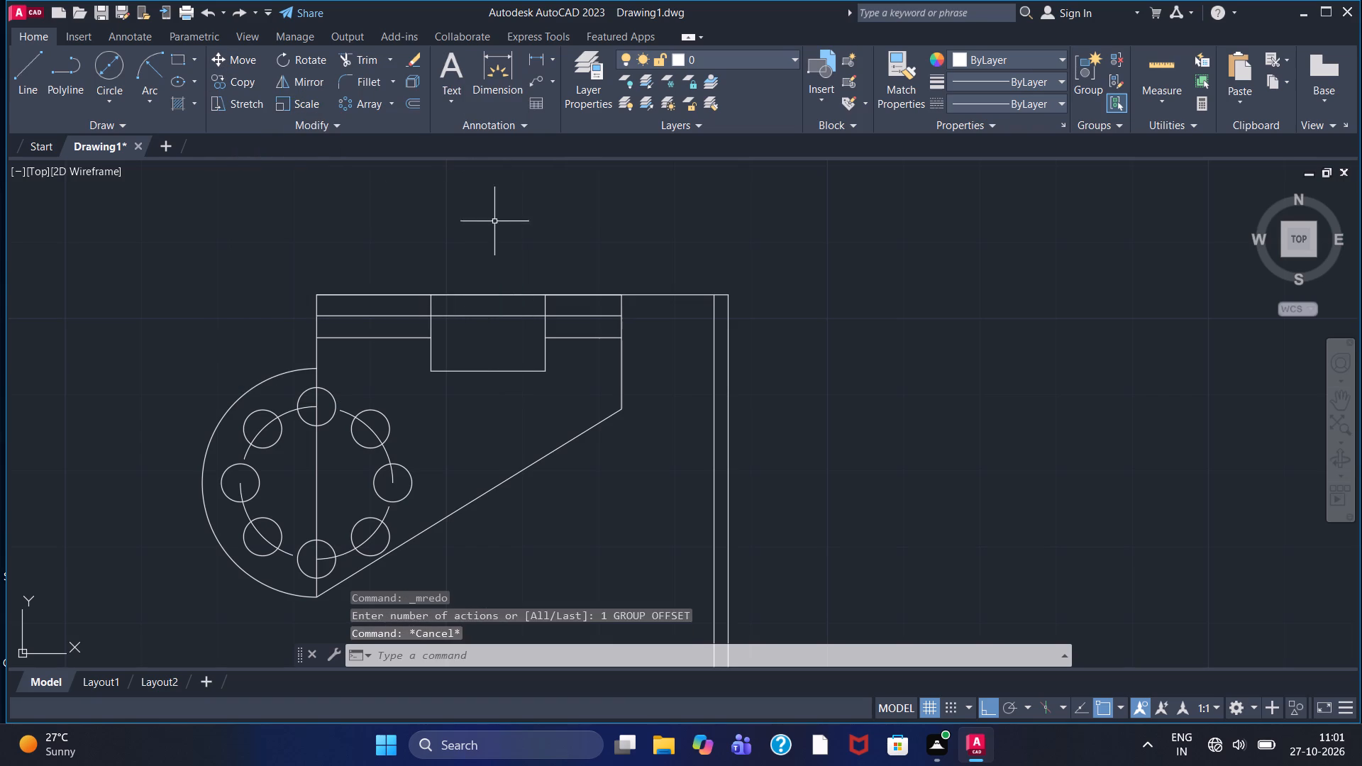
Trim the upper offset line on both sides of the notch, keeping only the portion inside it.
click(343, 55)
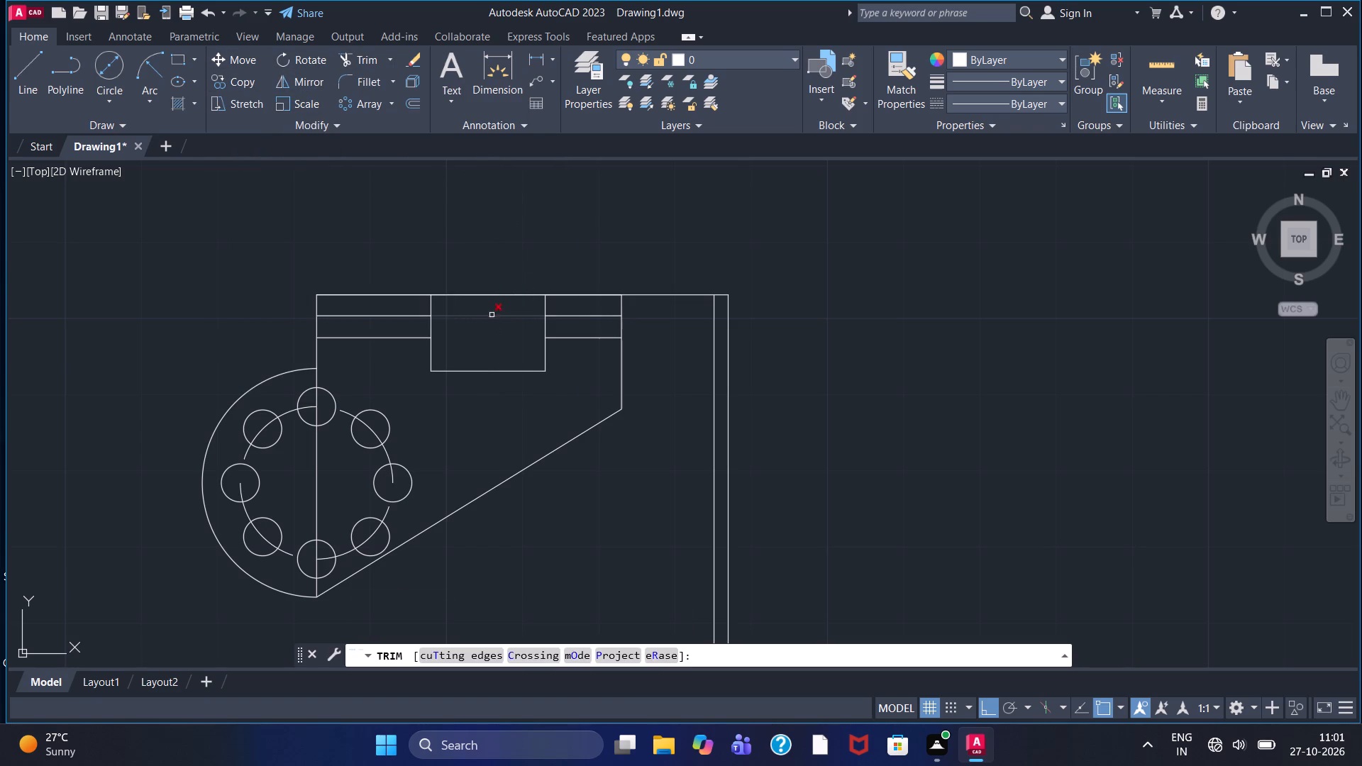
click(404, 316)
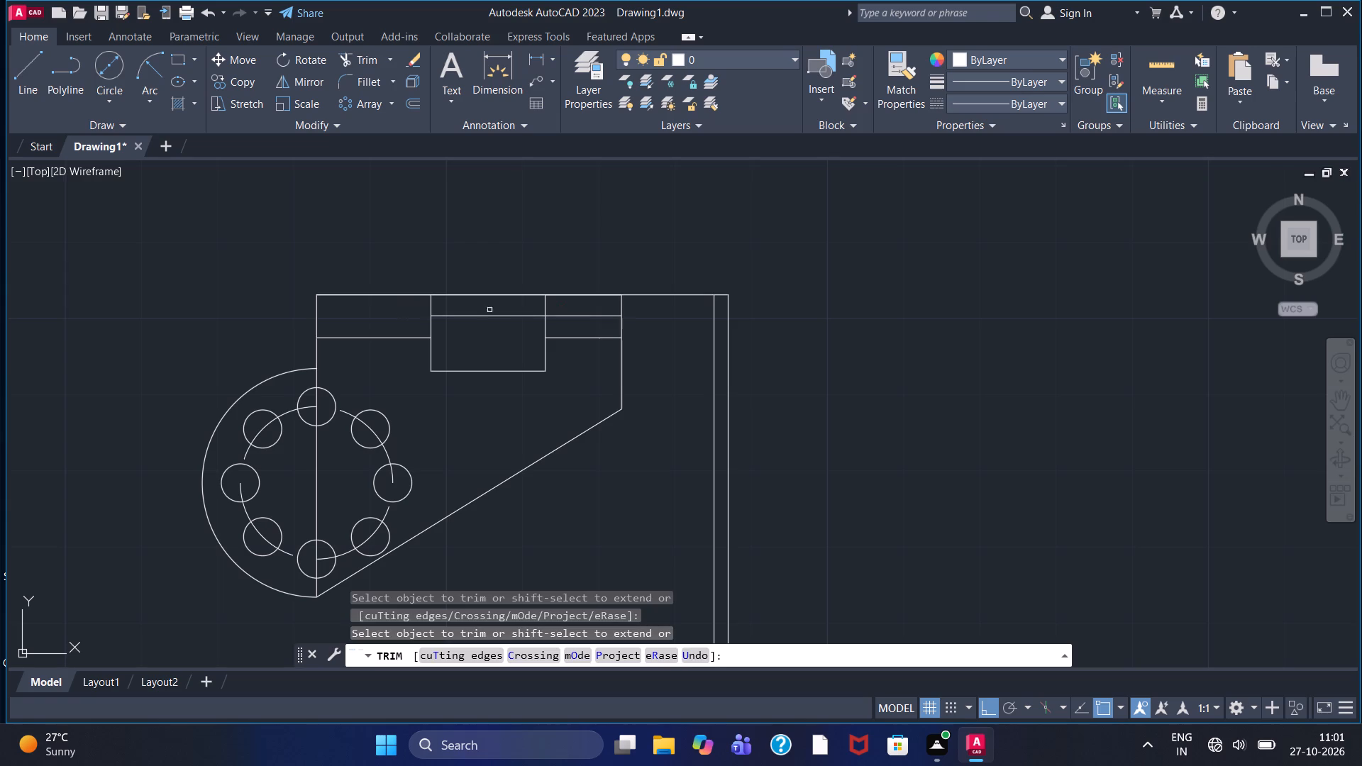
click(572, 316)
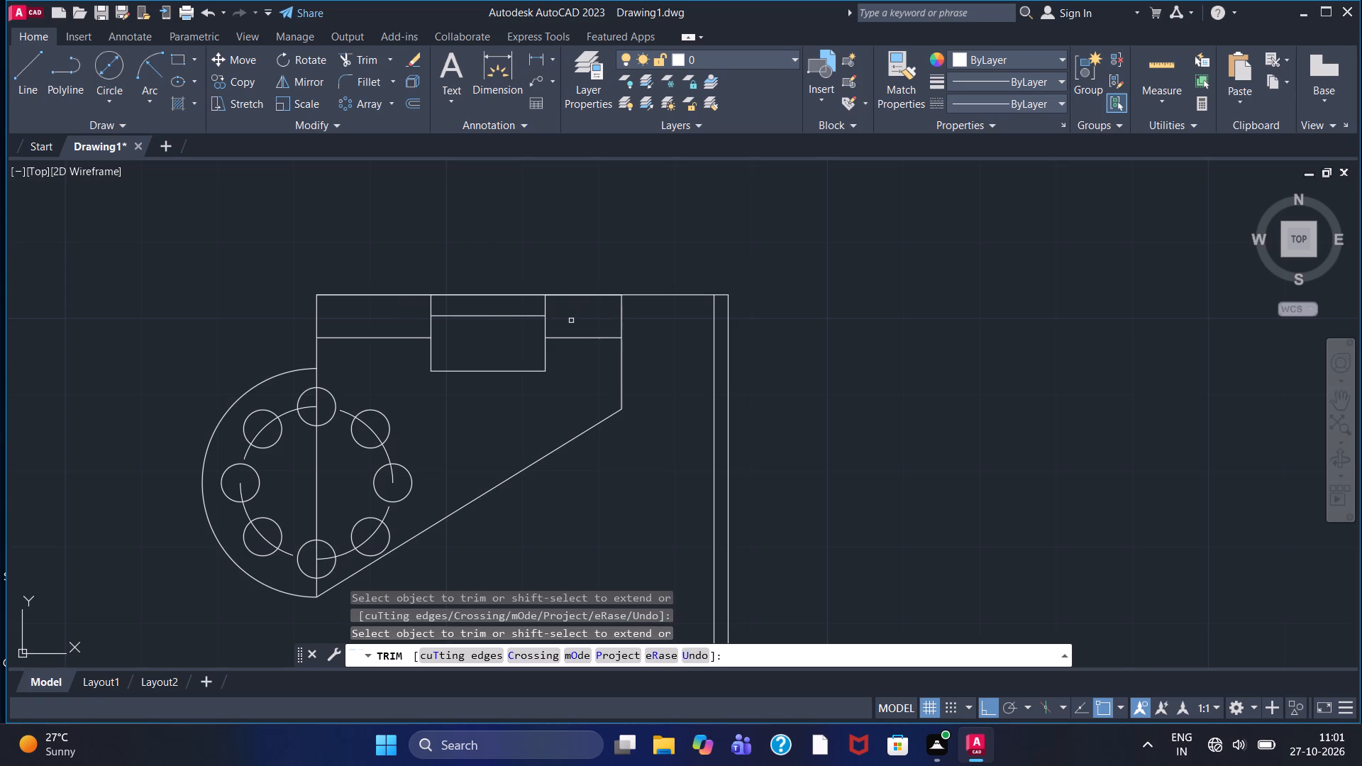
double_click(358, 60)
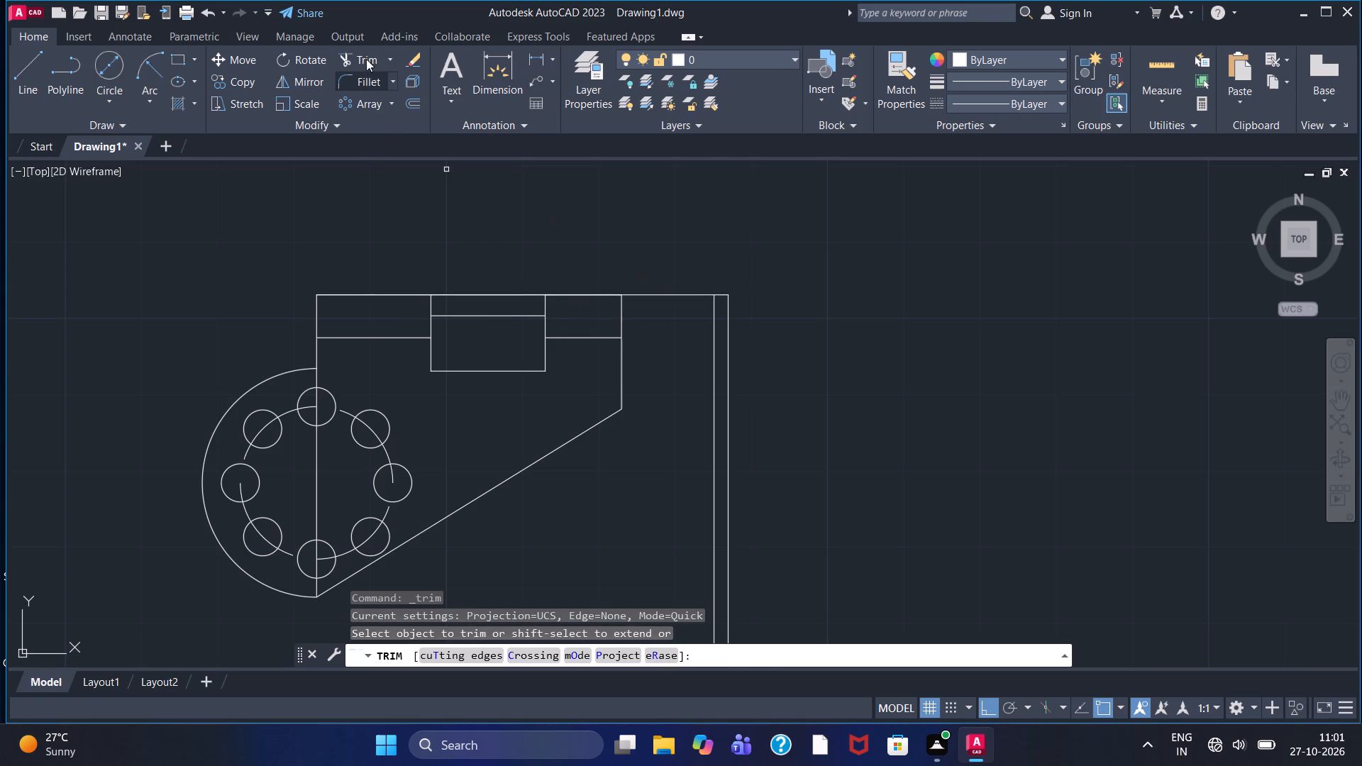
Offset the full-length top edge that runs to the outer wall corner downward, through a point level with the short line inside the notch.
click(413, 103)
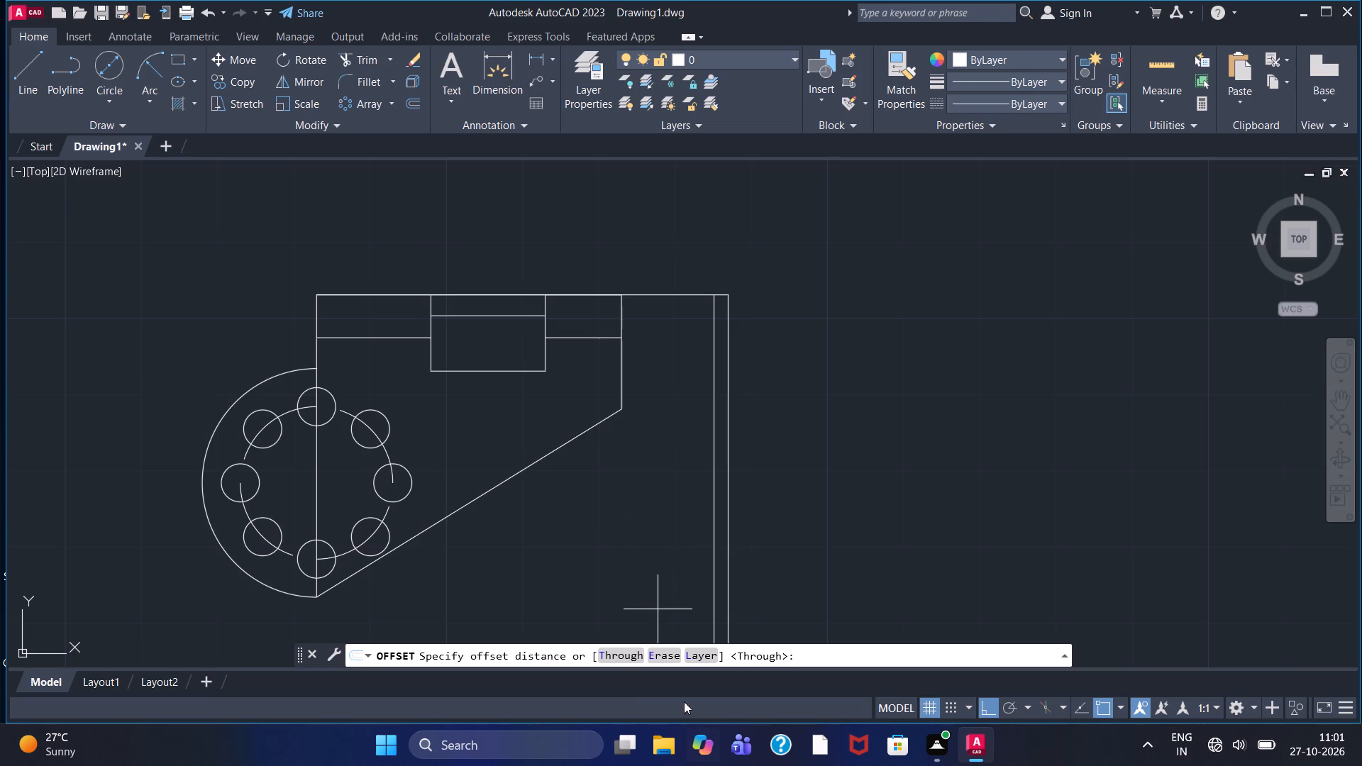
click(629, 655)
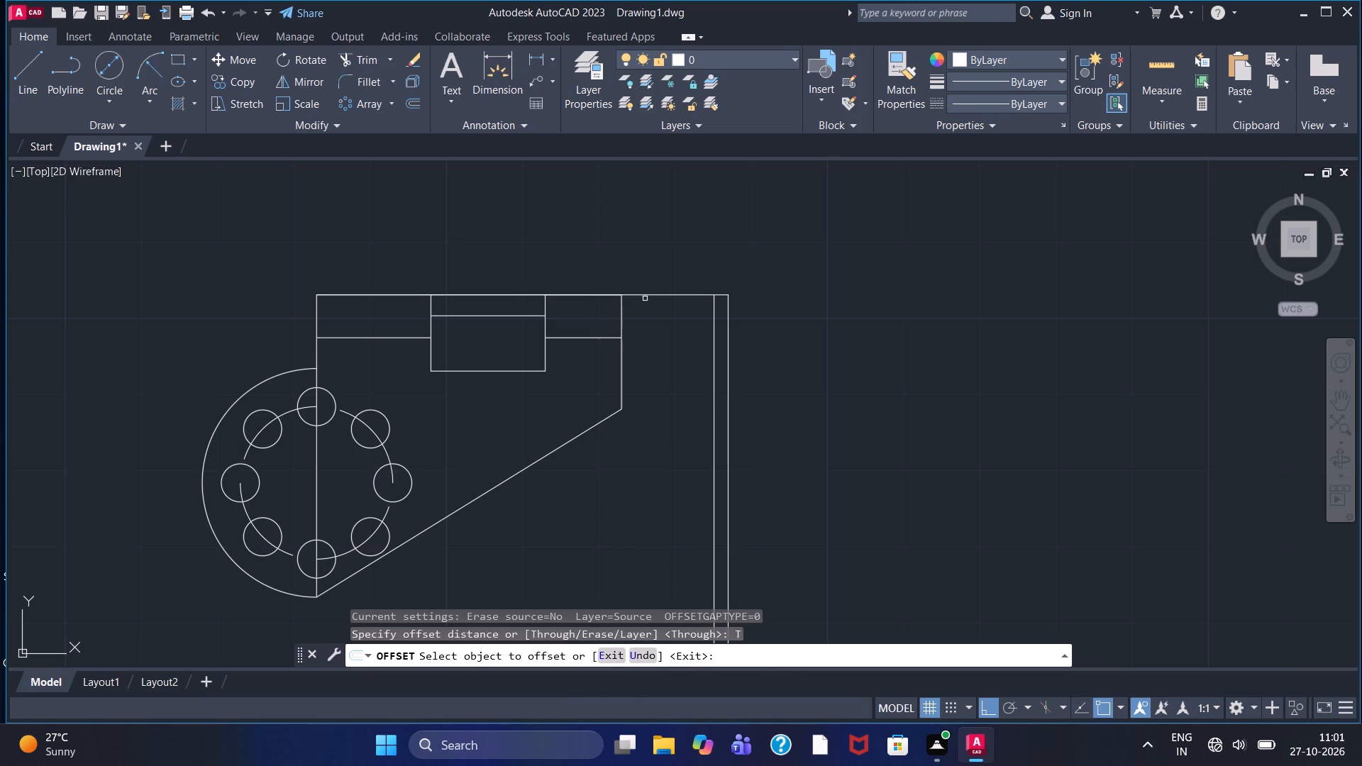
click(646, 294)
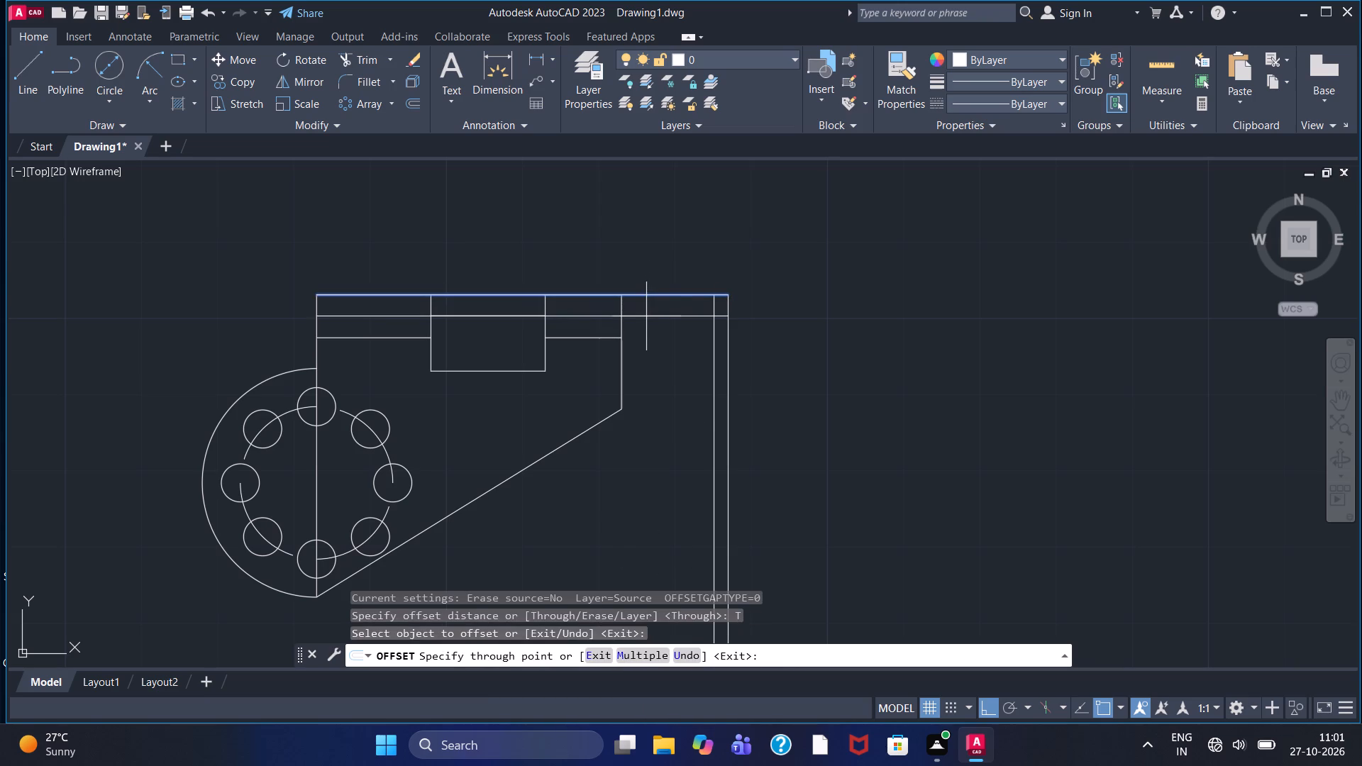
click(646, 316)
scroll(633, 314, up, 1)
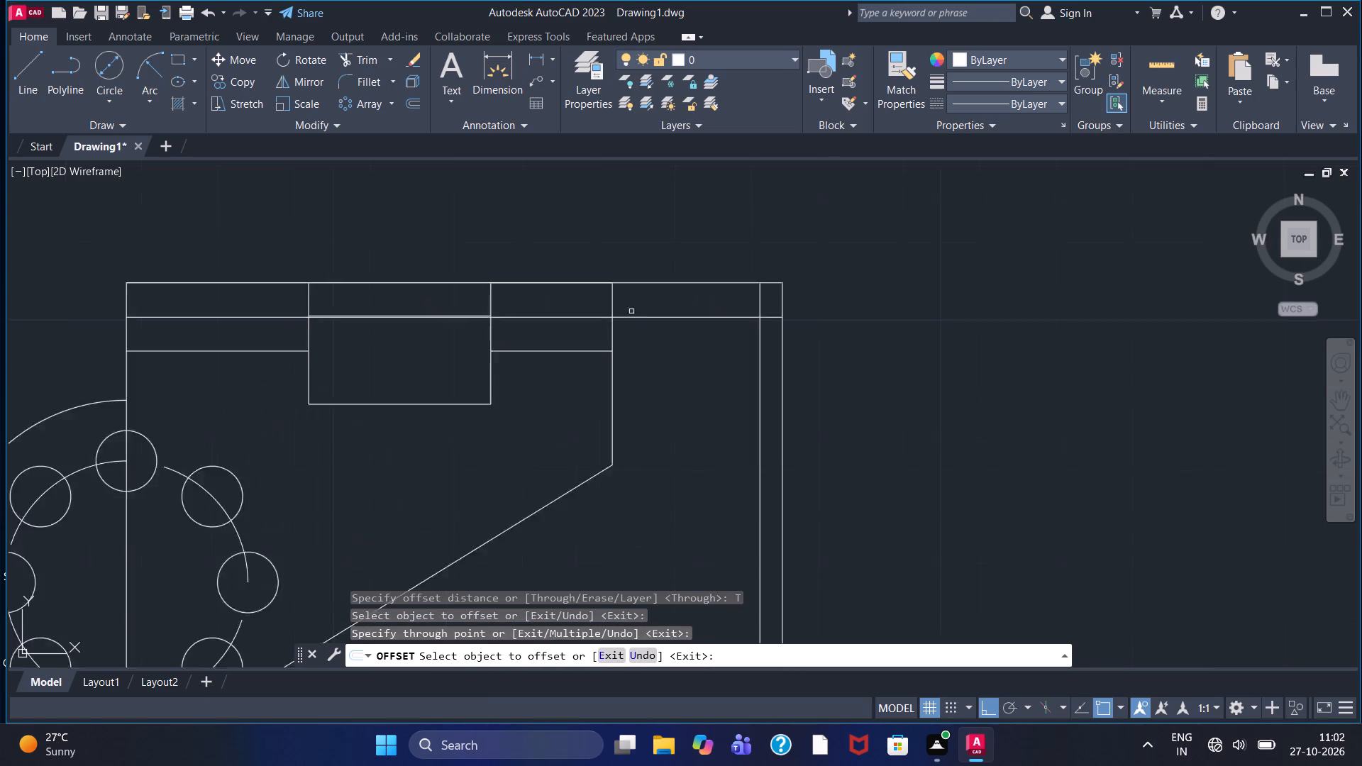
scroll(629, 305, up, 2)
scroll(629, 305, down, 1)
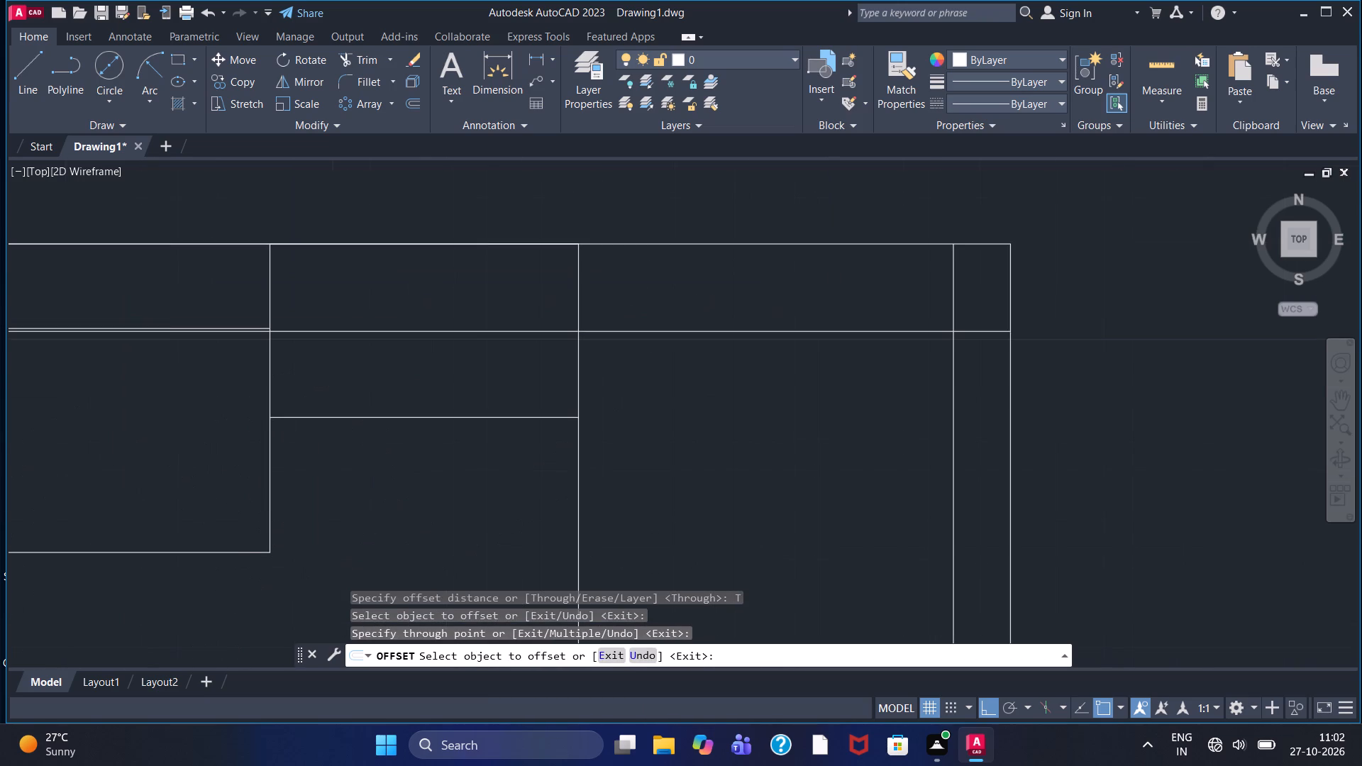
scroll(629, 305, down, 1)
Trim the overlapping ends of the inner wall line and the long offset line at the wall's upper corner.
click(373, 62)
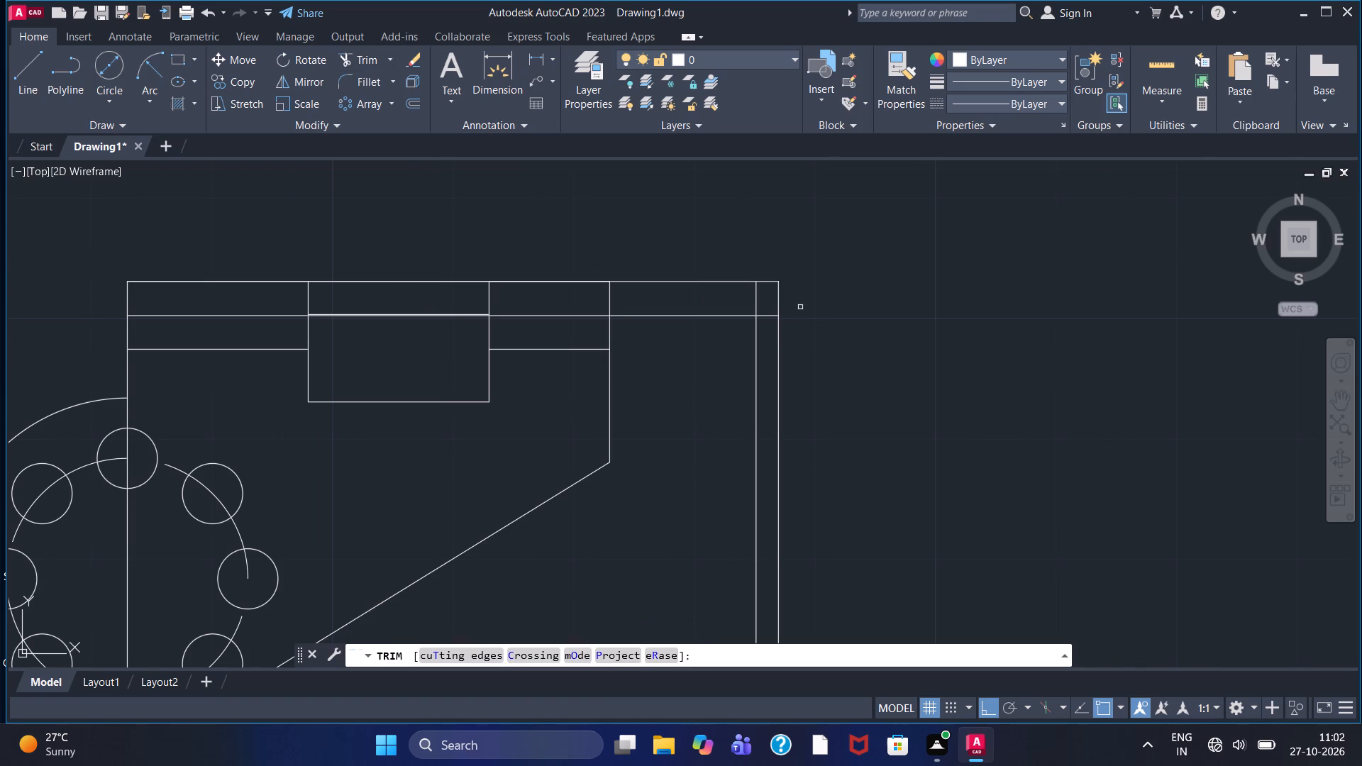
double_click(758, 304)
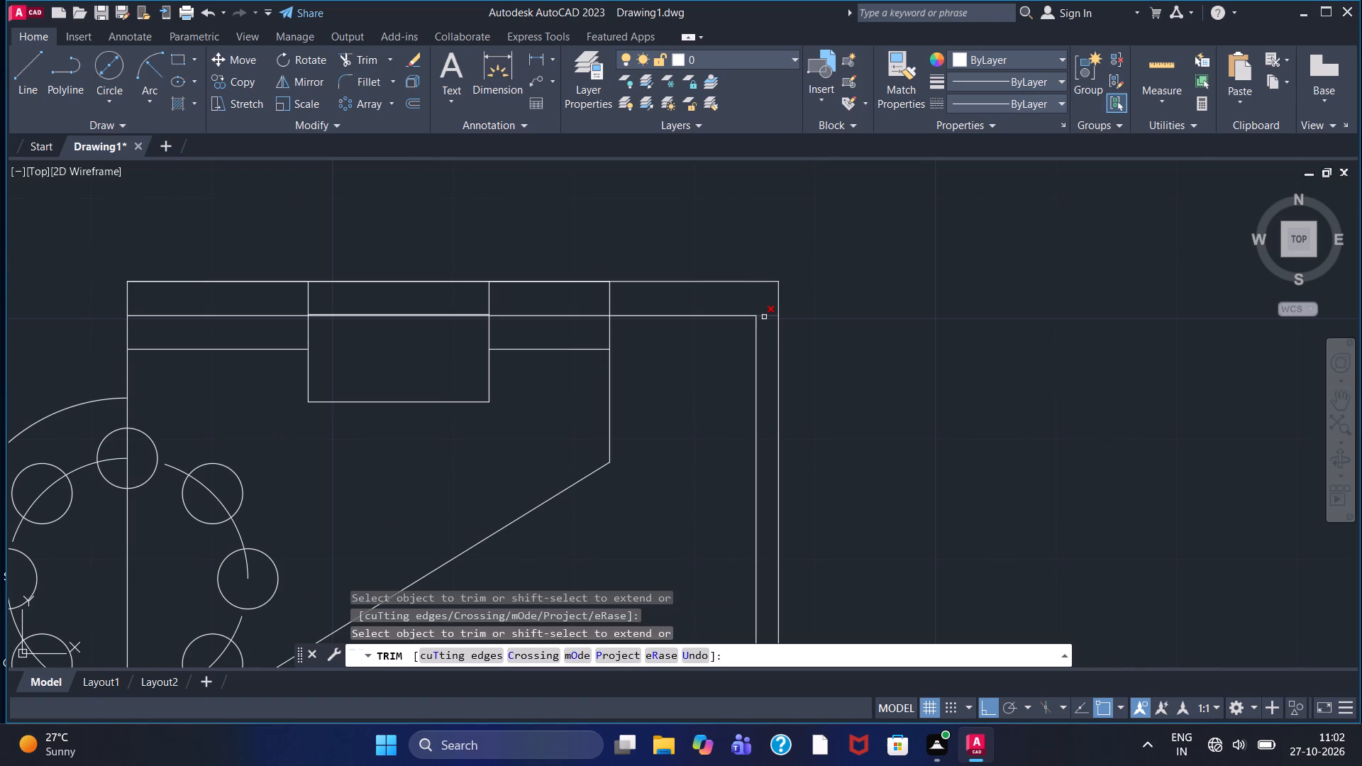
click(765, 318)
scroll(790, 421, down, 1)
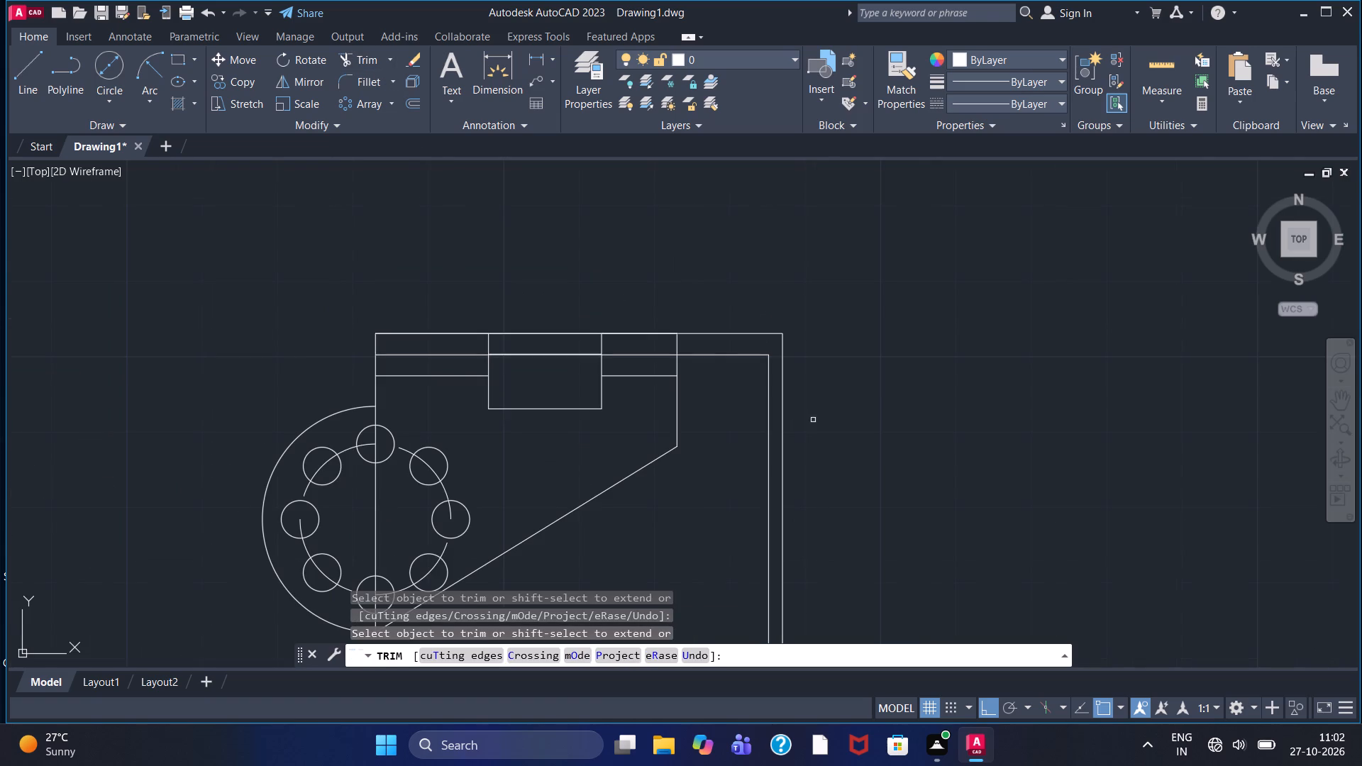
key(Escape)
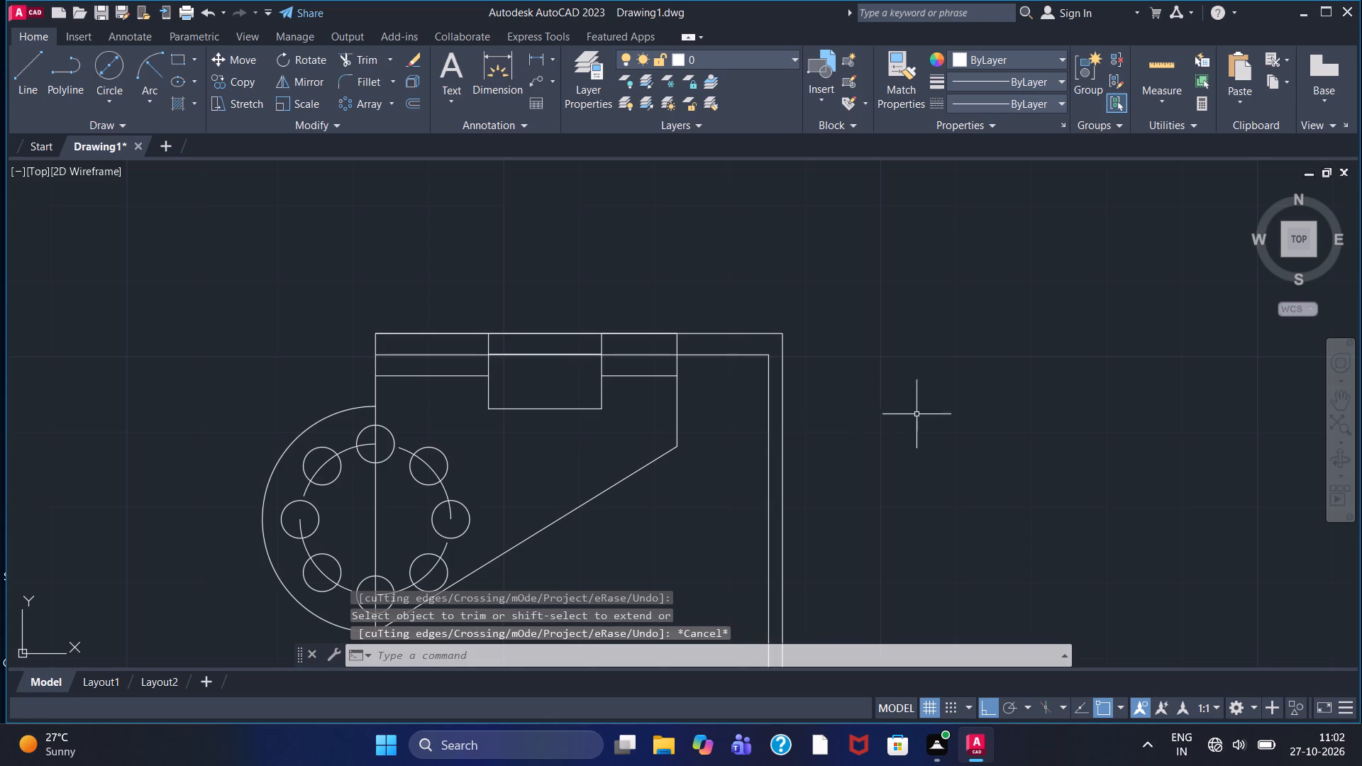
Fillet the outer and inner upper corners of the offset wall with radius 5.
middle_drag(944, 419, 885, 332)
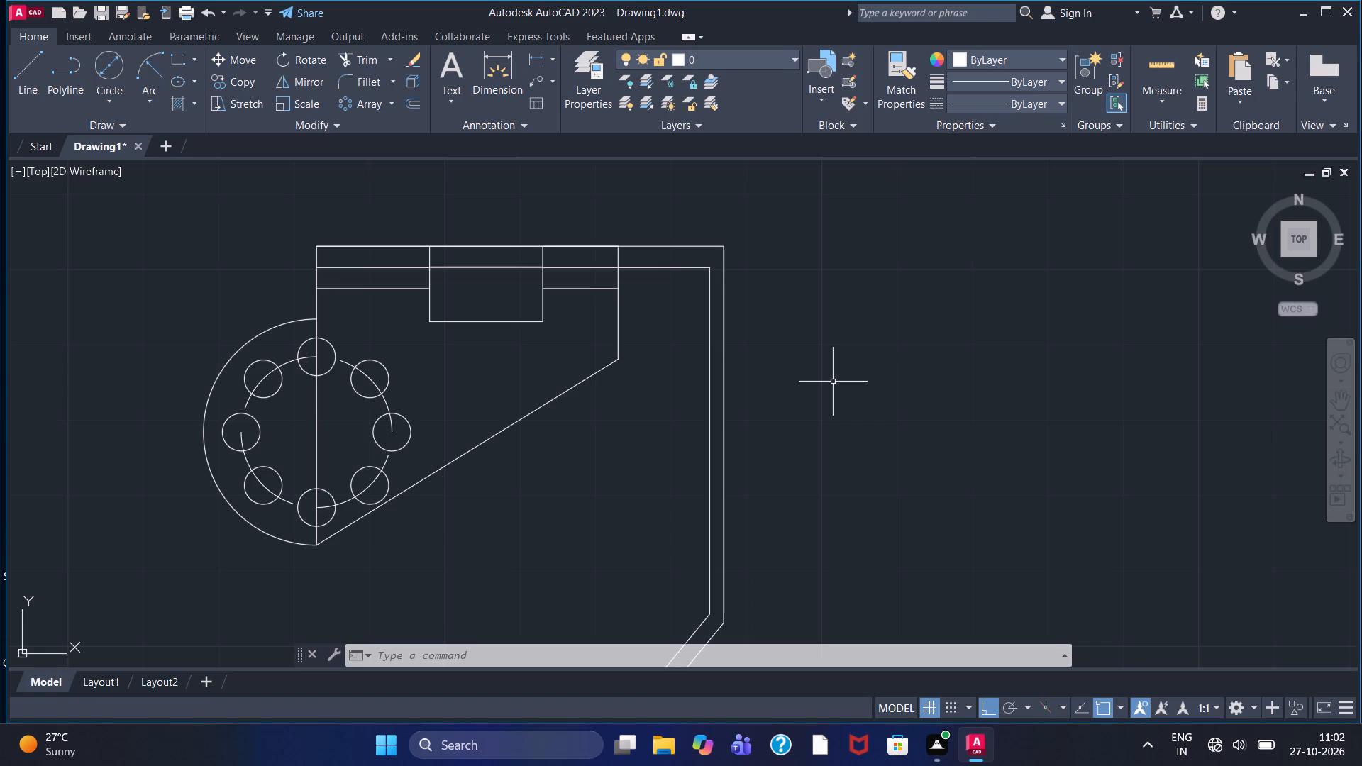
click(359, 80)
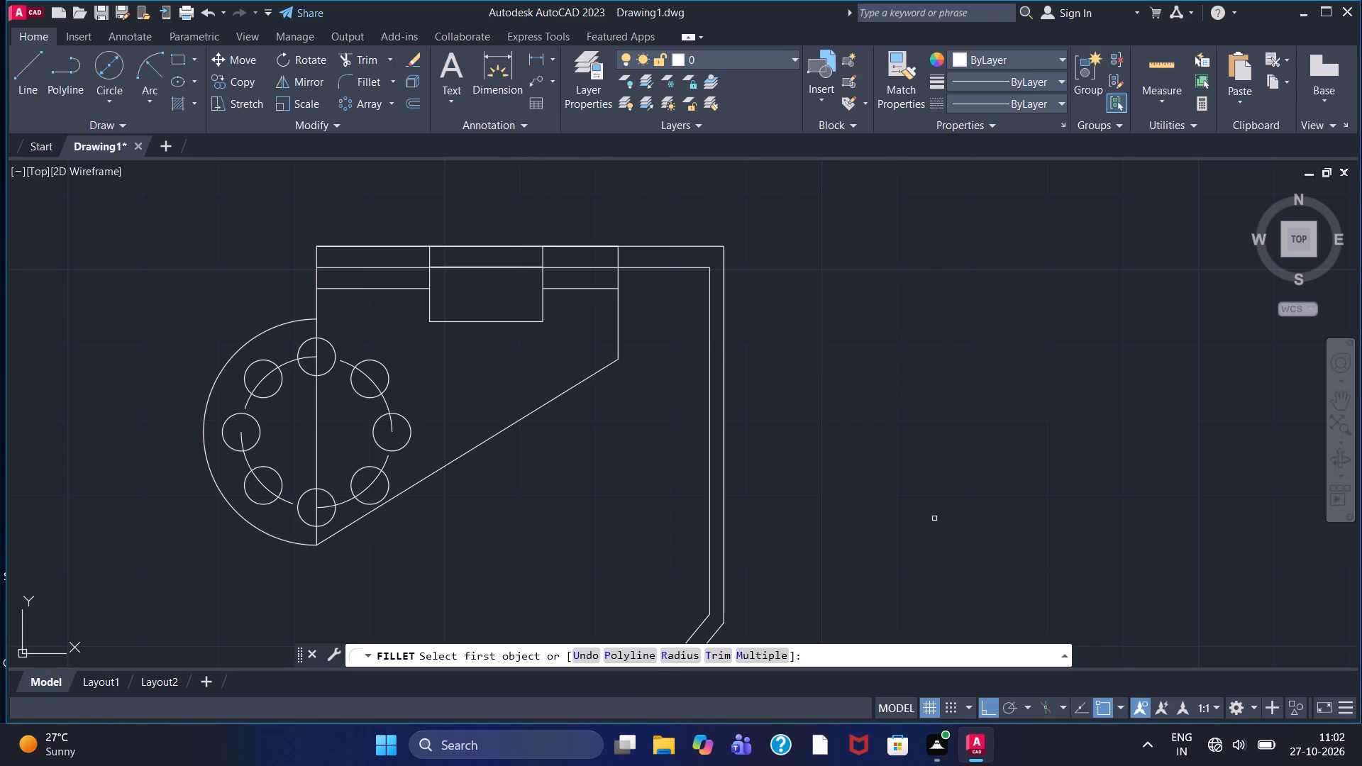
click(682, 653)
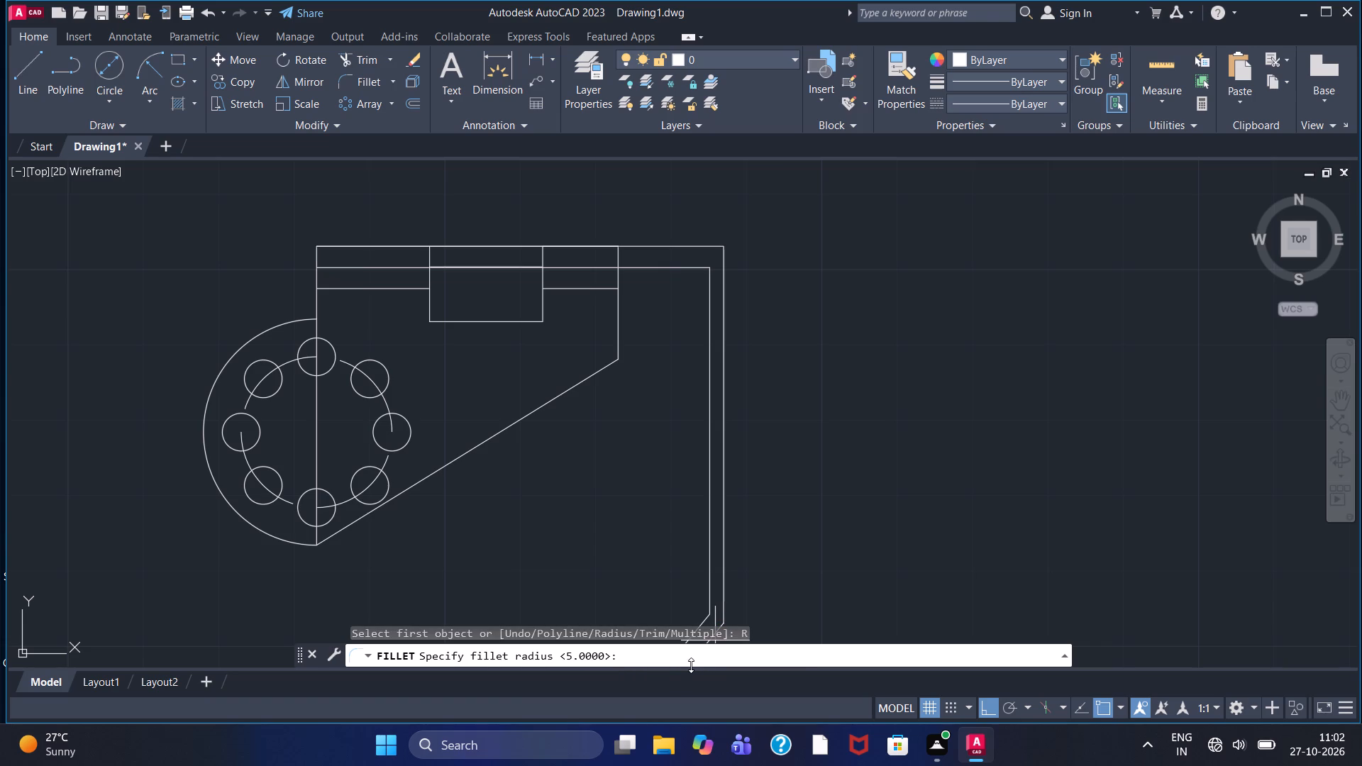
key(5)
key(Return)
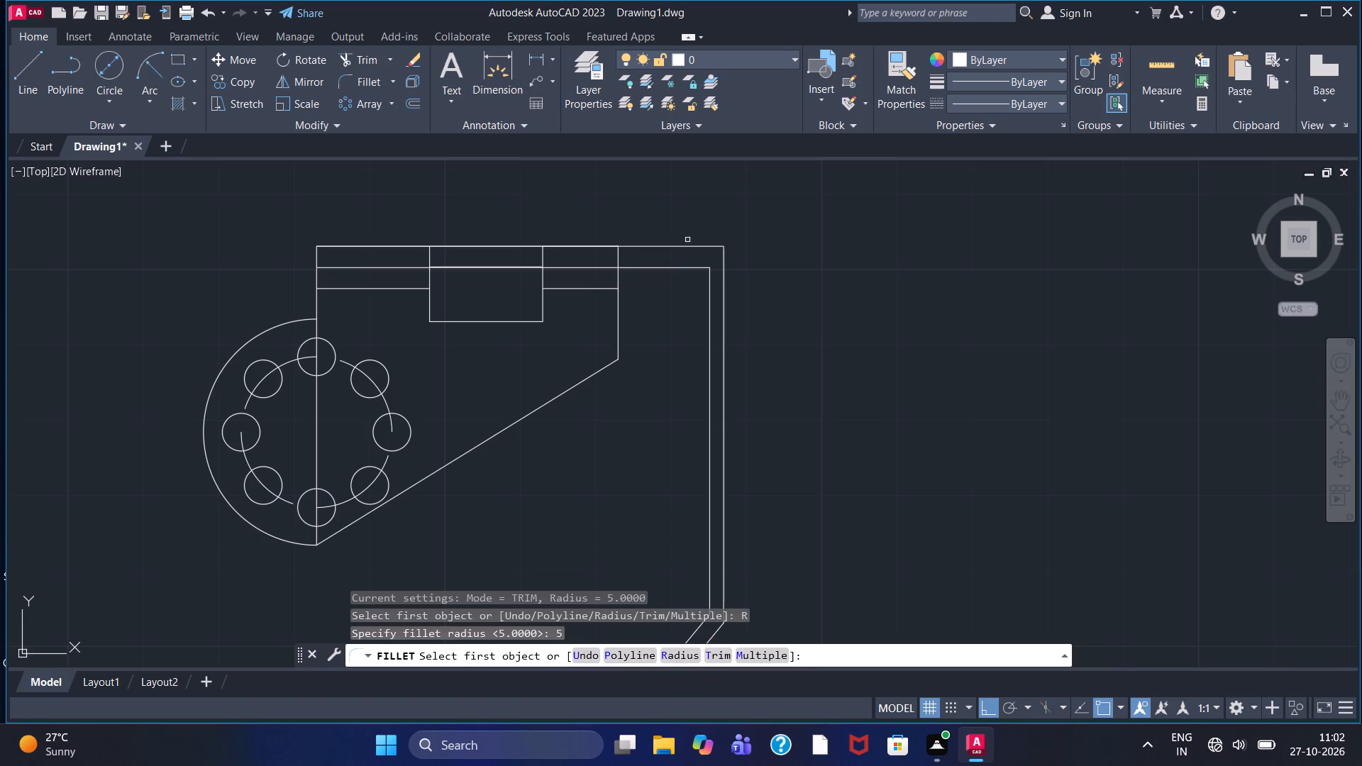
click(700, 247)
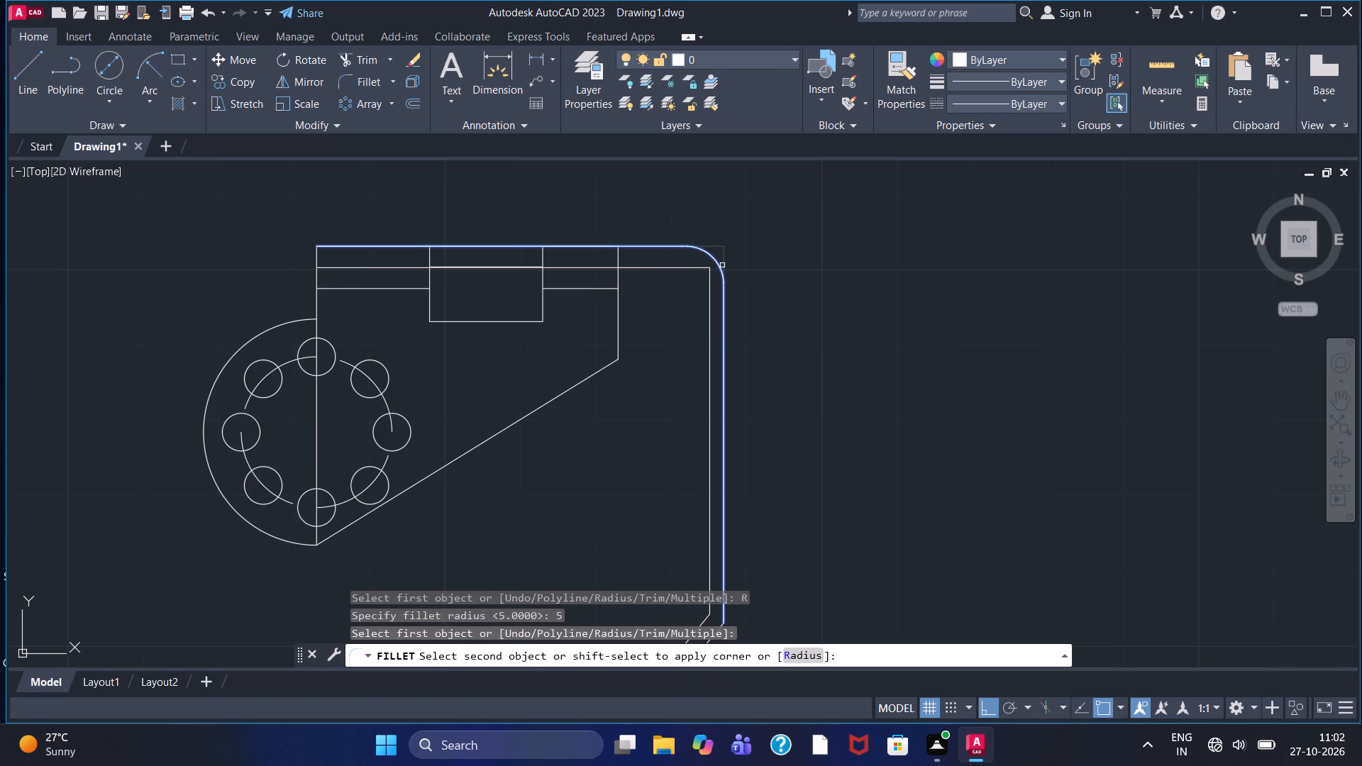
click(722, 267)
right_click(708, 268)
click(748, 276)
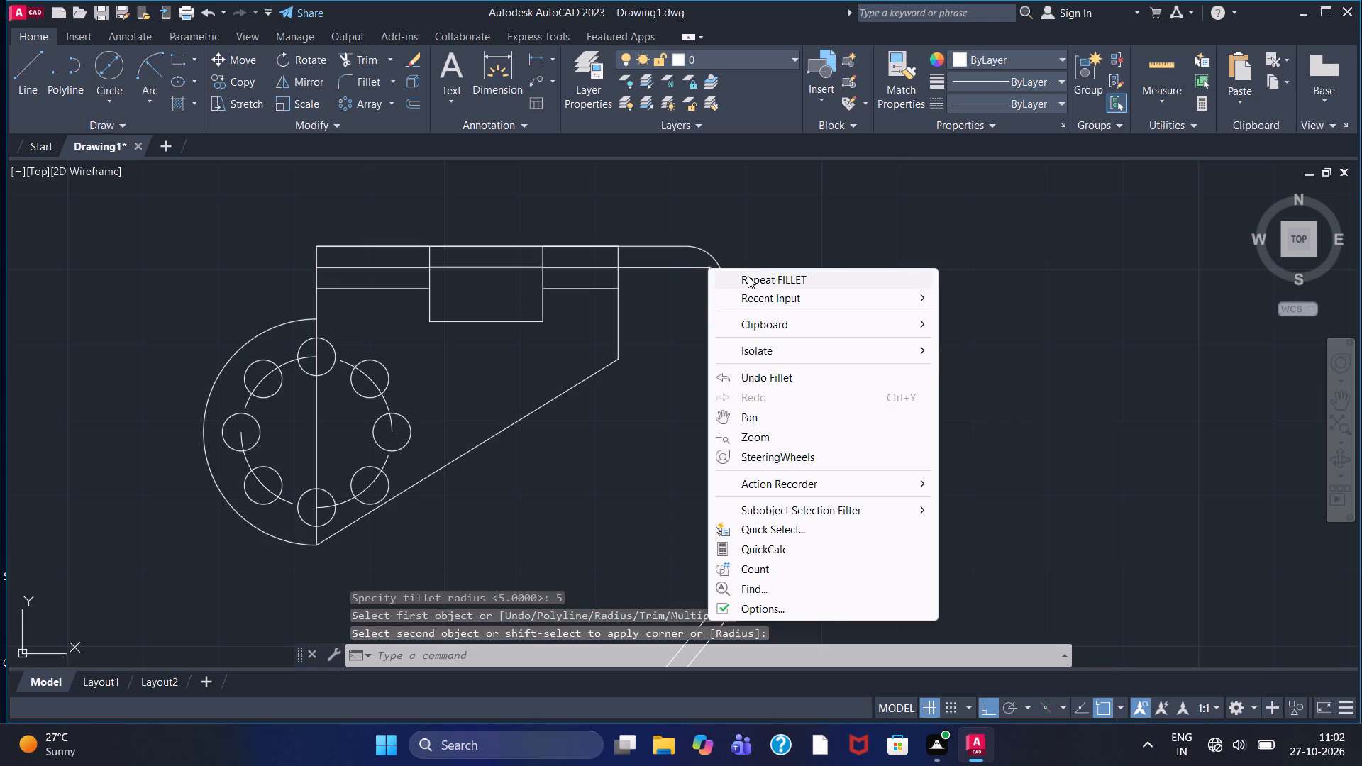
click(697, 270)
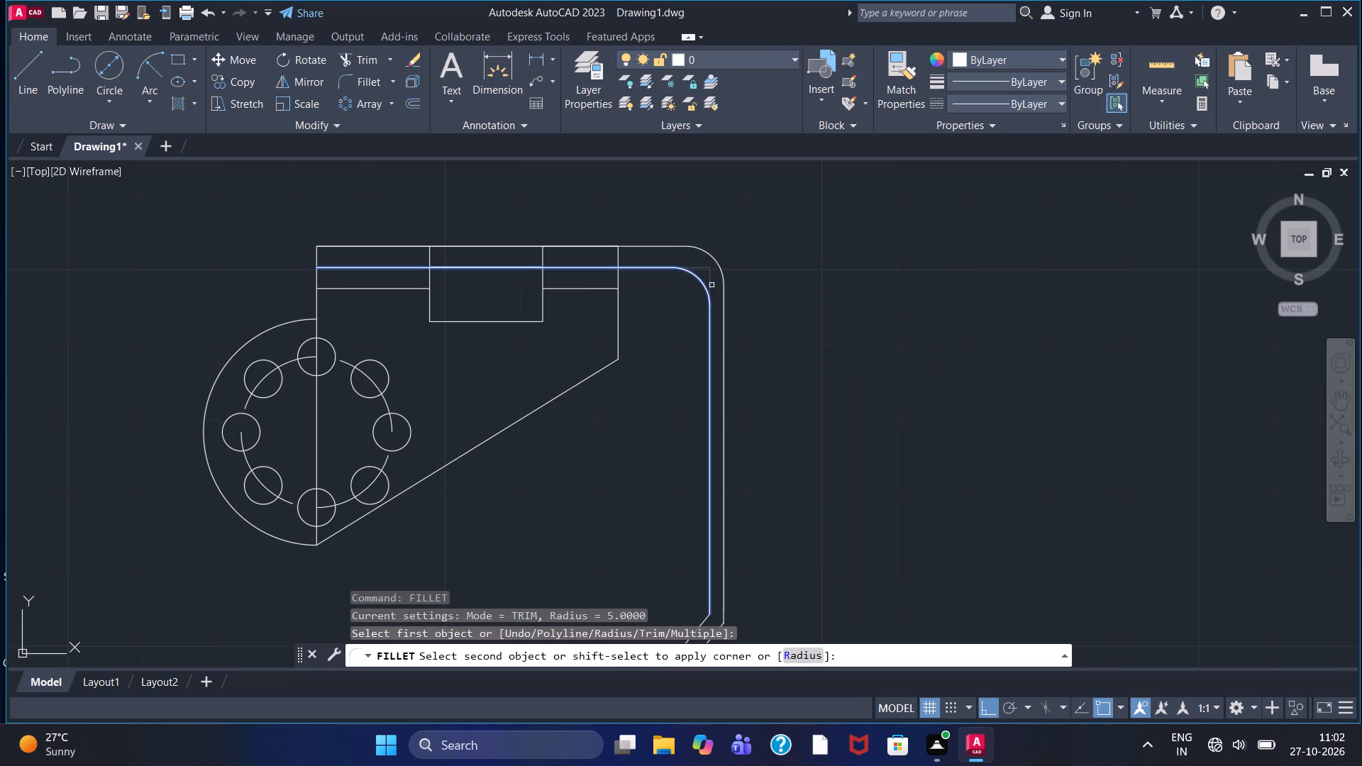
click(712, 286)
Fillet the inner and outer lines at the wall's lower bend, where it meets the angled leg, with radius 5.
scroll(770, 386, down, 1)
middle_drag(781, 377, 777, 277)
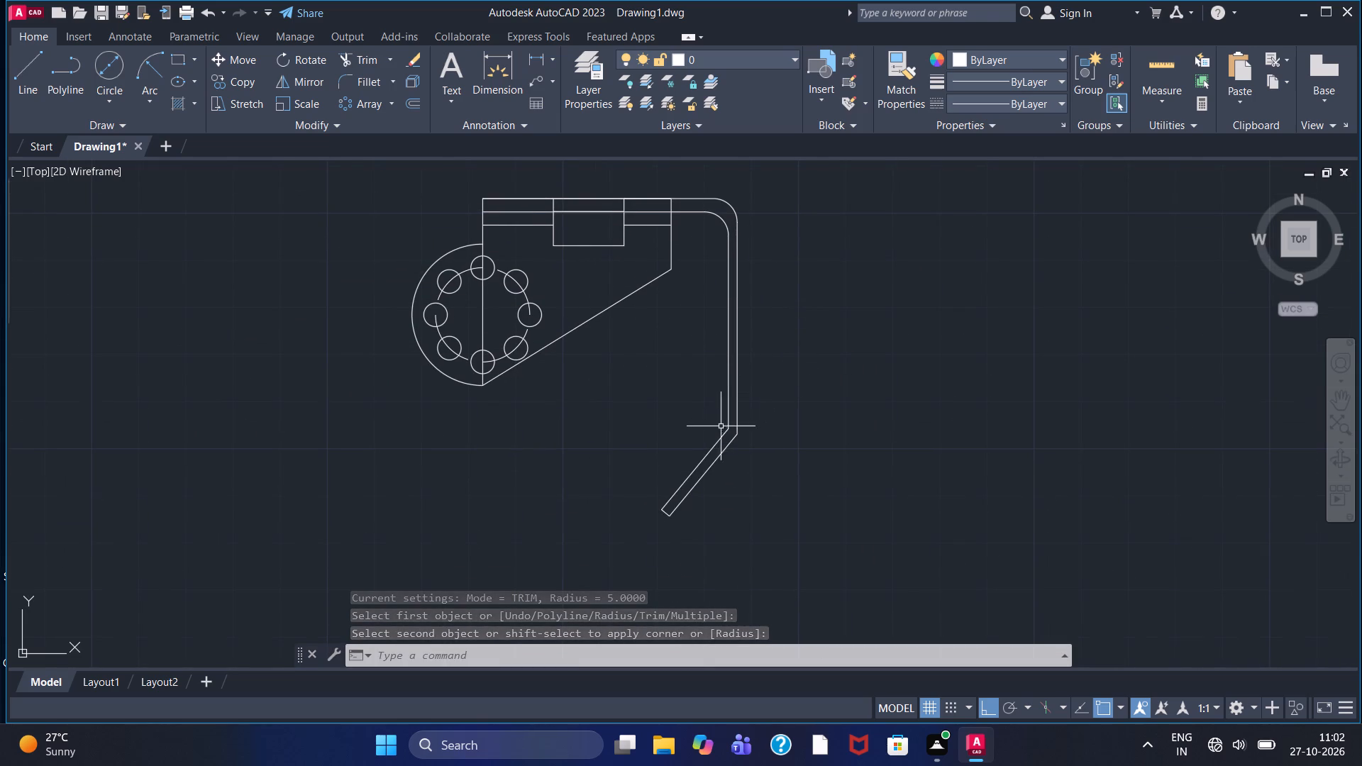
scroll(714, 407, up, 1)
right_click(749, 450)
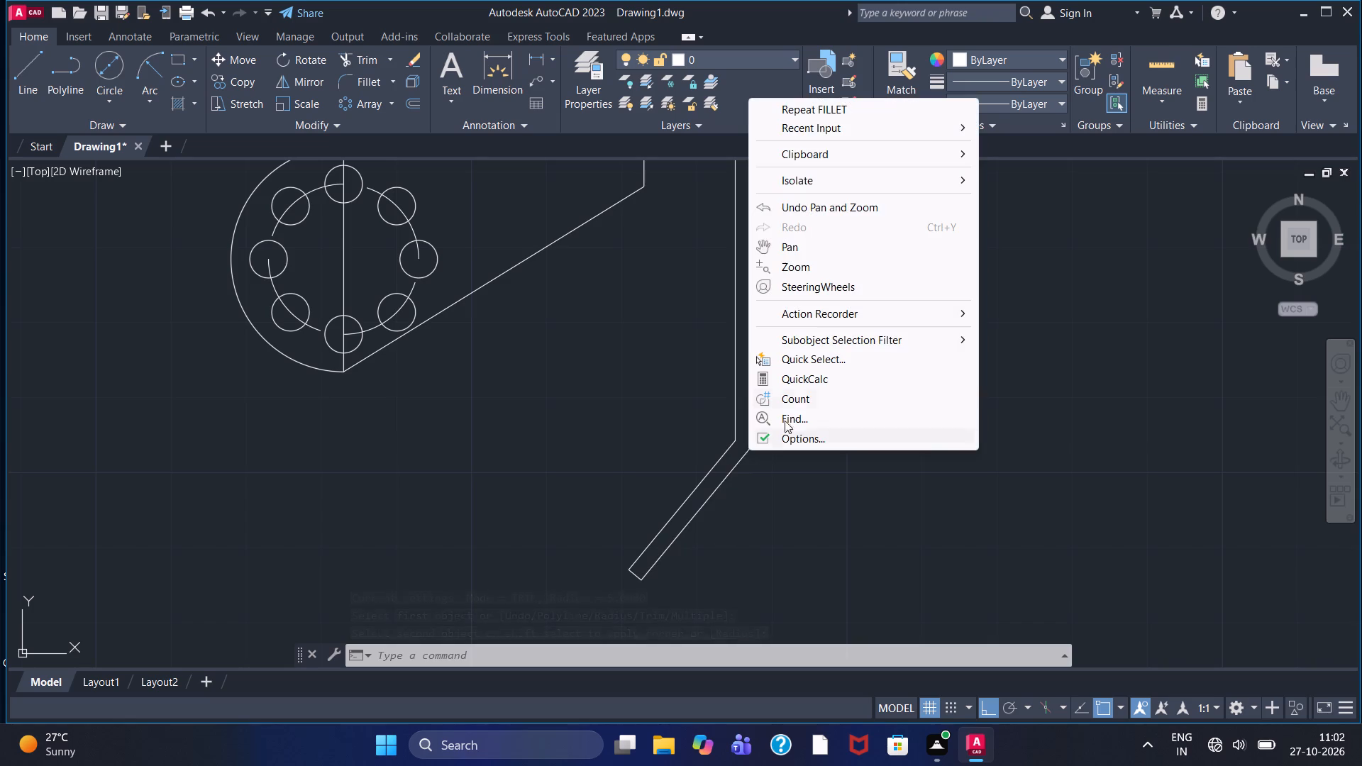
click(807, 103)
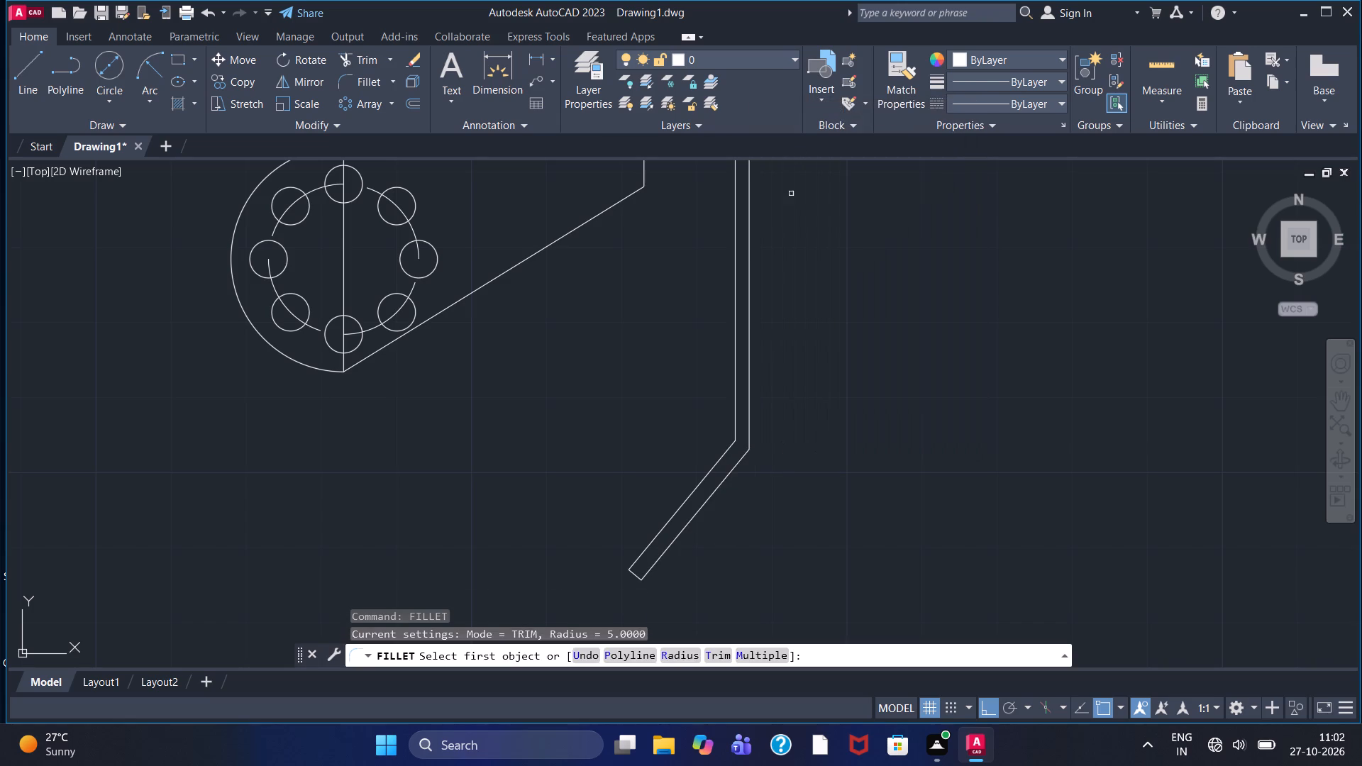
middle_drag(695, 379, 655, 294)
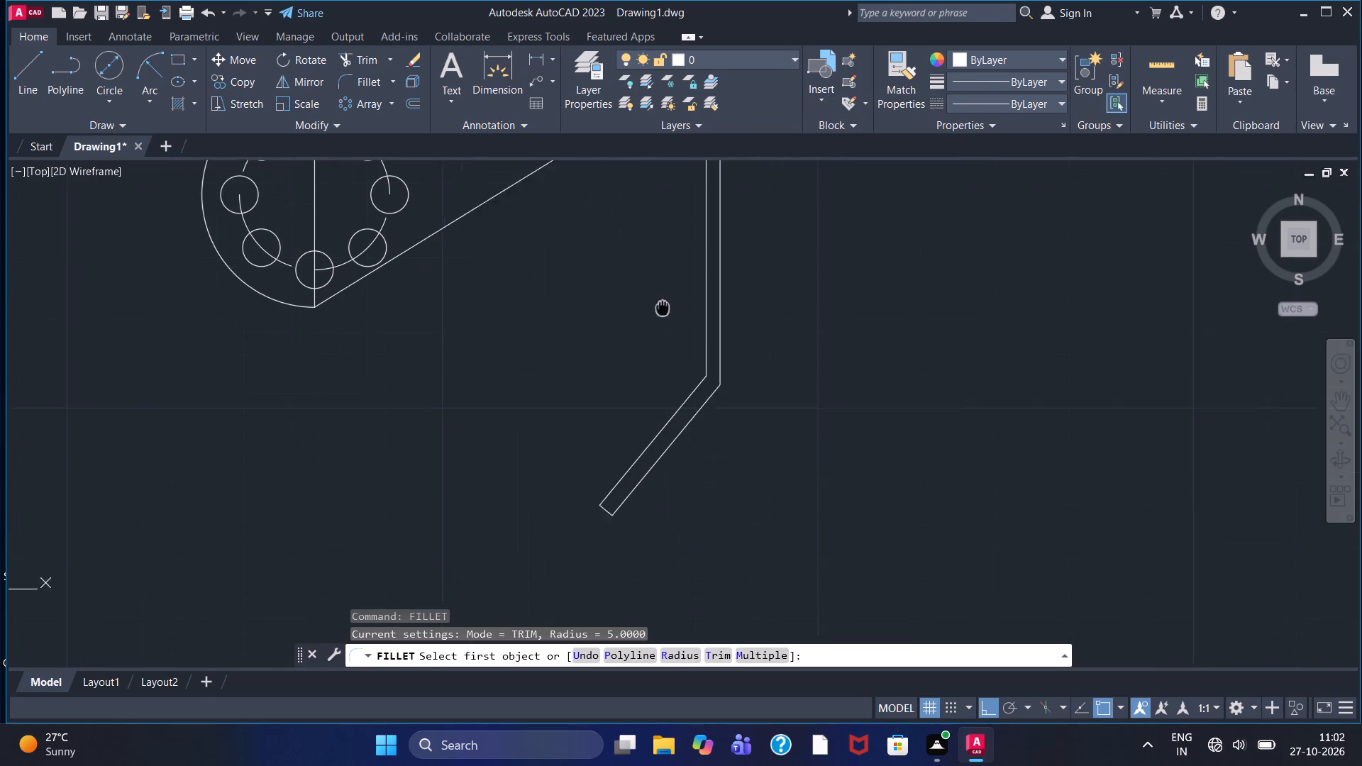
middle_drag(655, 294, 653, 290)
click(687, 359)
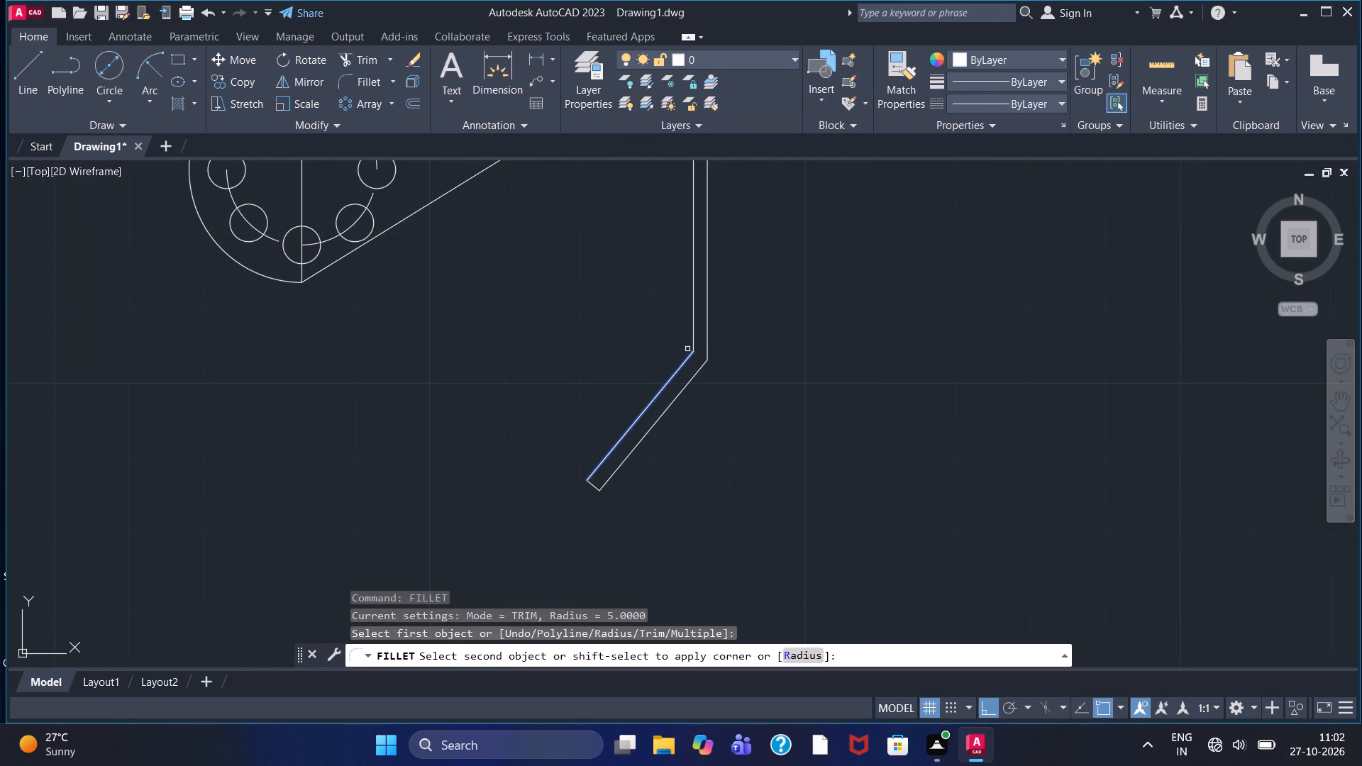
click(692, 328)
right_click(691, 345)
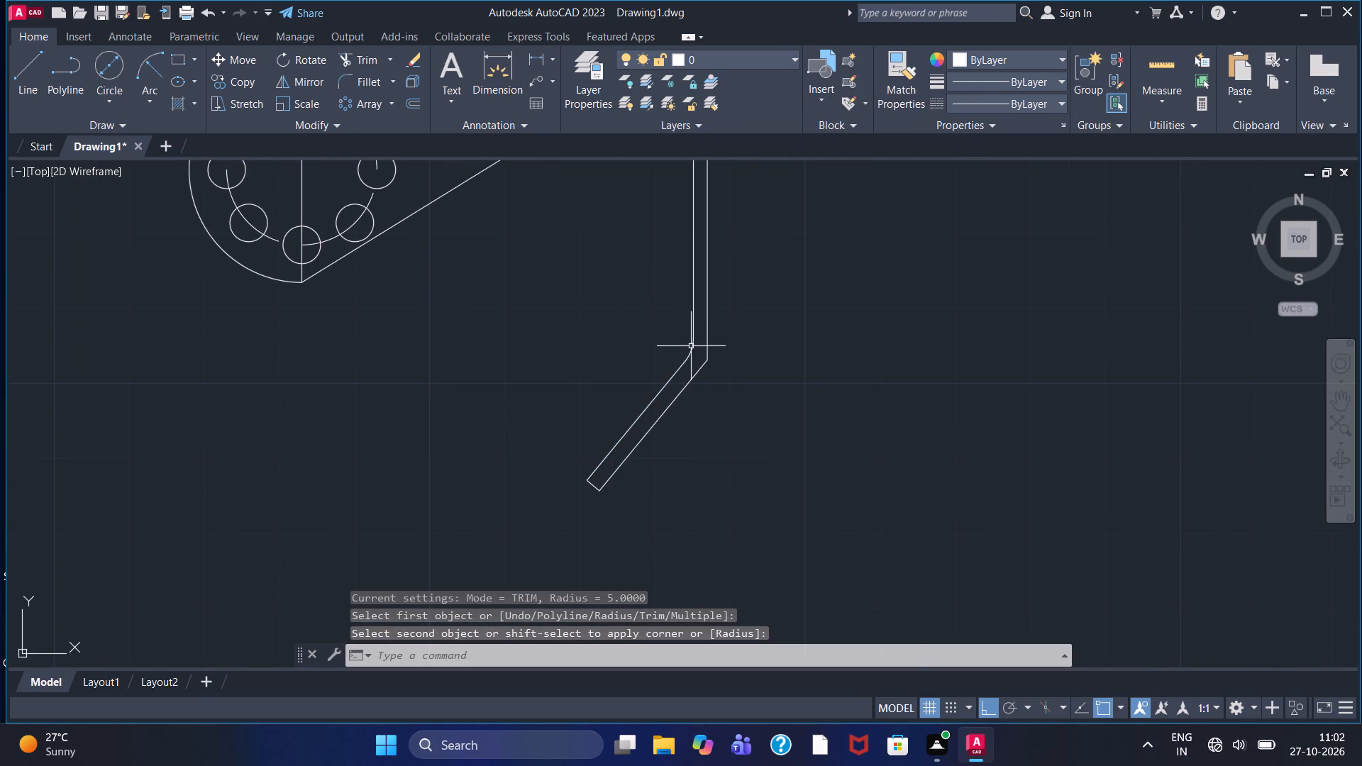
click(729, 356)
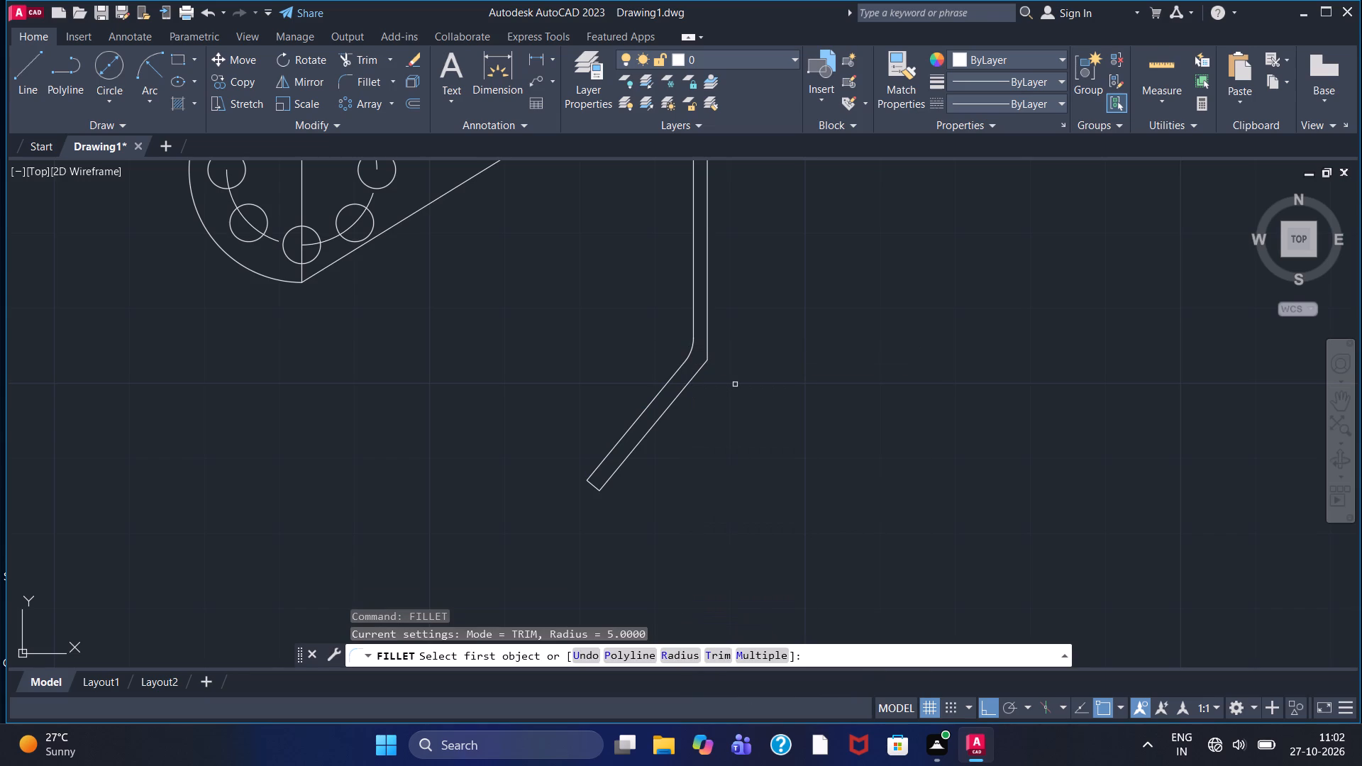
click(702, 367)
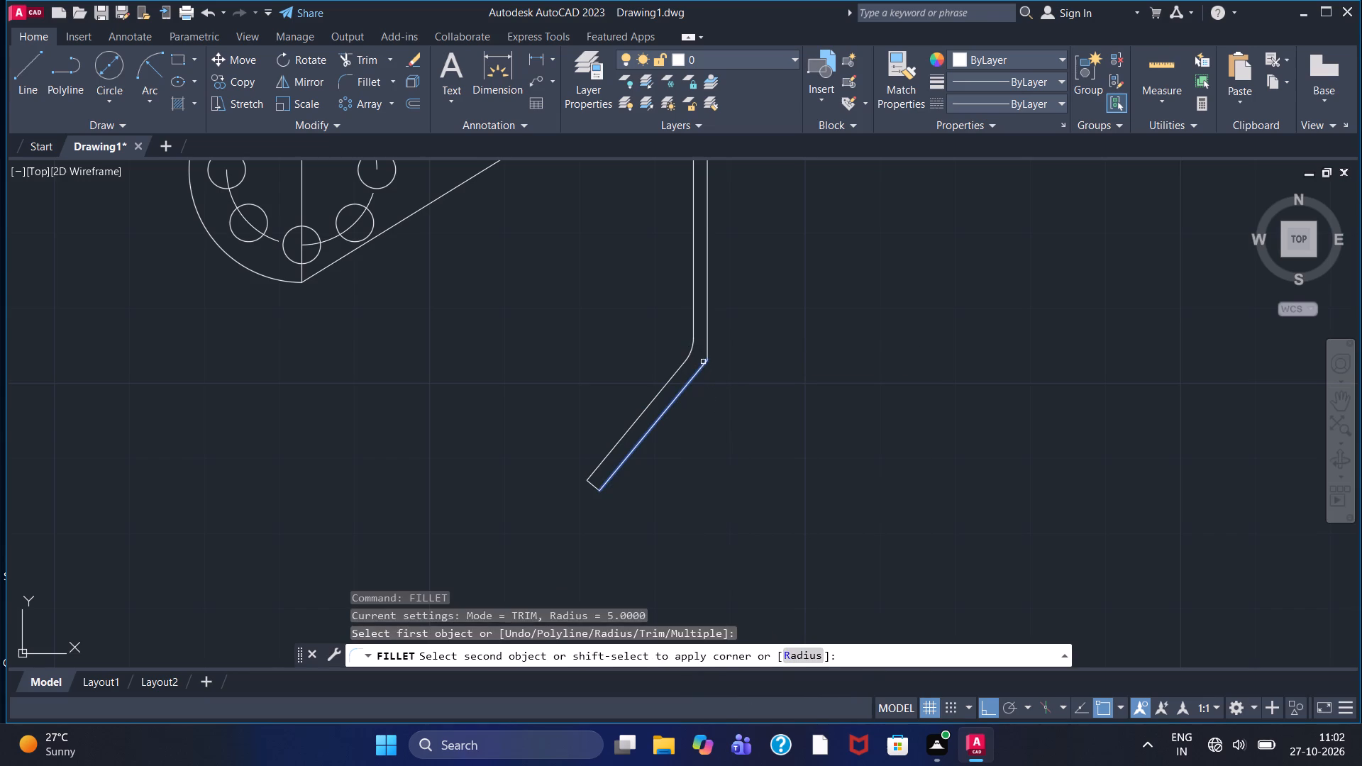
click(707, 353)
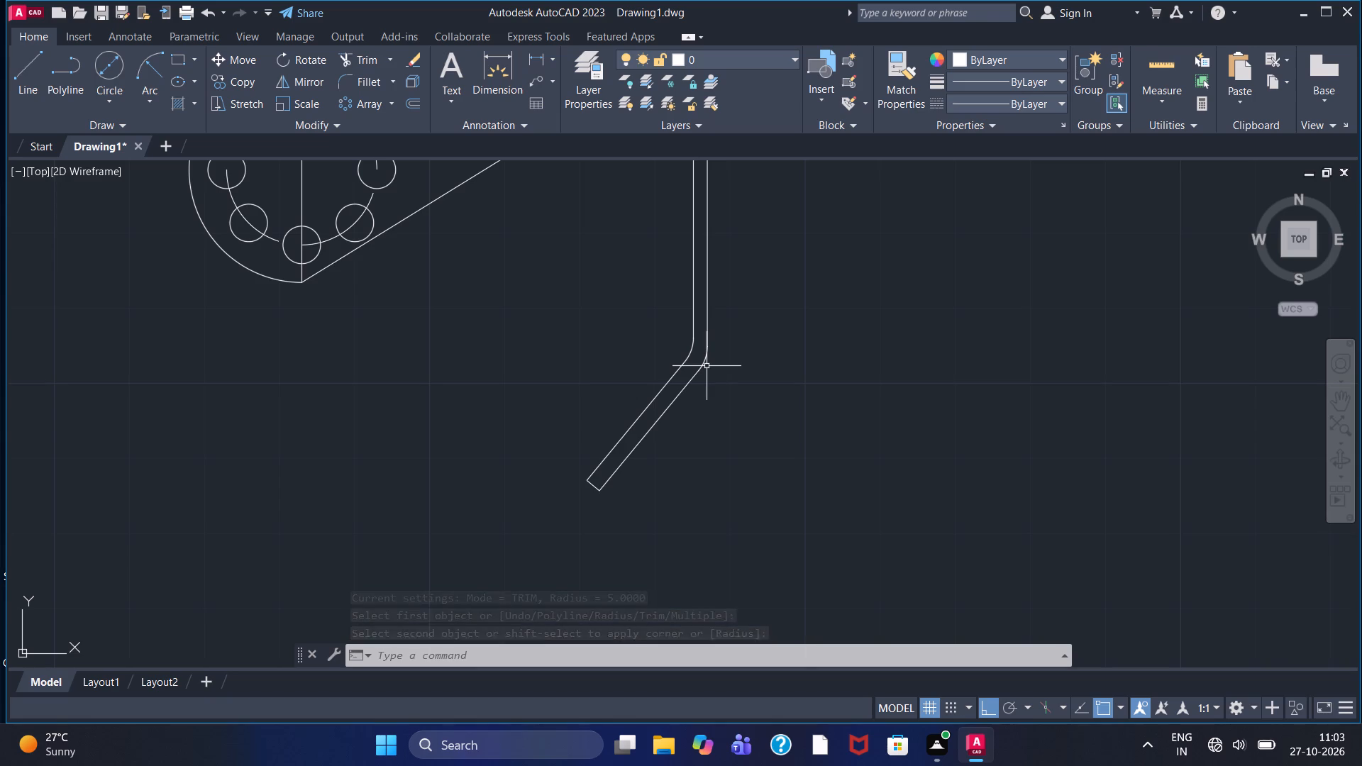
Fillet the corner between the tapered edge and the short vertical edge below the notched strip with radius 5.
scroll(703, 370, down, 1)
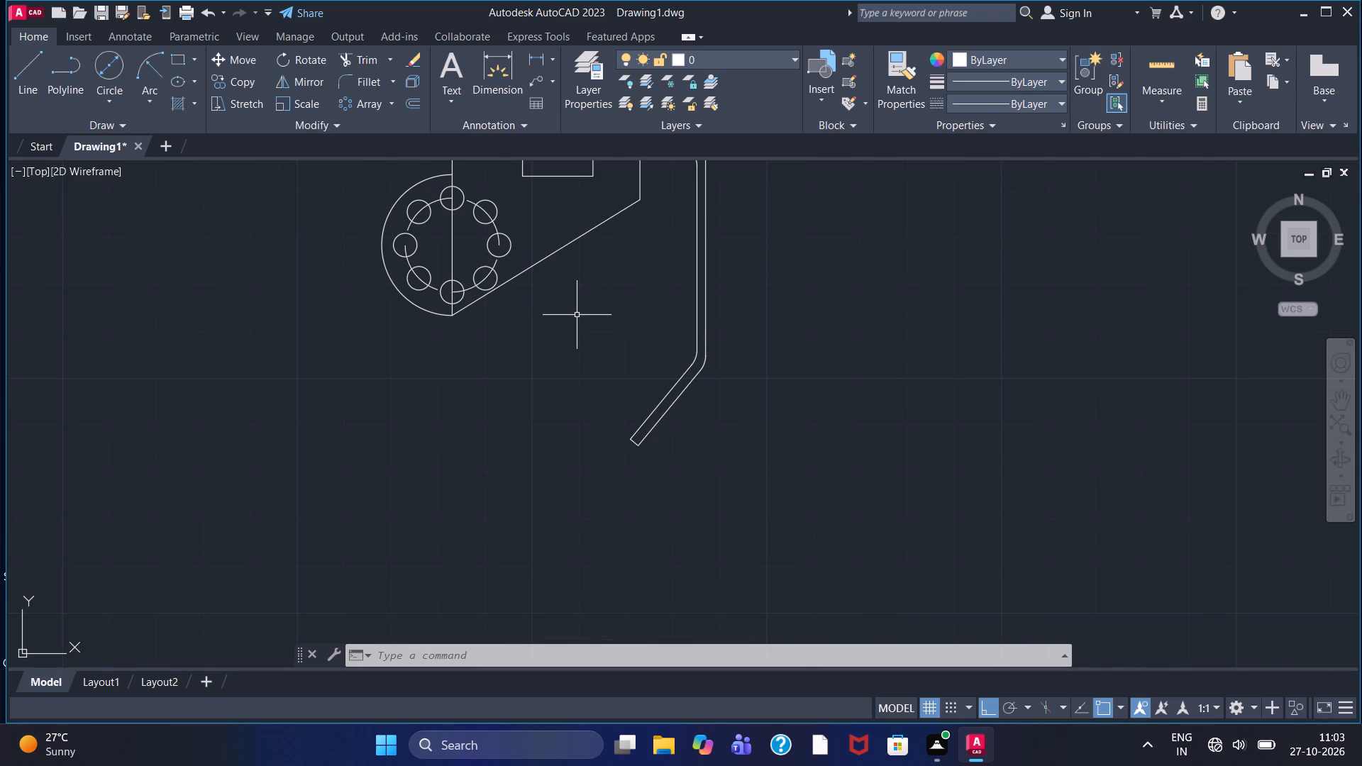
middle_drag(619, 276, 630, 384)
right_click(596, 348)
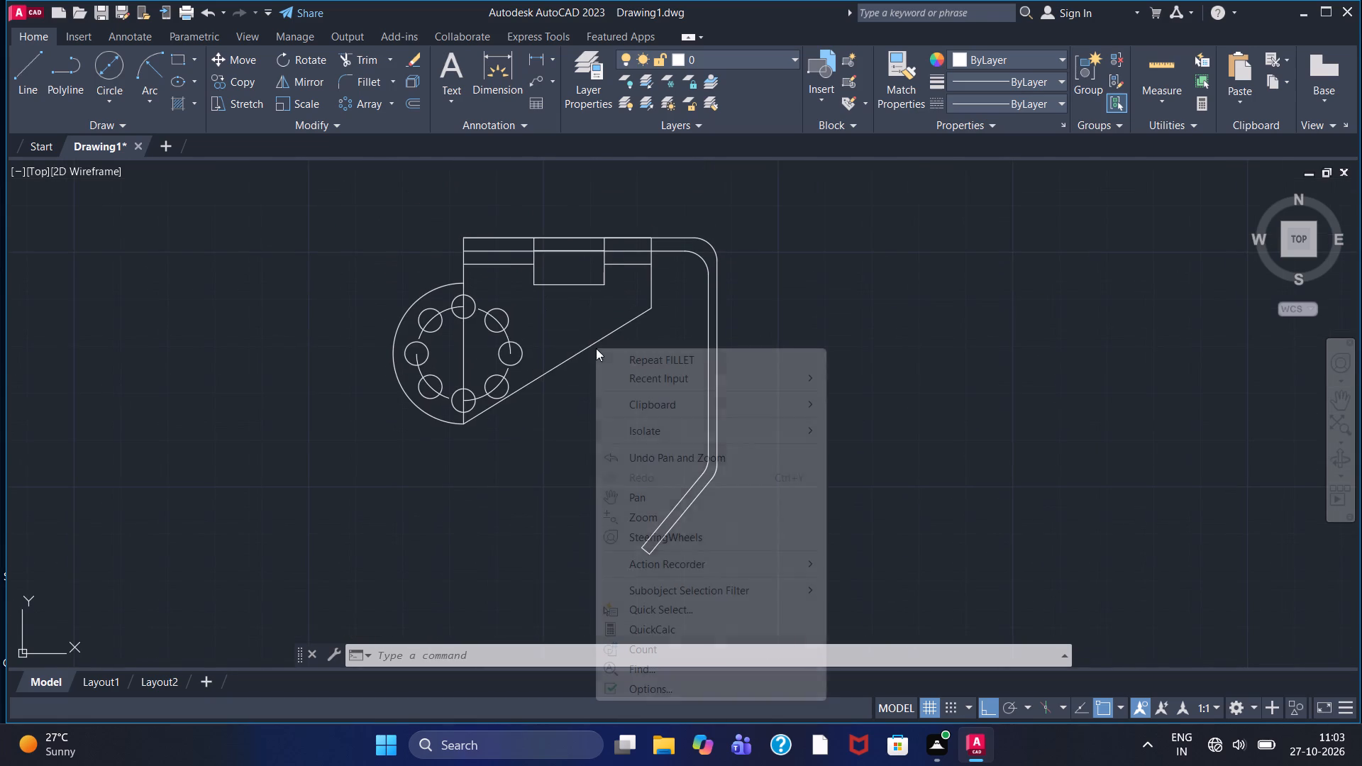
click(631, 355)
click(639, 314)
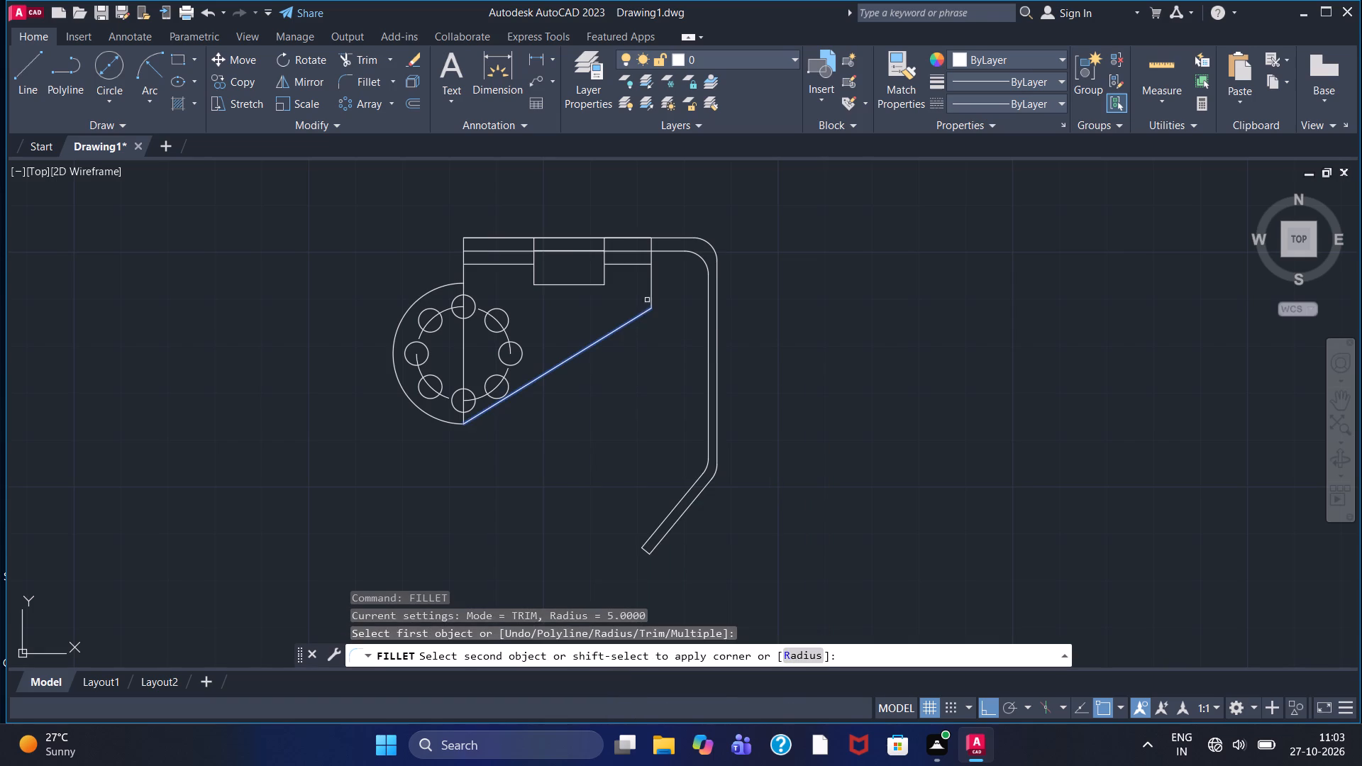
click(651, 293)
Fillet the top of the half-disc arc into the vertical edge above it with radius 5.
middle_drag(605, 315, 665, 386)
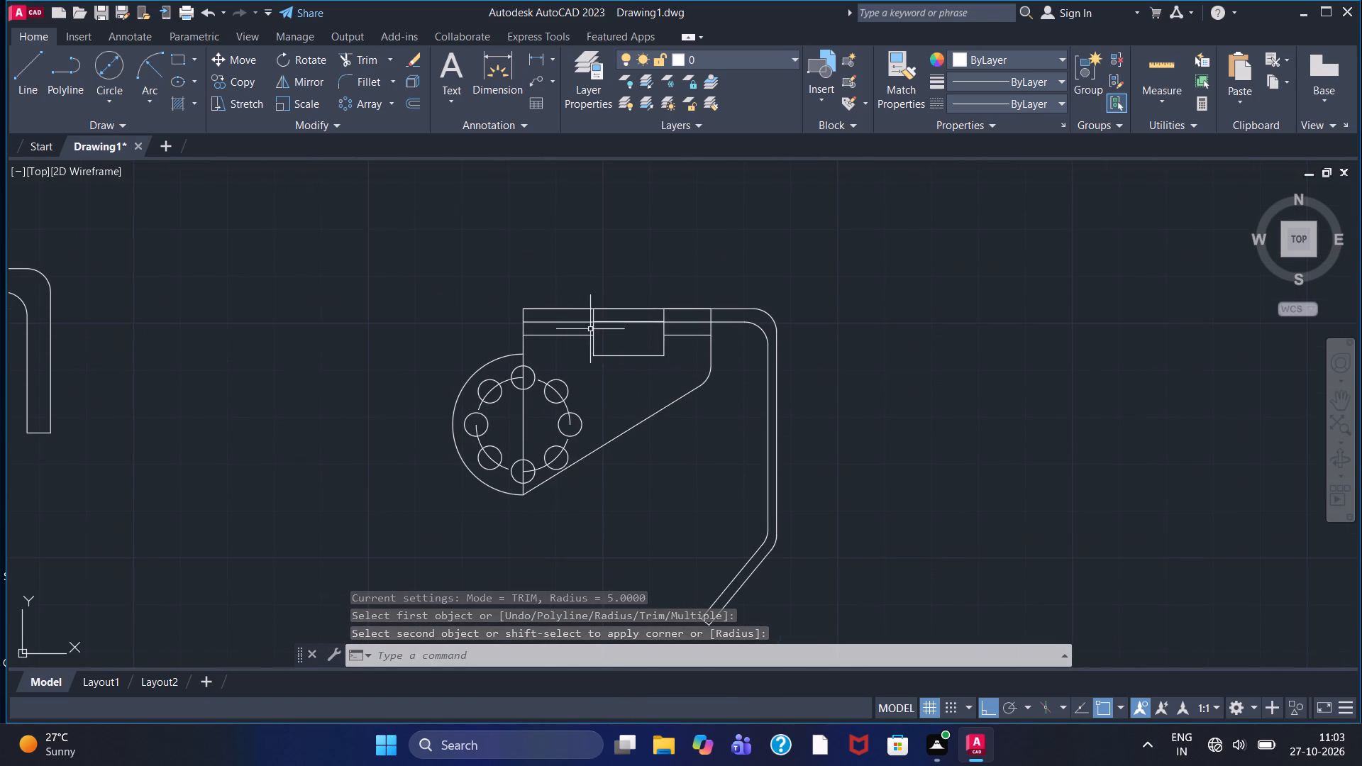
right_click(449, 311)
click(485, 318)
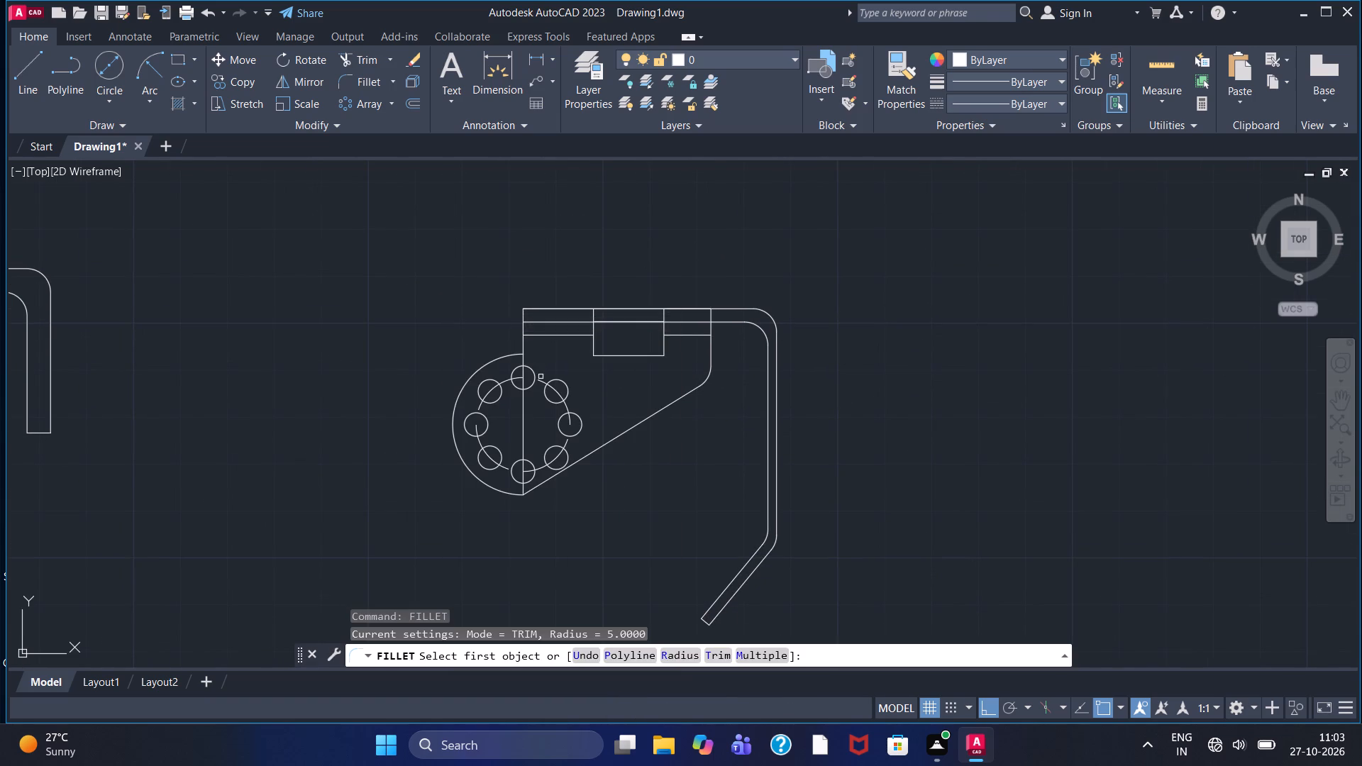
scroll(537, 370, up, 3)
click(464, 308)
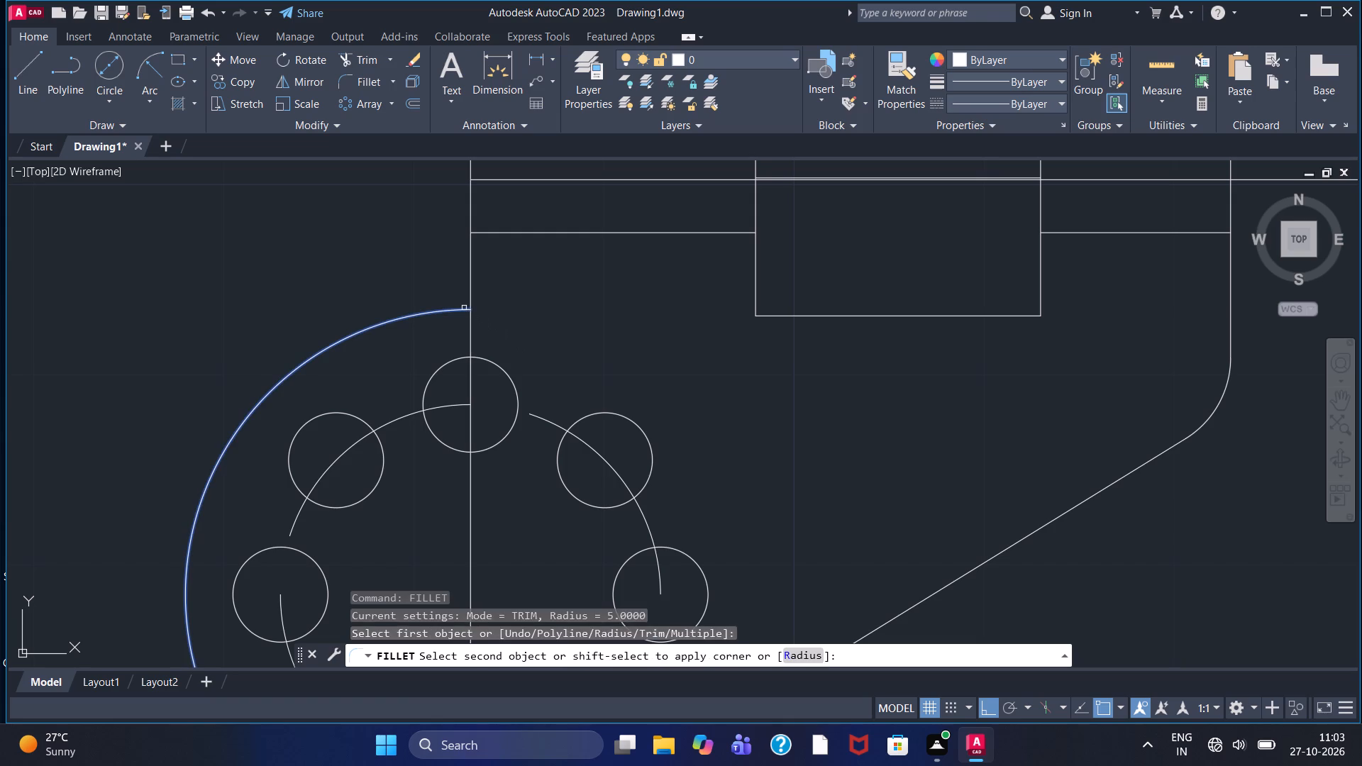
click(471, 294)
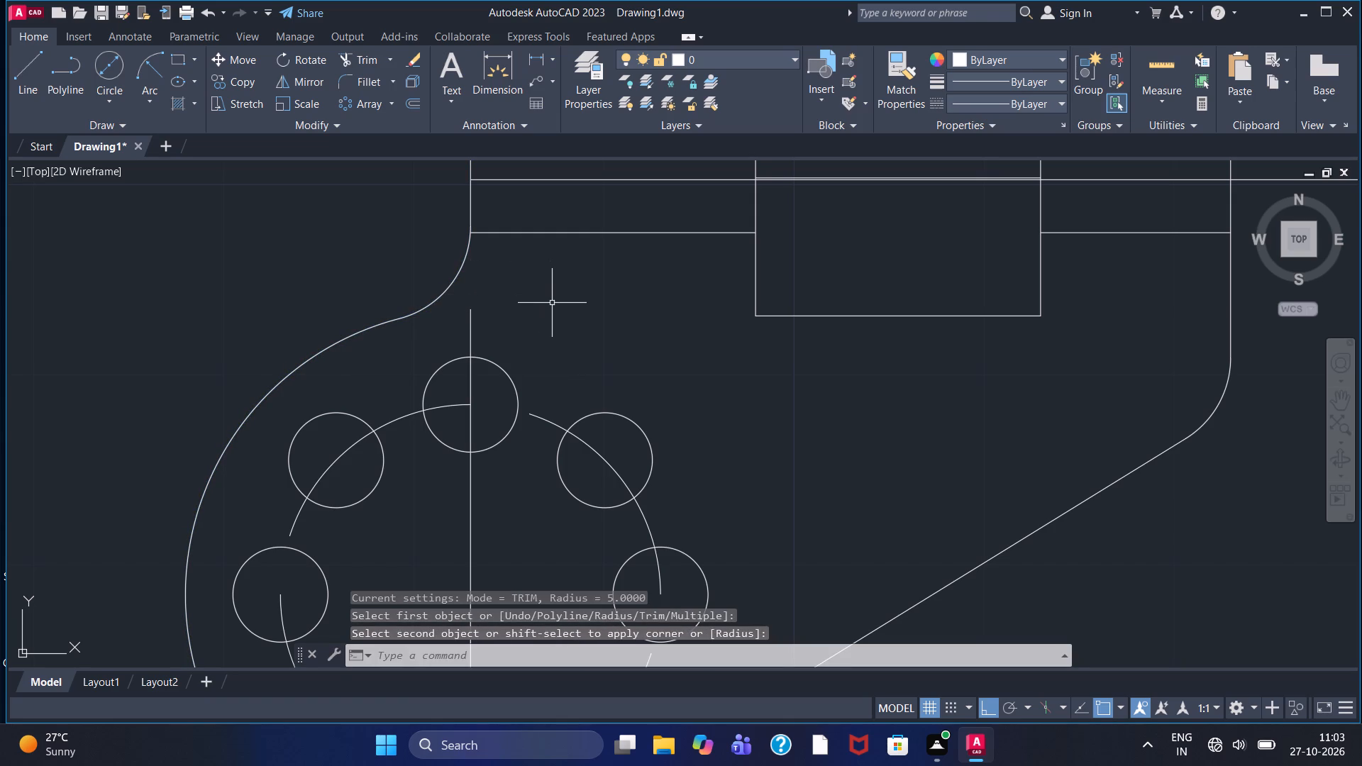
key(Escape)
Examine the filleted half-disc part as a whole and alongside the neighbouring plate part.
scroll(549, 311, down, 1)
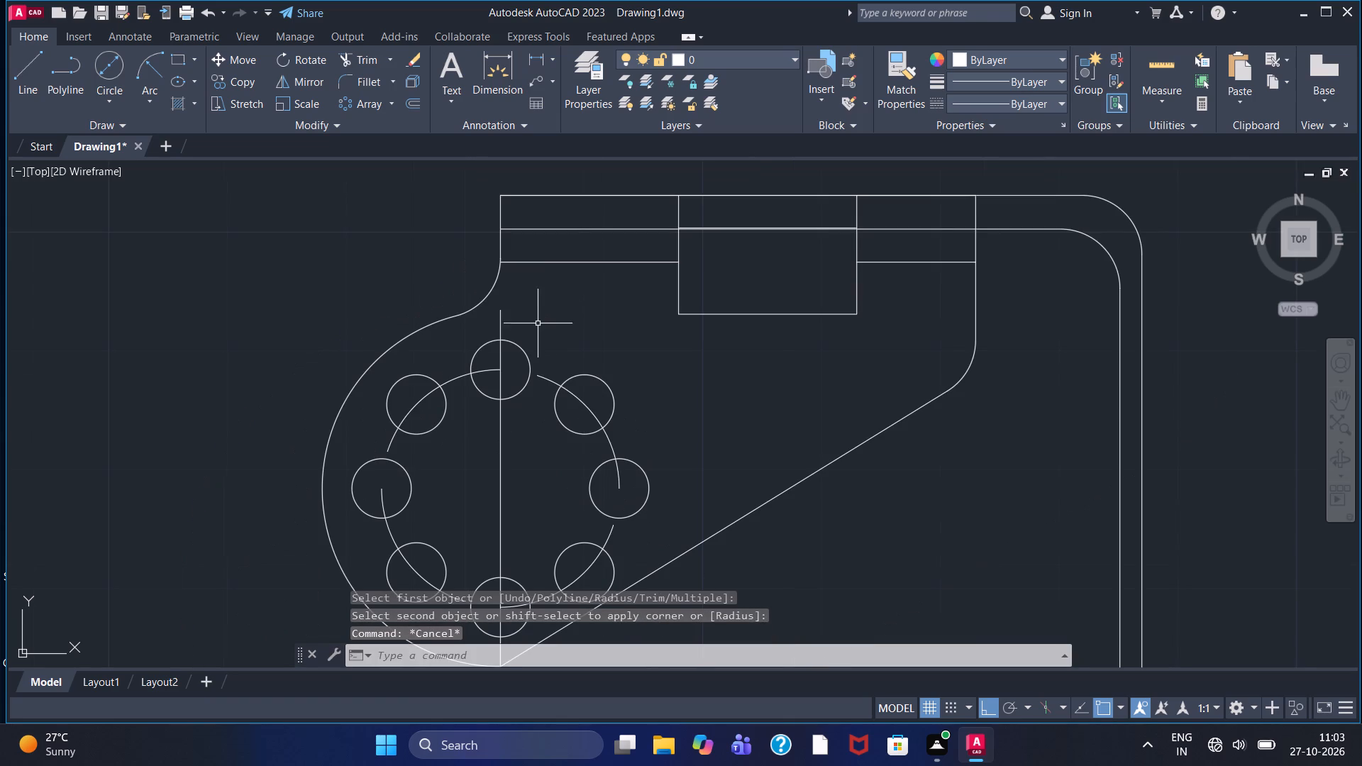
scroll(509, 318, down, 1)
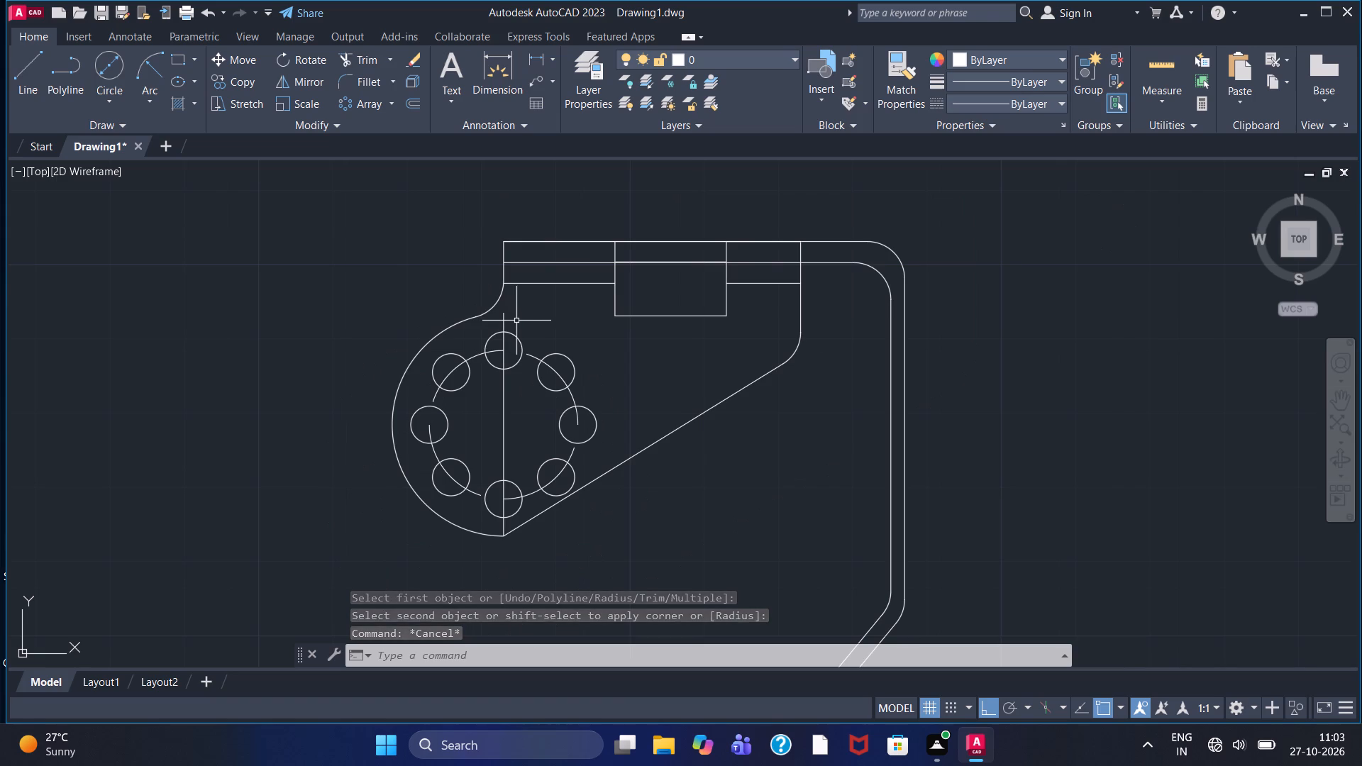
scroll(518, 321, down, 1)
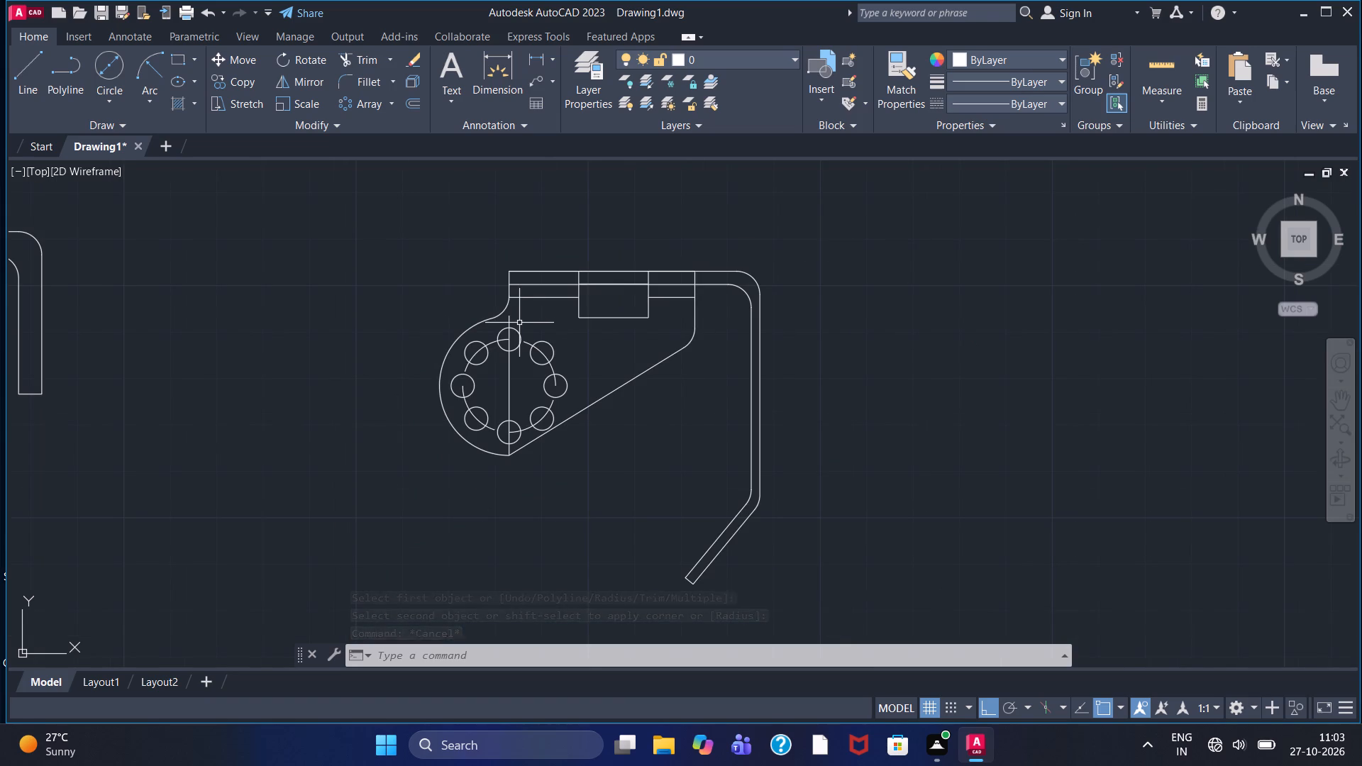
scroll(526, 326, down, 1)
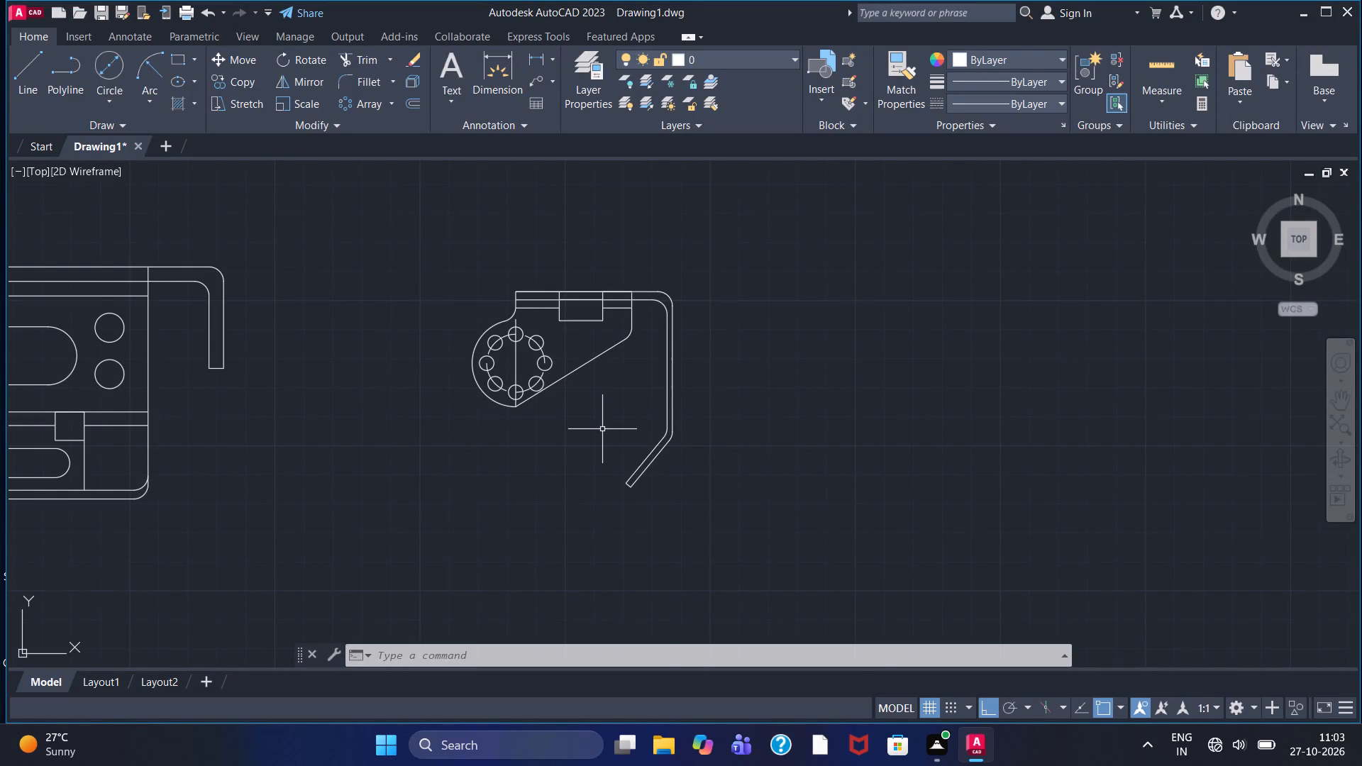
scroll(602, 430, down, 1)
scroll(602, 431, up, 1)
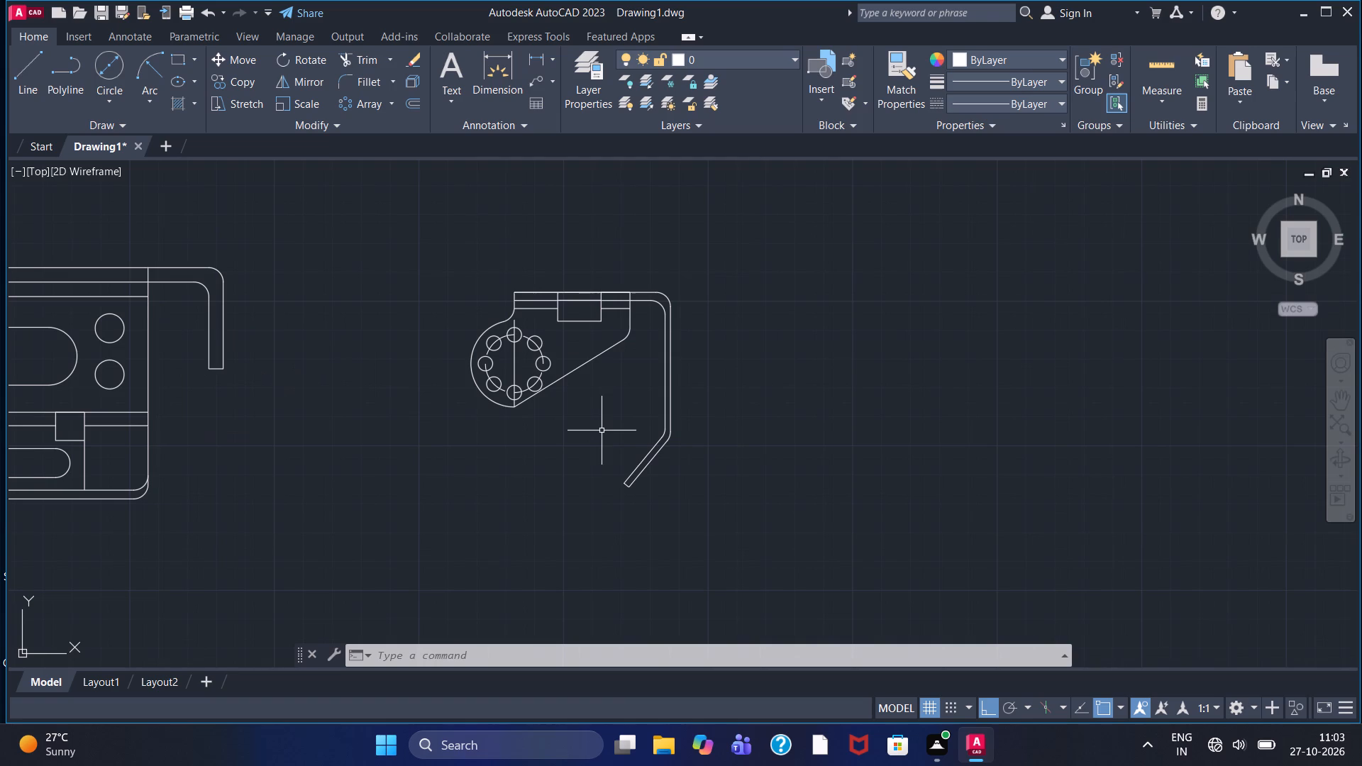
scroll(599, 434, down, 1)
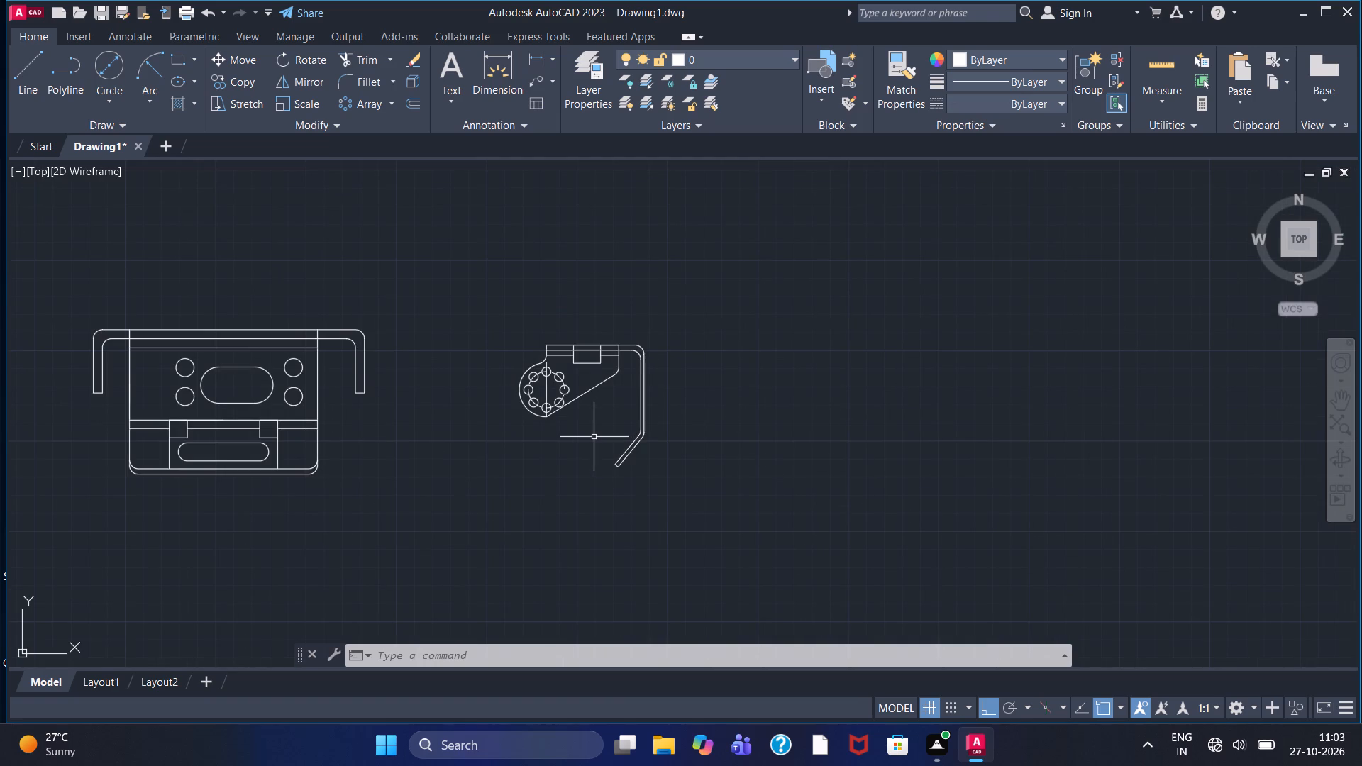
scroll(594, 437, down, 1)
scroll(596, 438, up, 3)
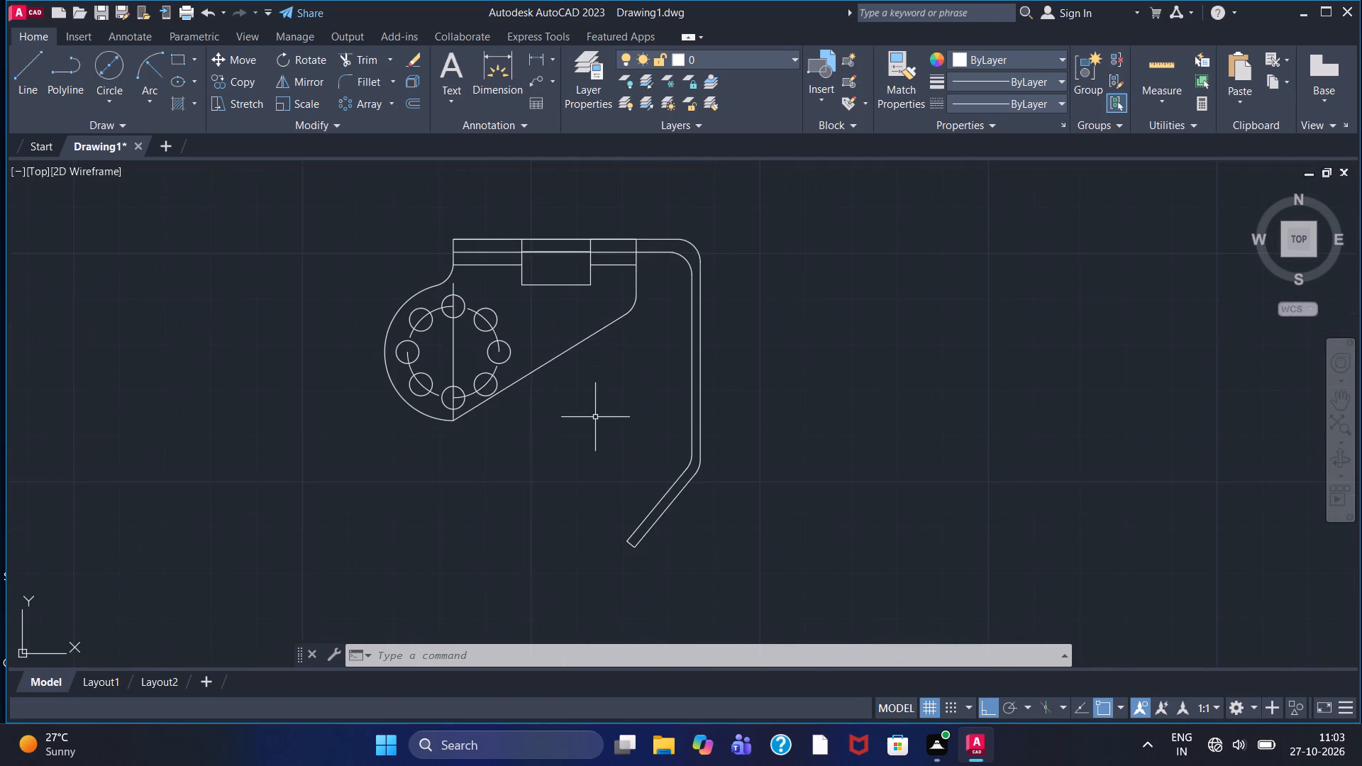
middle_drag(597, 424, 629, 464)
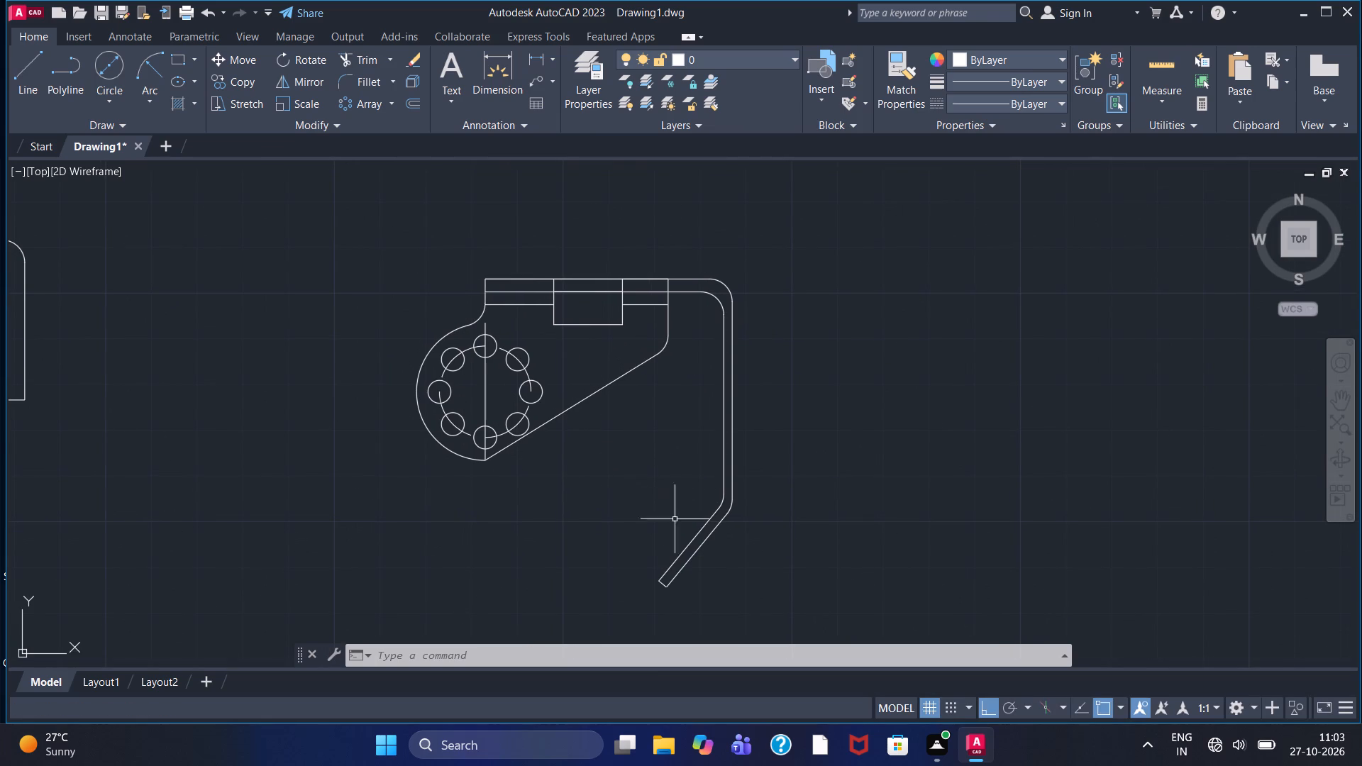
middle_drag(607, 453, 629, 501)
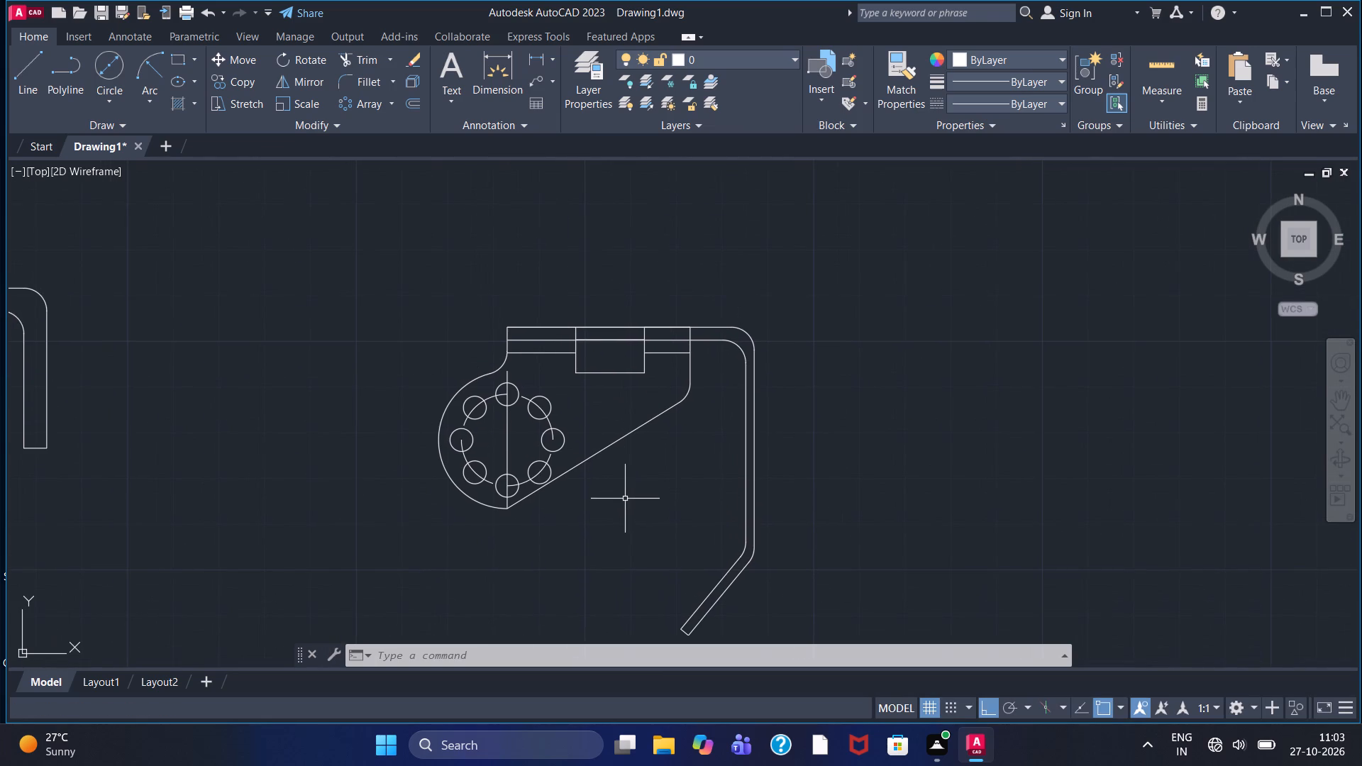
scroll(627, 496, down, 1)
scroll(629, 495, up, 1)
scroll(629, 494, down, 1)
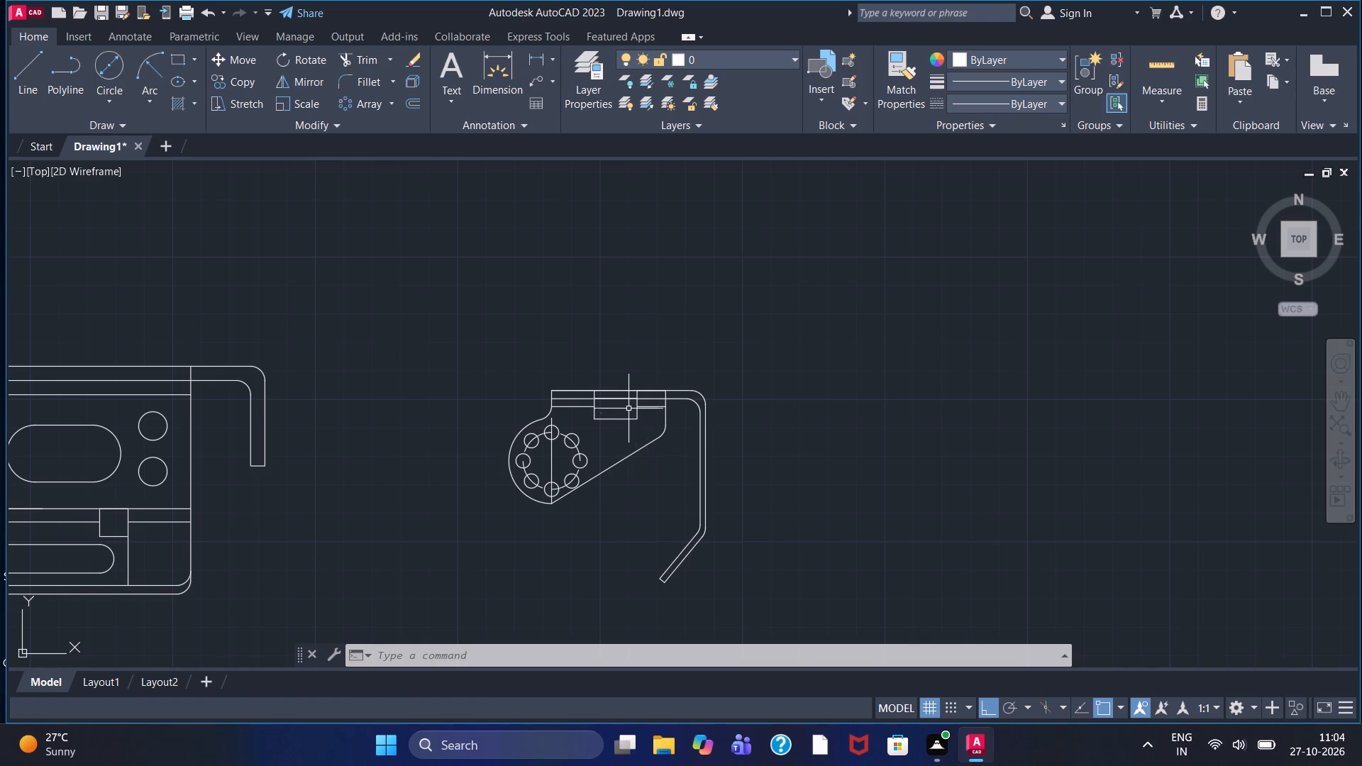
scroll(628, 408, up, 2)
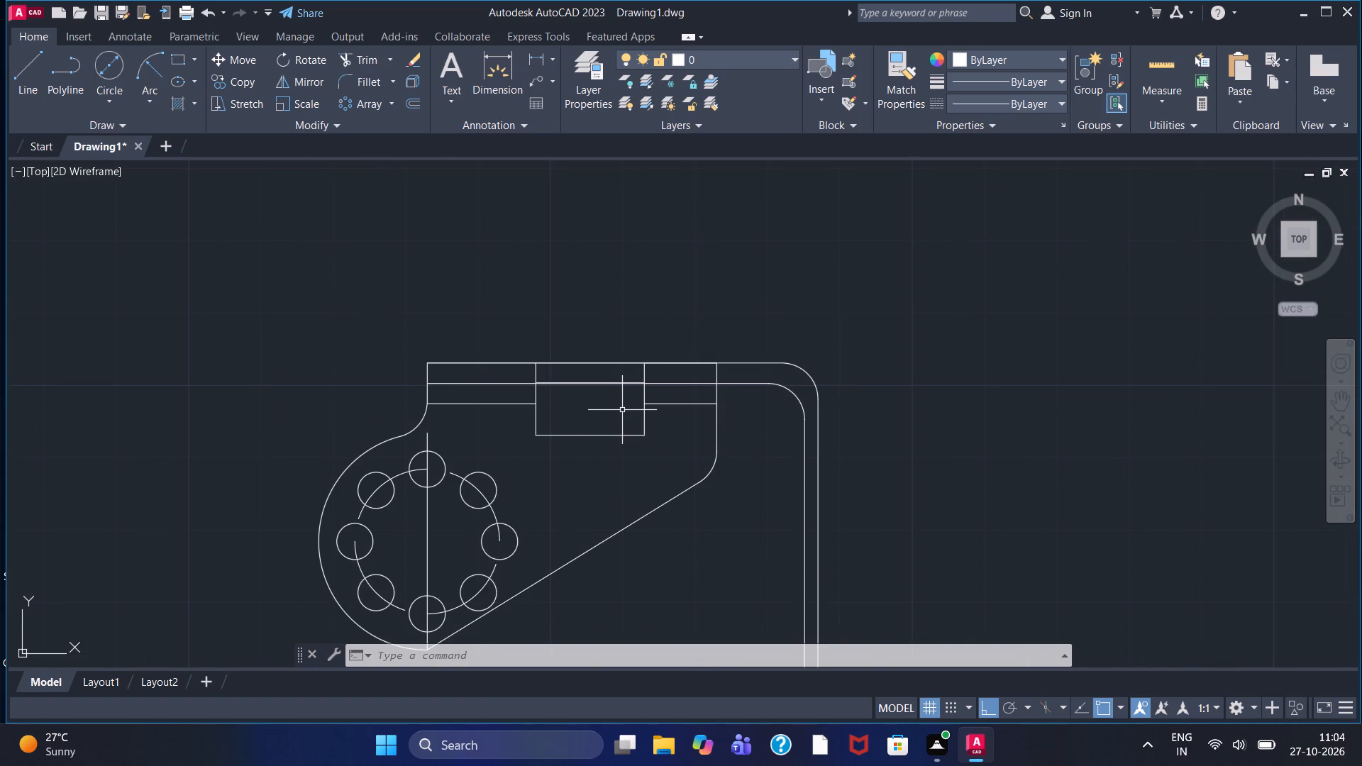
Trim the inner wall line's segments crossing the half-disc part's top strip on both sides of the rectangular notch.
click(348, 57)
click(675, 382)
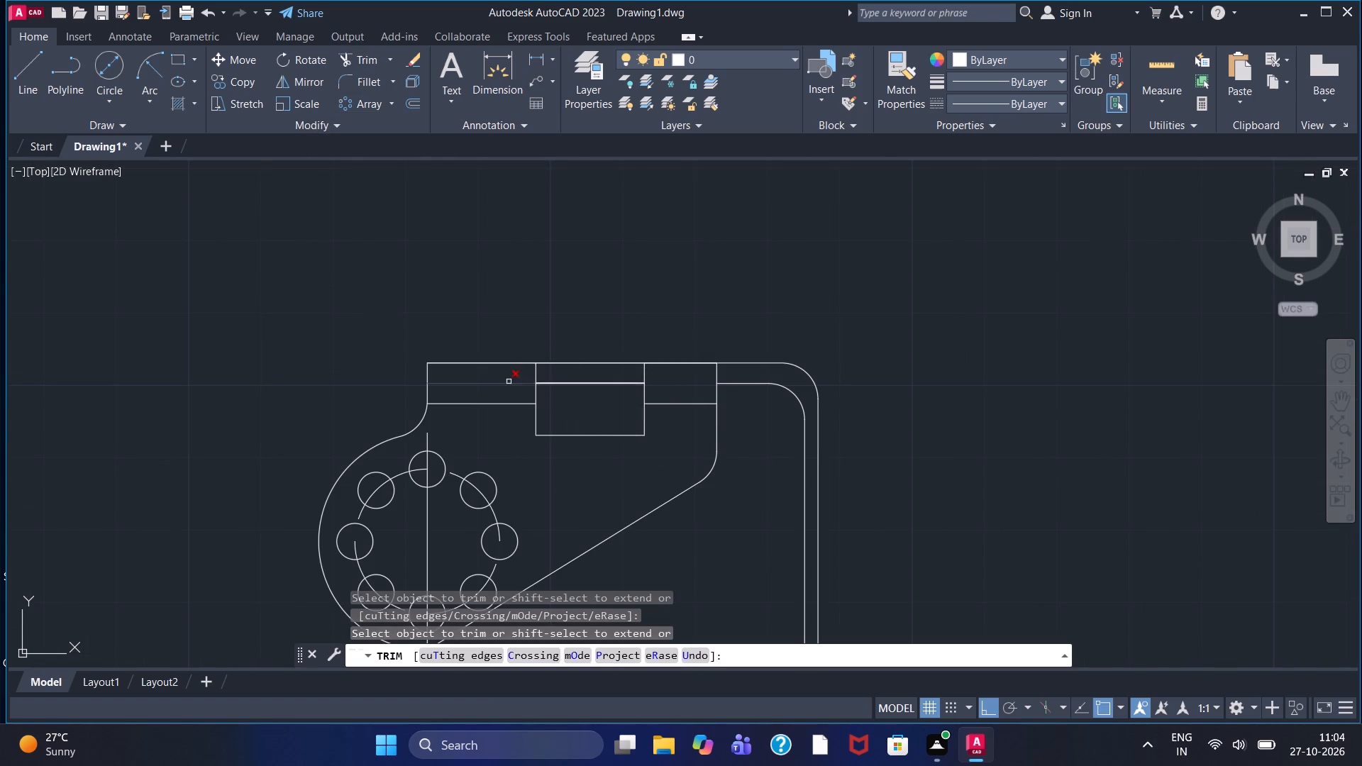
click(508, 382)
Trim away the lower of the two nearly coincident horizontal lines inside the rectangular notch.
scroll(580, 396, up, 5)
scroll(614, 338, up, 2)
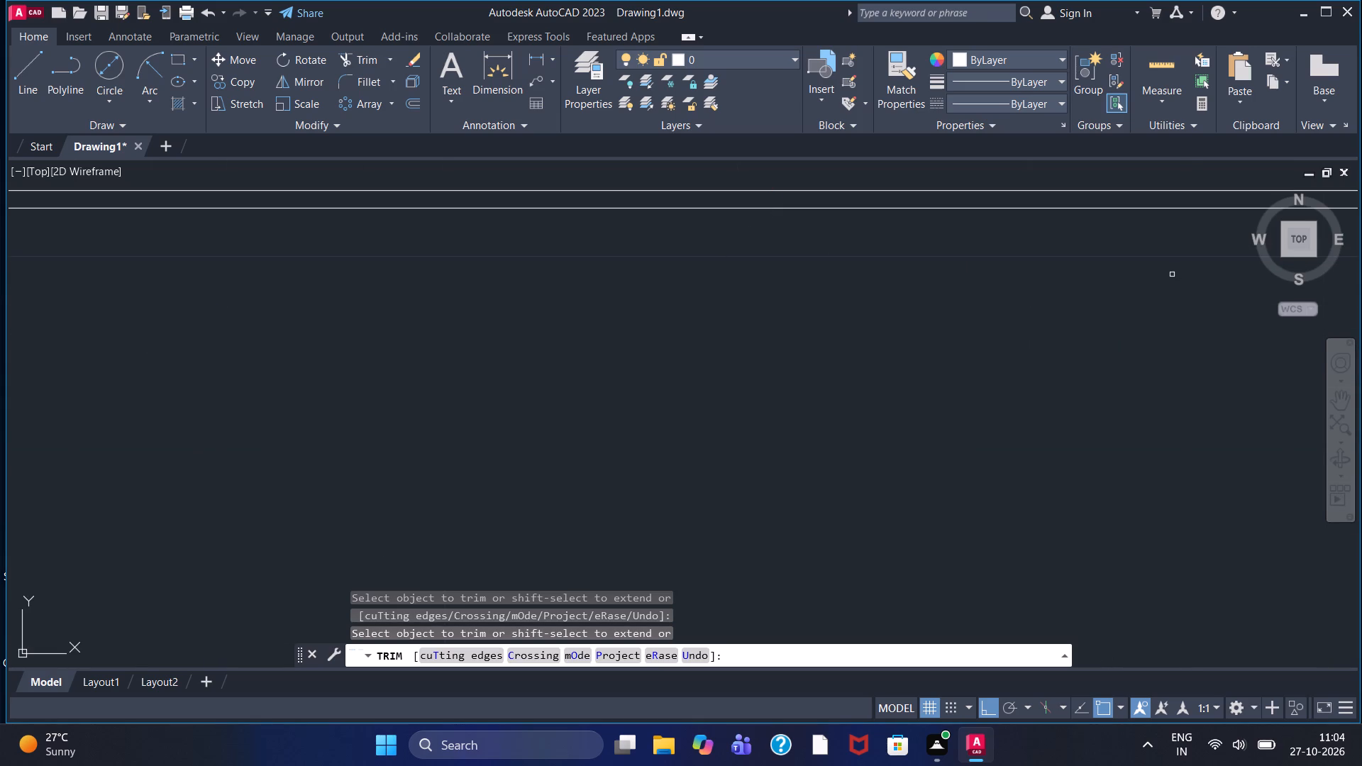
middle_drag(1163, 272, 261, 372)
scroll(992, 360, down, 3)
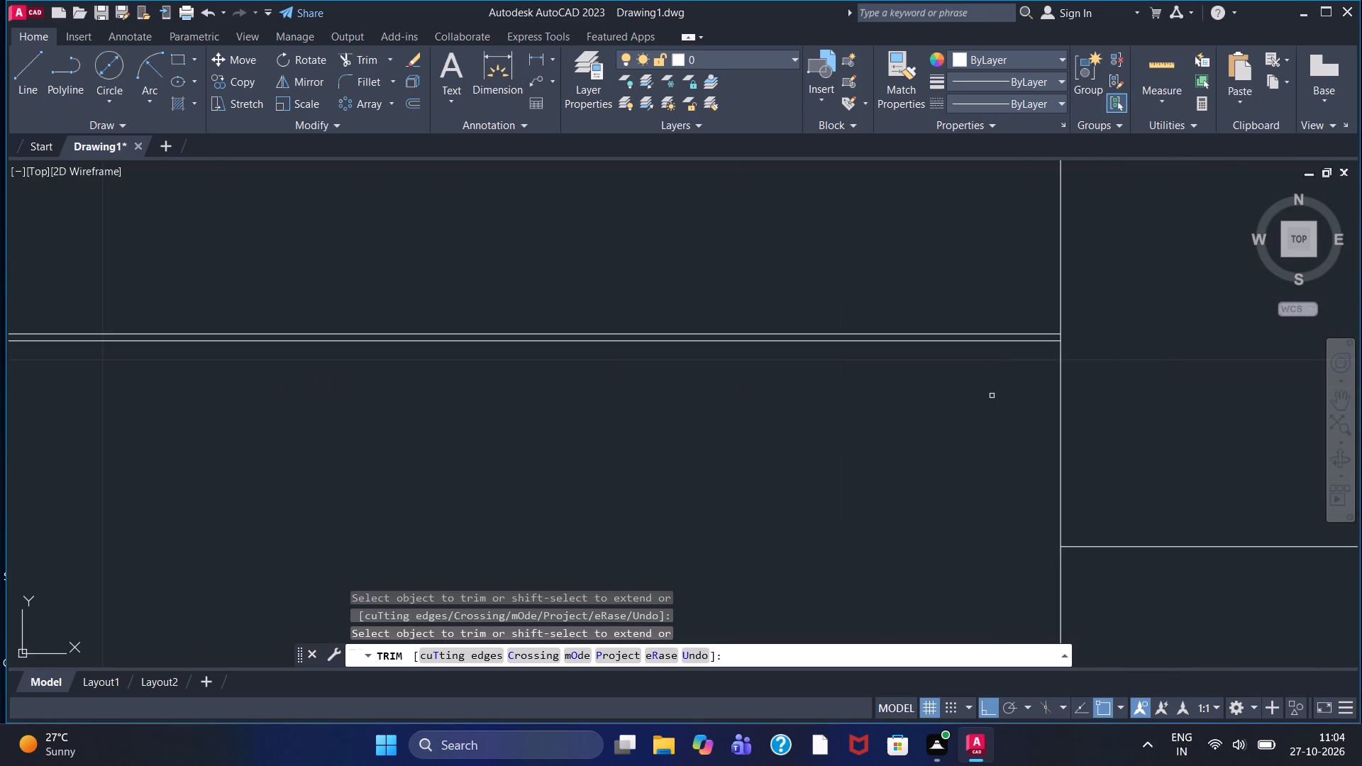
middle_drag(993, 404, 621, 368)
scroll(593, 335, up, 2)
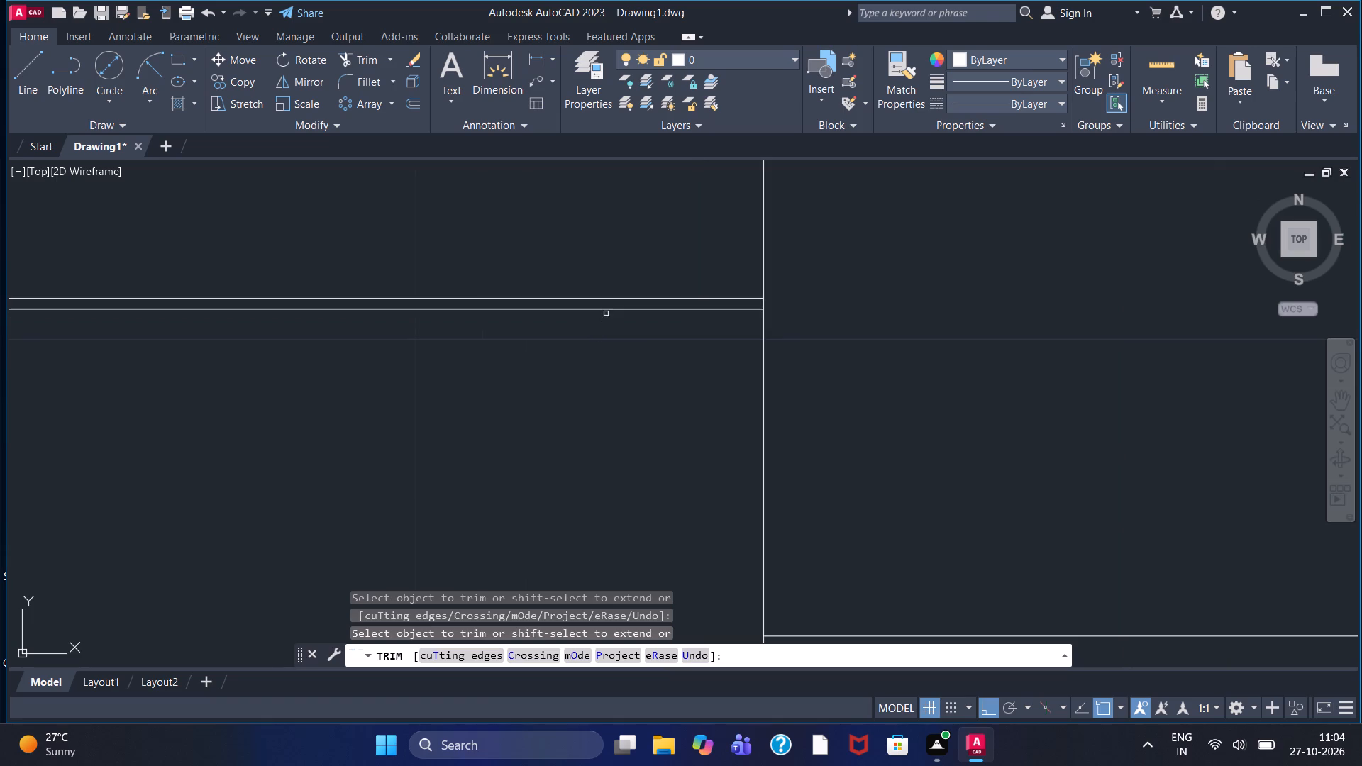
click(609, 310)
scroll(611, 311, down, 1)
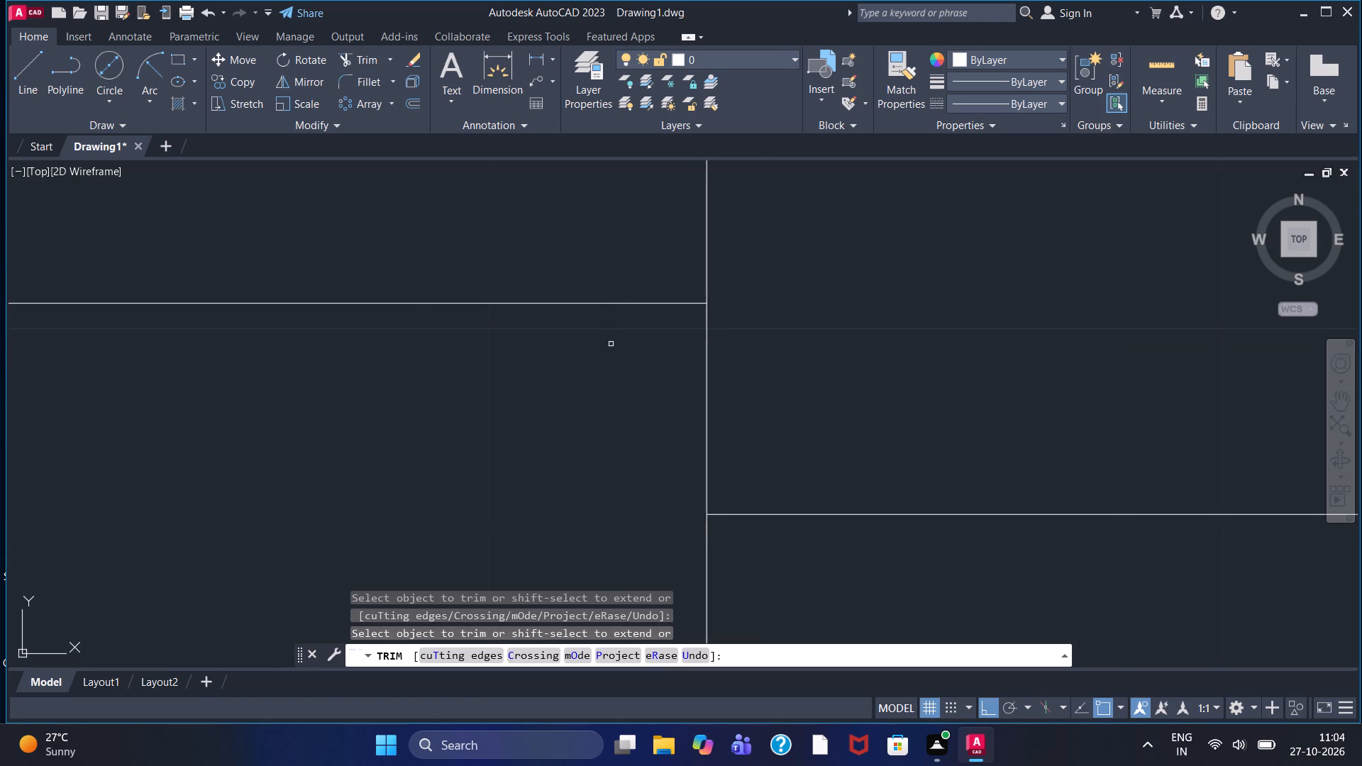
scroll(611, 357, down, 1)
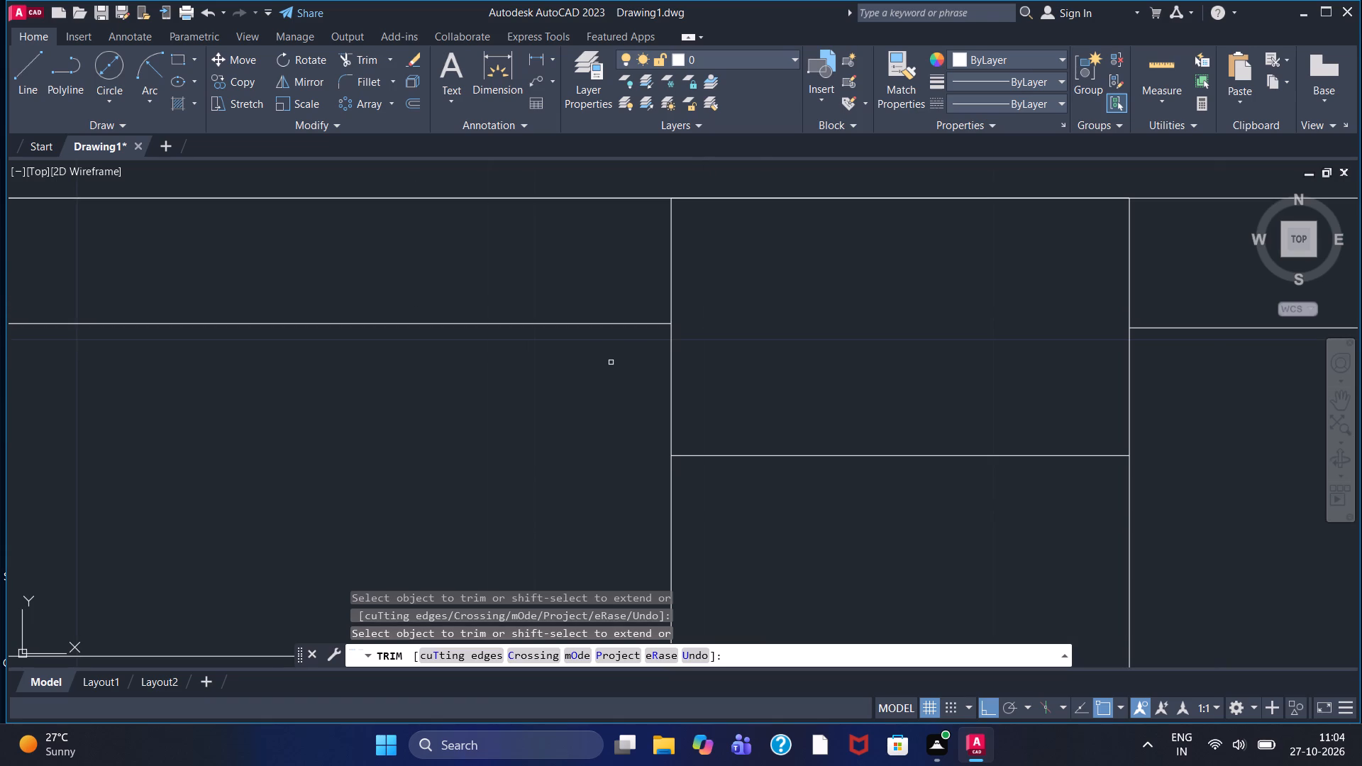
scroll(611, 372, down, 1)
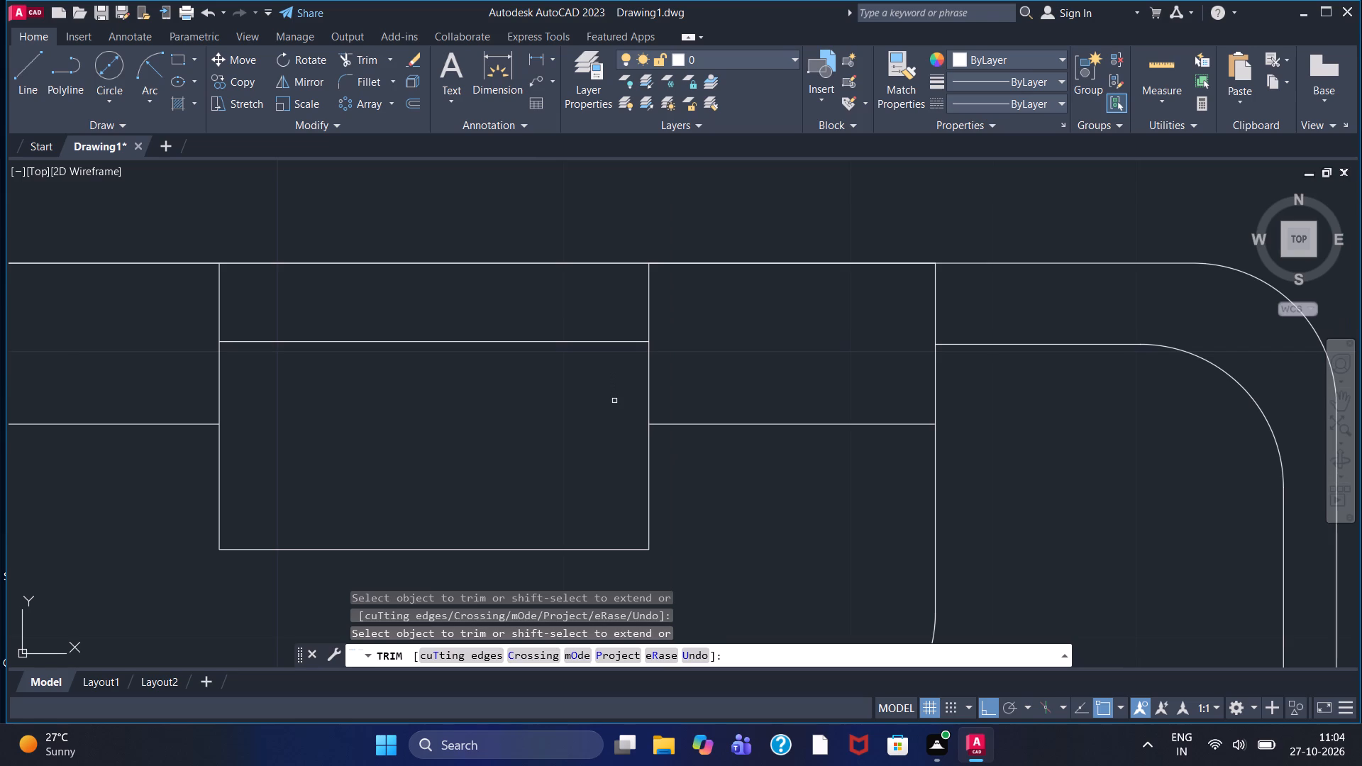
scroll(614, 404, down, 2)
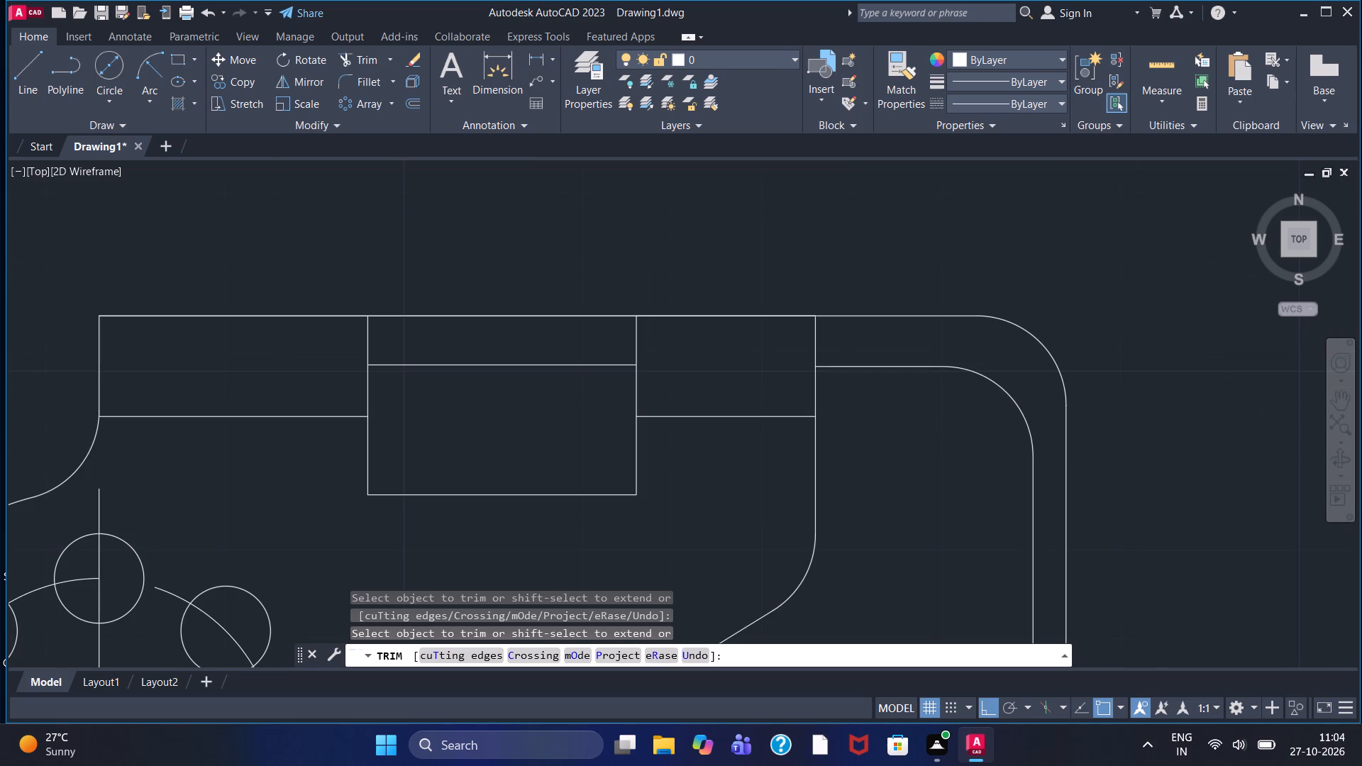
middle_drag(590, 418, 666, 404)
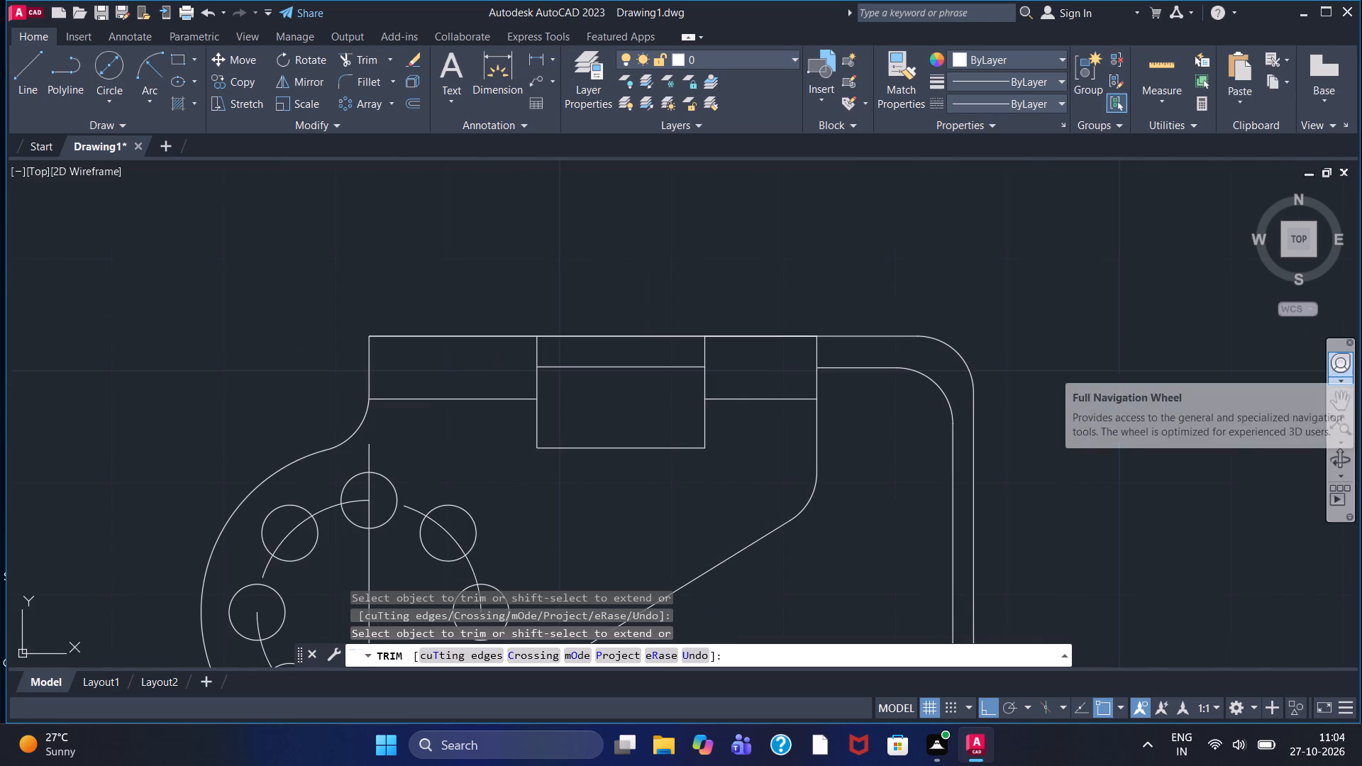
key(Escape)
Examine the trimmed half-disc part and compare it with the neighbouring plate part.
scroll(1043, 365, up, 1)
scroll(1043, 365, down, 1)
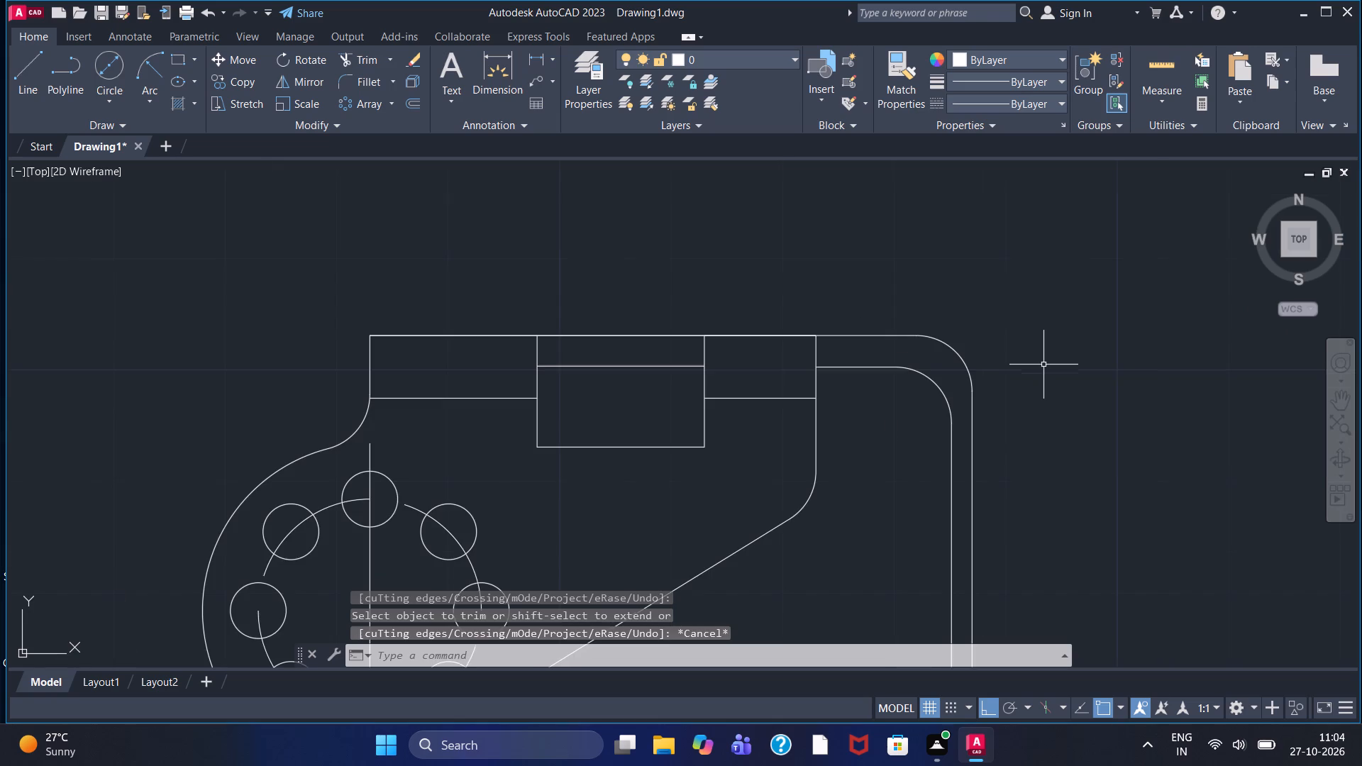
middle_drag(1068, 344, 1155, 284)
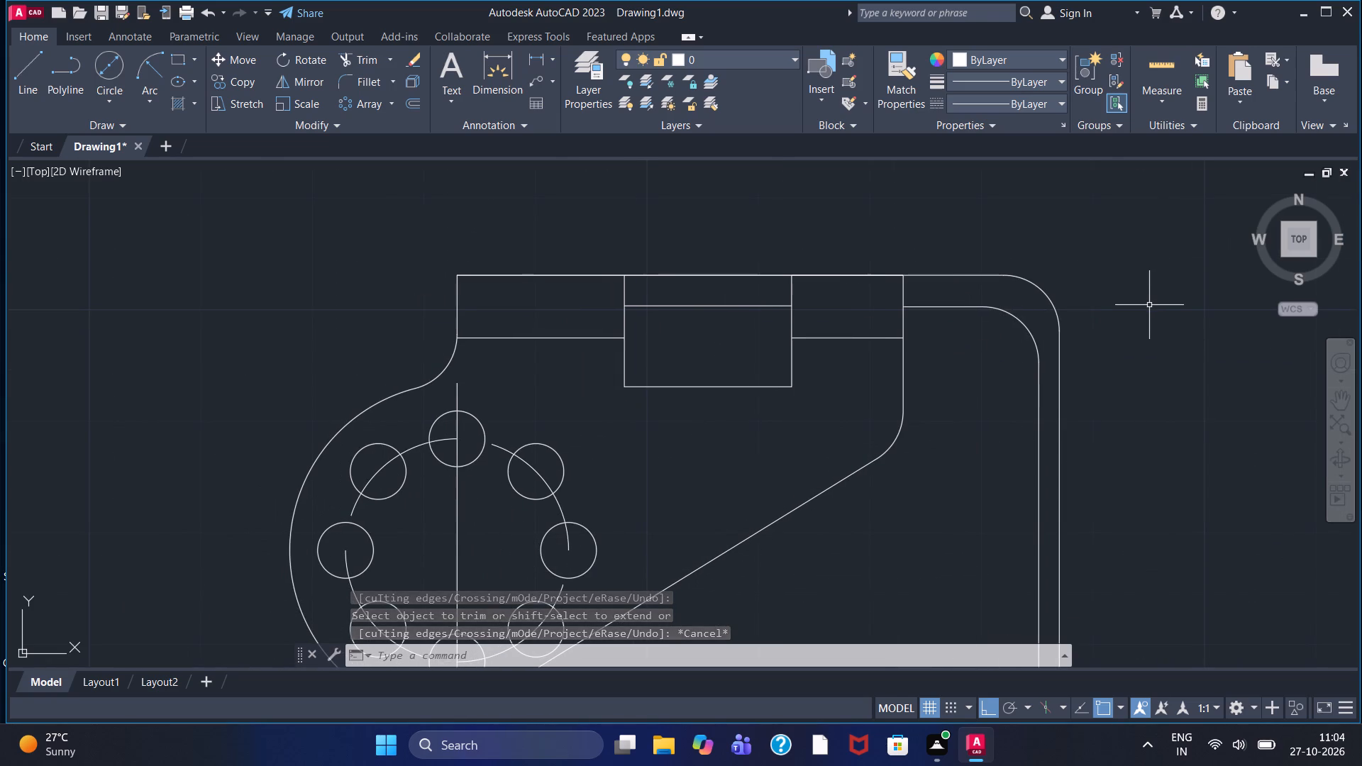
scroll(1148, 308, down, 1)
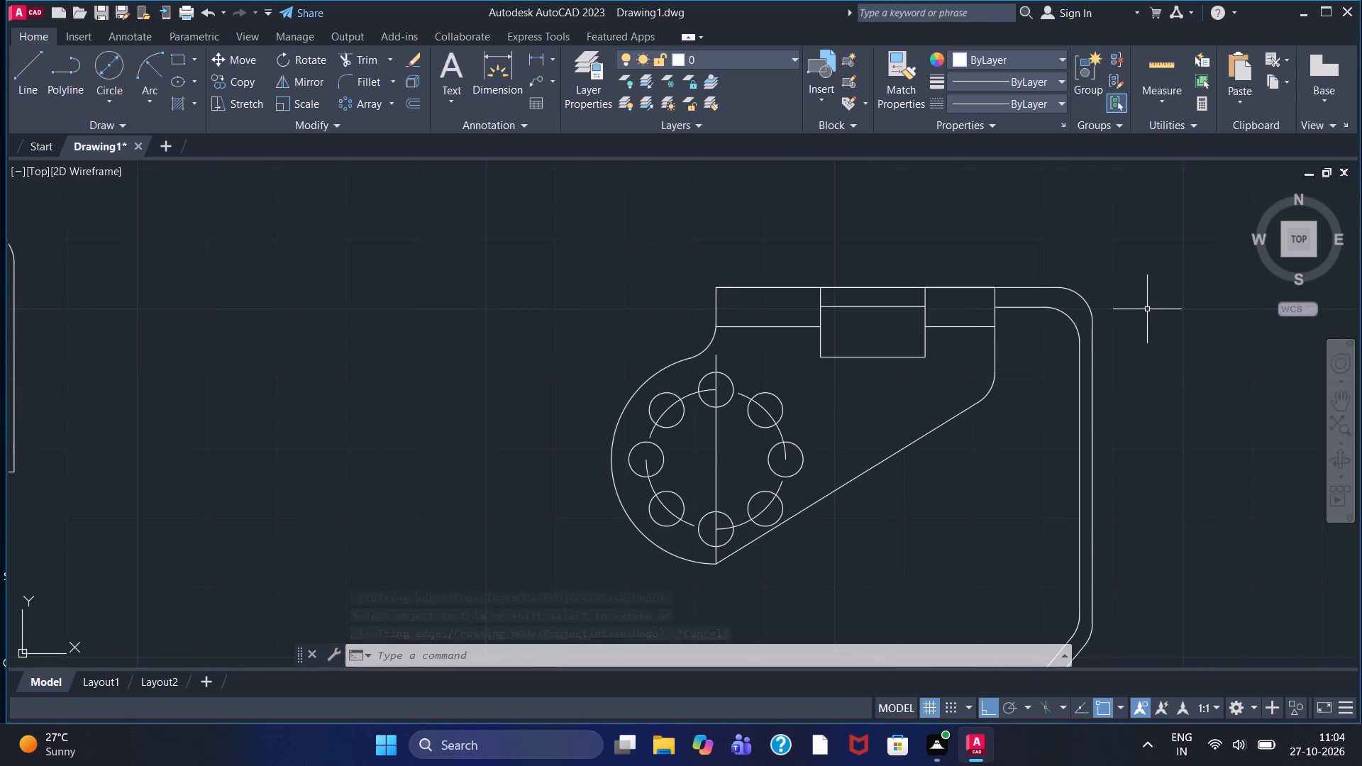
scroll(1147, 315, down, 1)
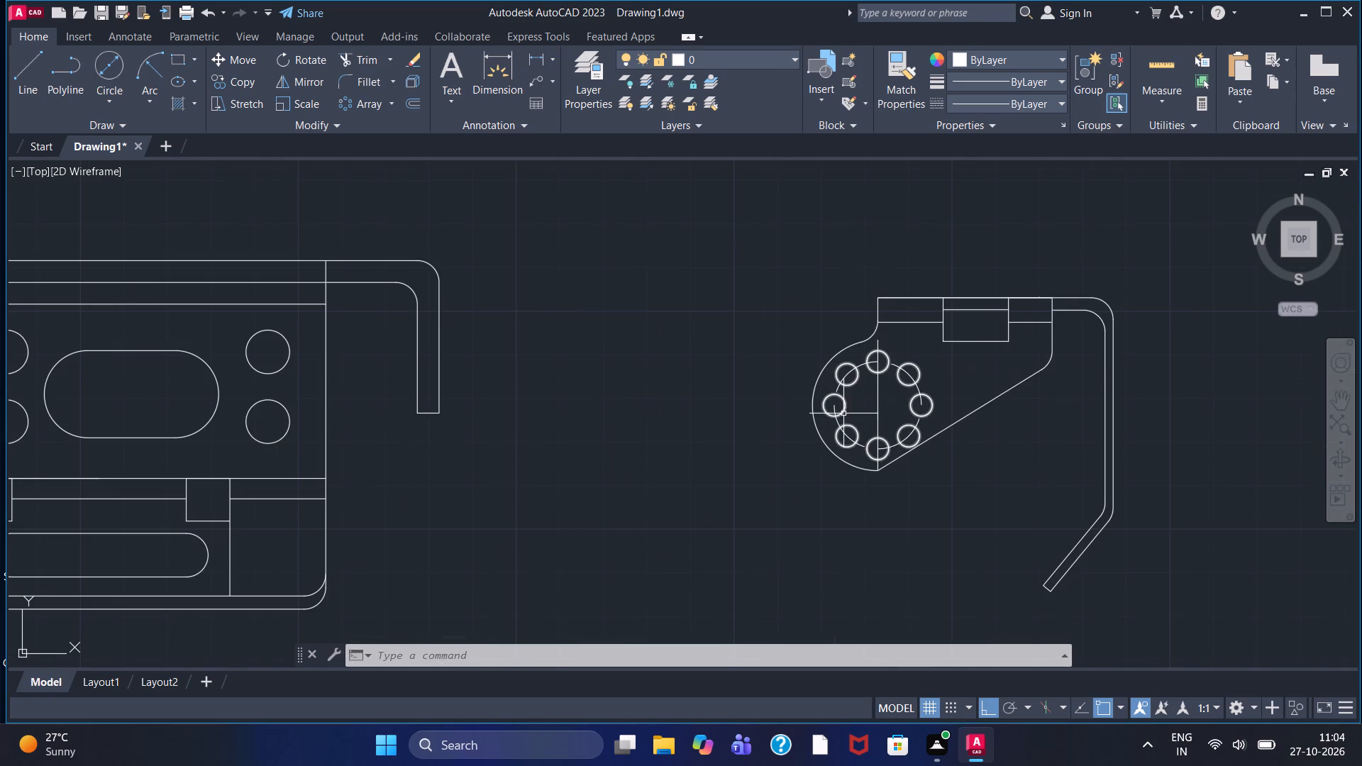
scroll(973, 477, up, 1)
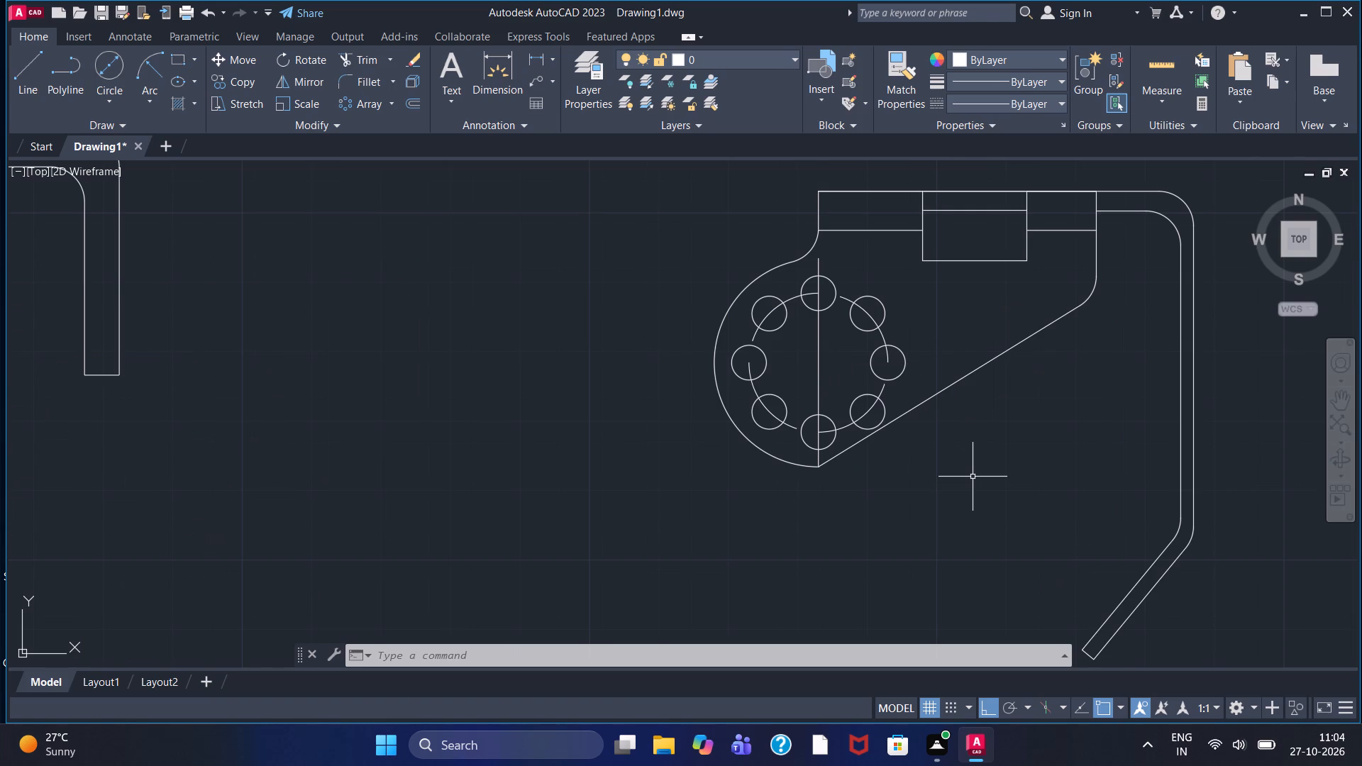
scroll(972, 477, down, 1)
scroll(983, 472, up, 1)
middle_drag(980, 470, 926, 460)
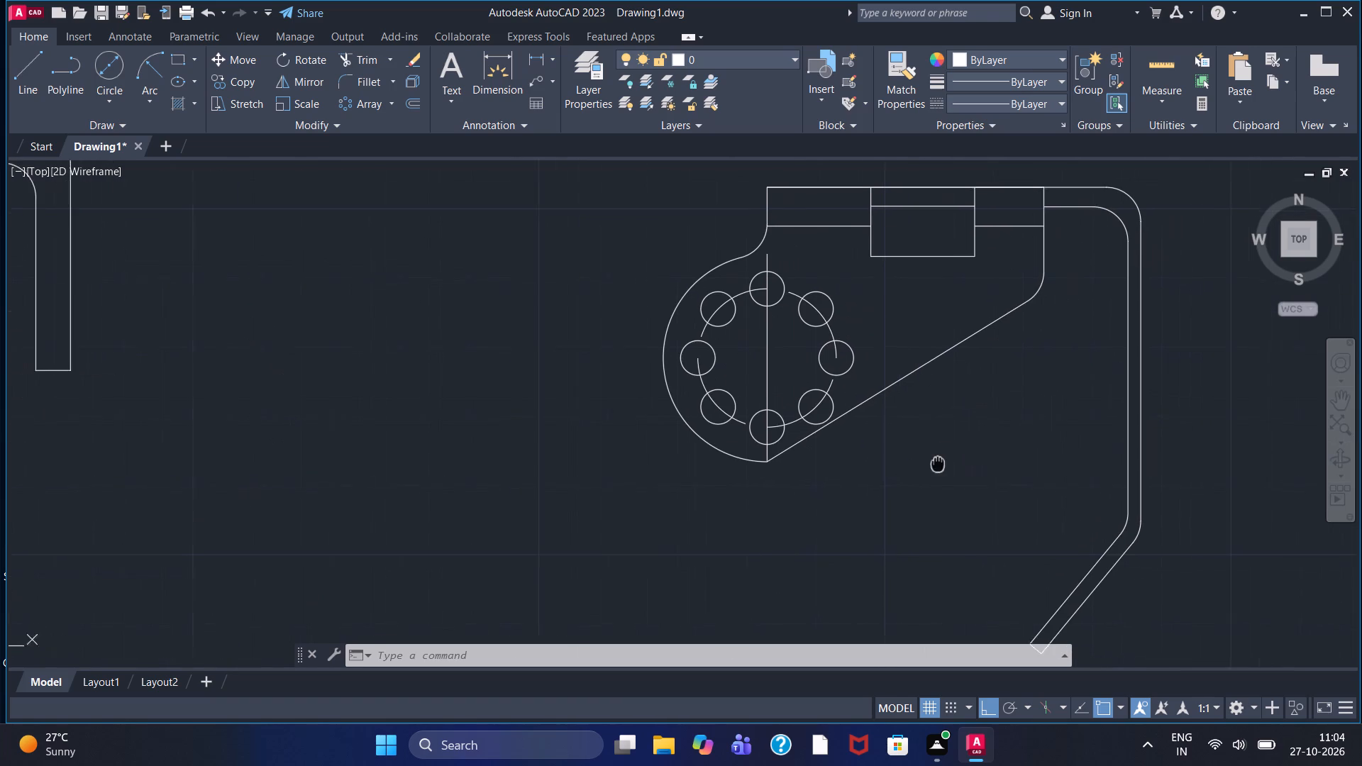
middle_drag(926, 460, 924, 457)
scroll(922, 455, down, 1)
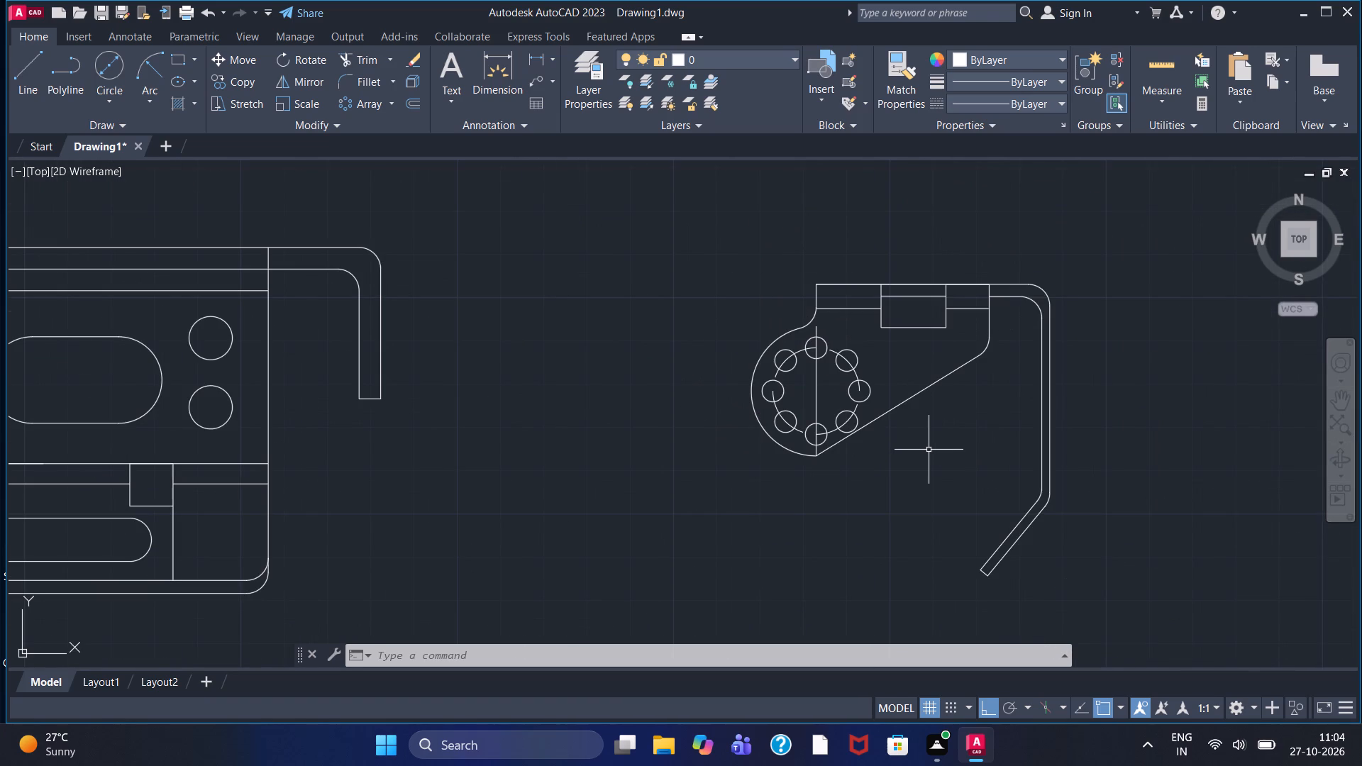
scroll(929, 449, up, 1)
scroll(929, 448, down, 1)
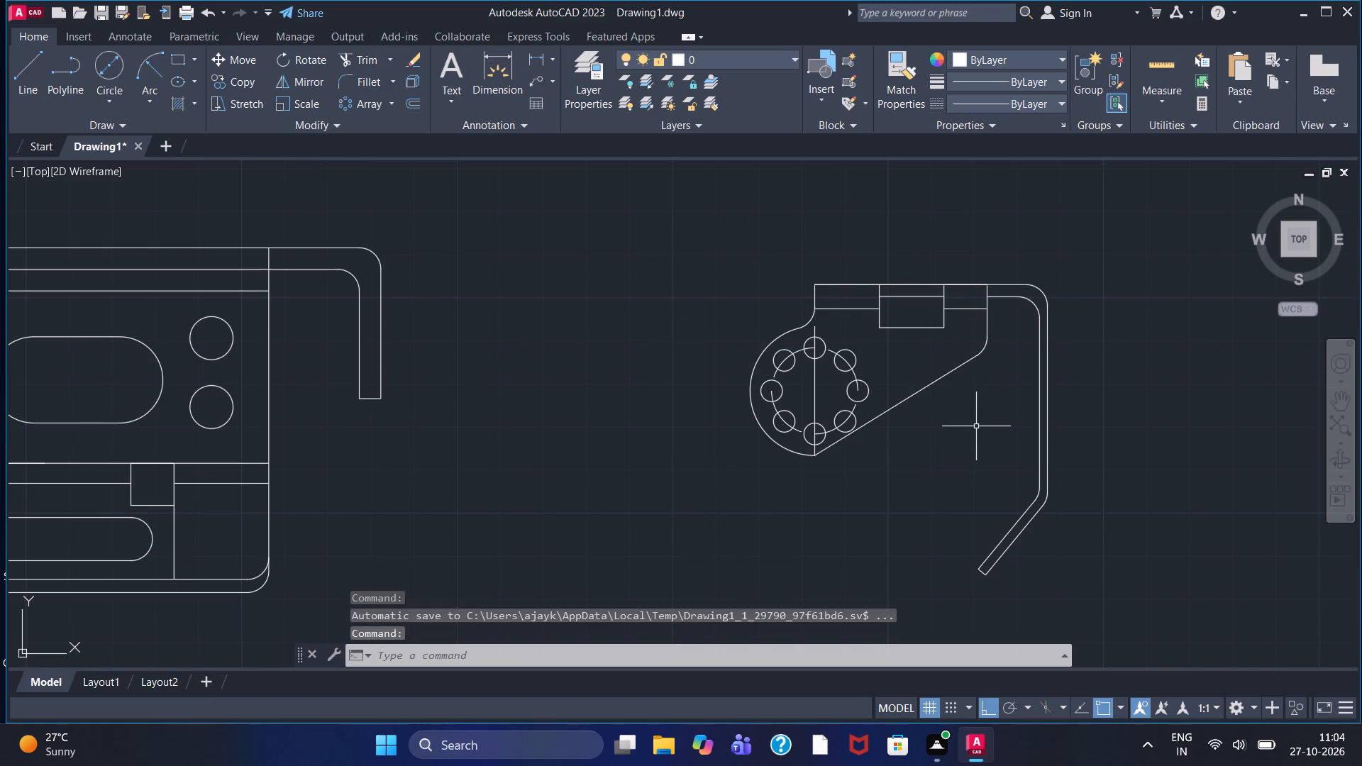
scroll(981, 423, down, 1)
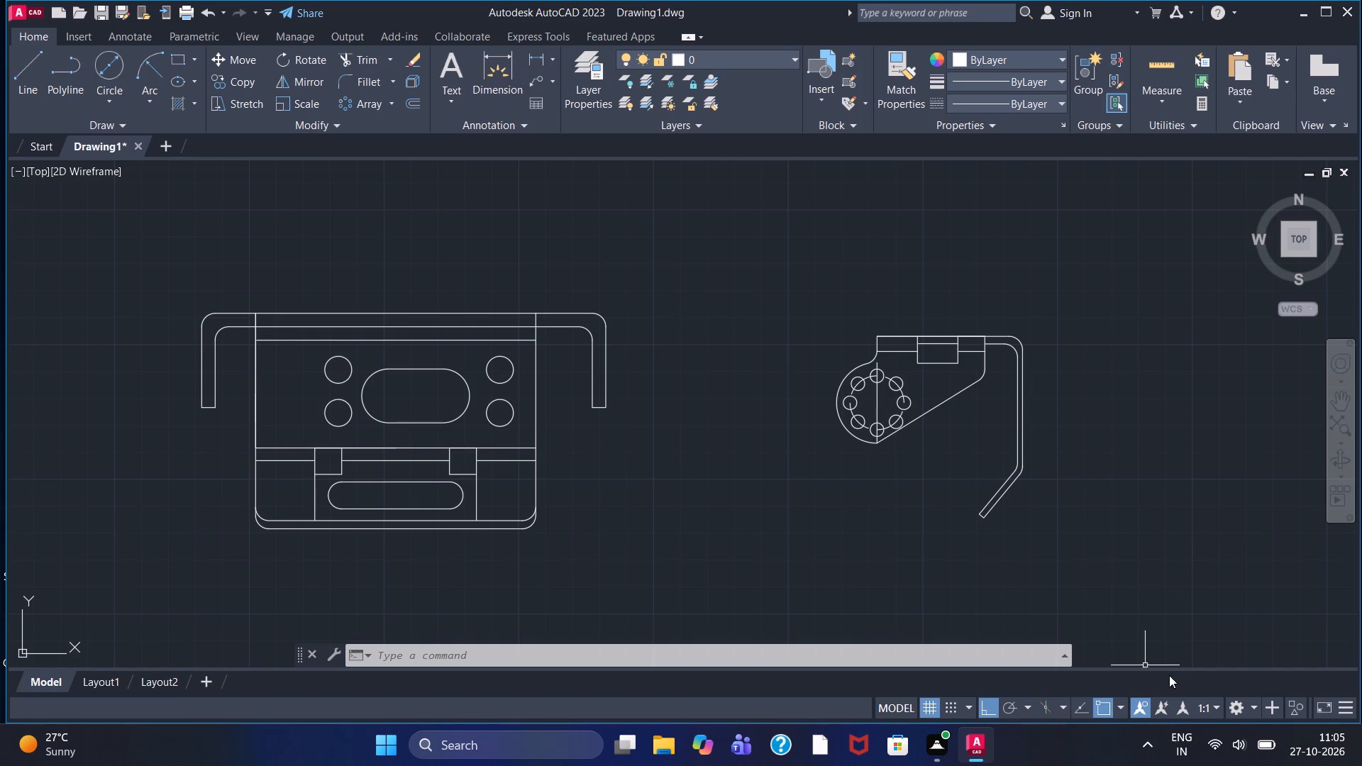
scroll(1206, 656, down, 1)
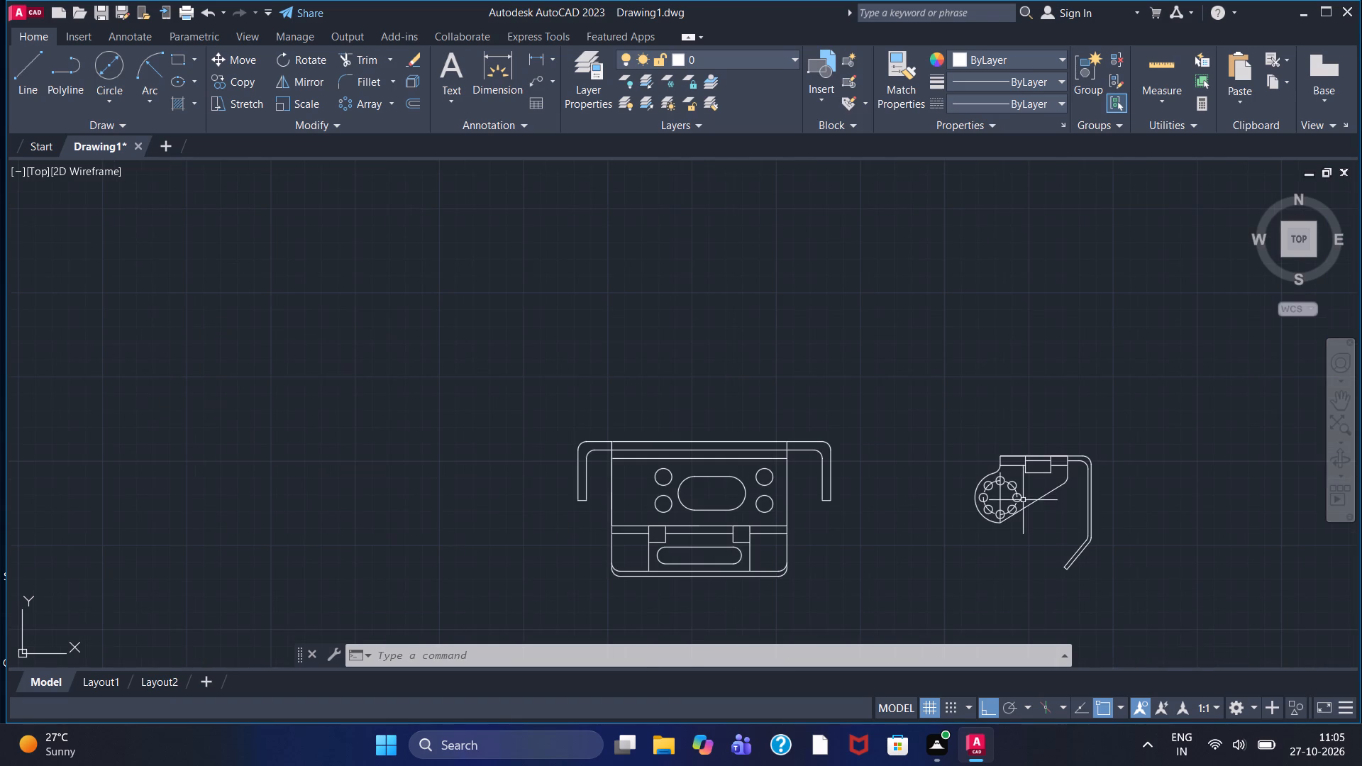
Draw a closed rectangle of lines, 104 wide and 65 high, in the empty space below the plate part.
middle_drag(957, 424, 903, 174)
scroll(800, 449, down, 1)
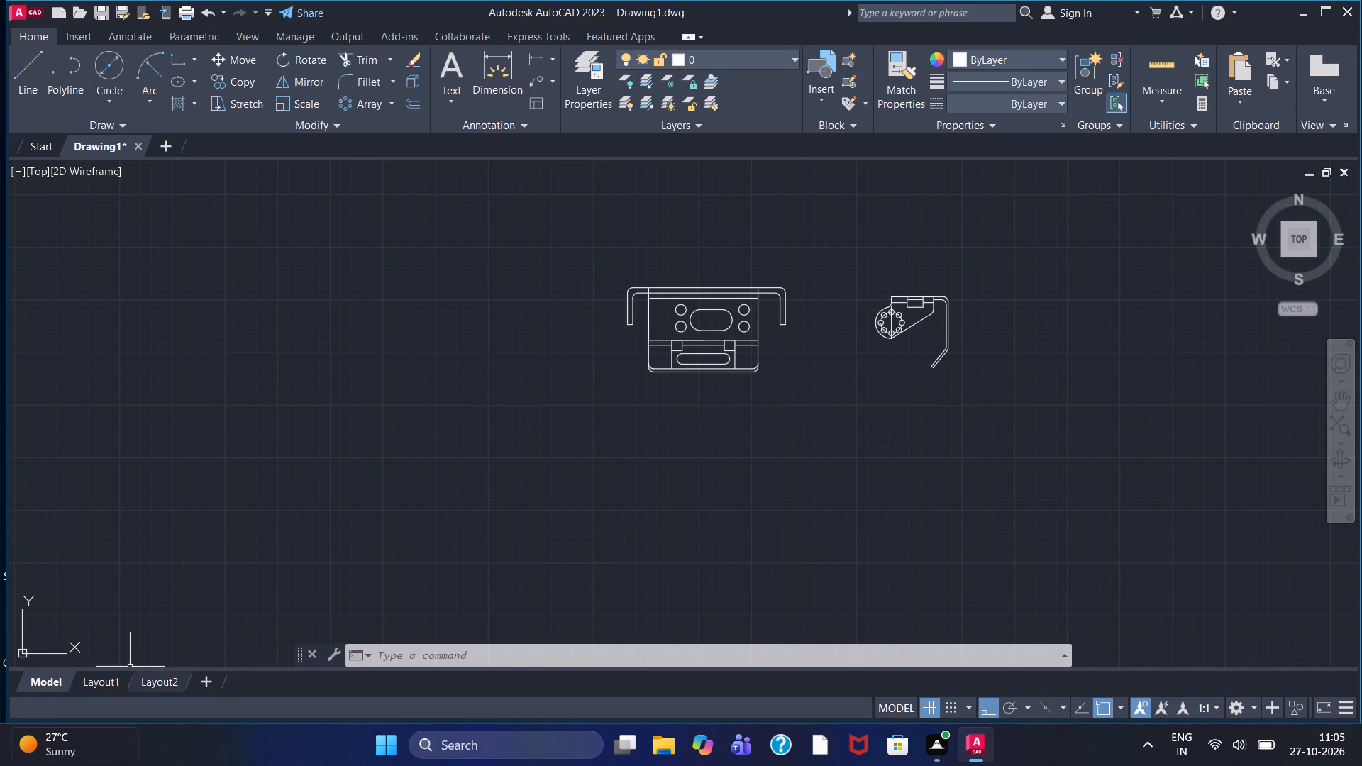
click(23, 79)
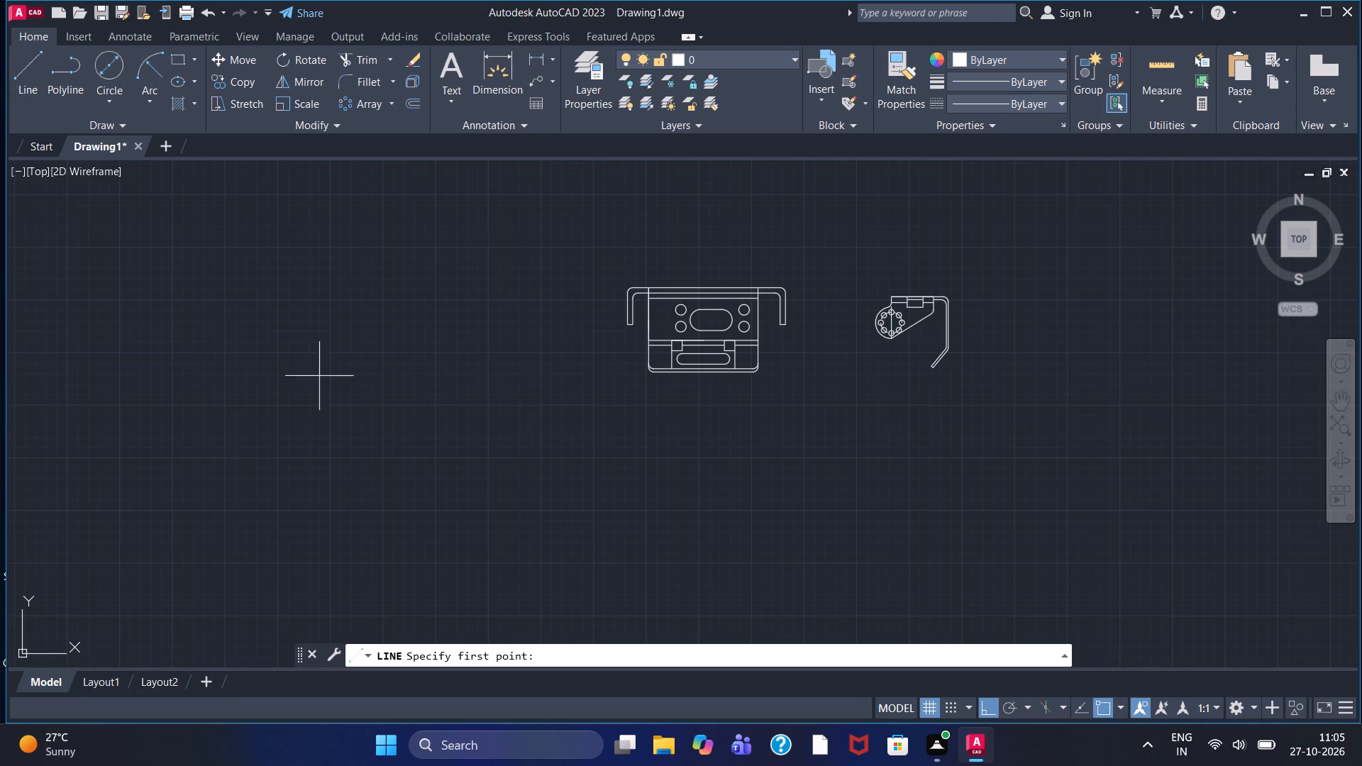
scroll(388, 406, up, 1)
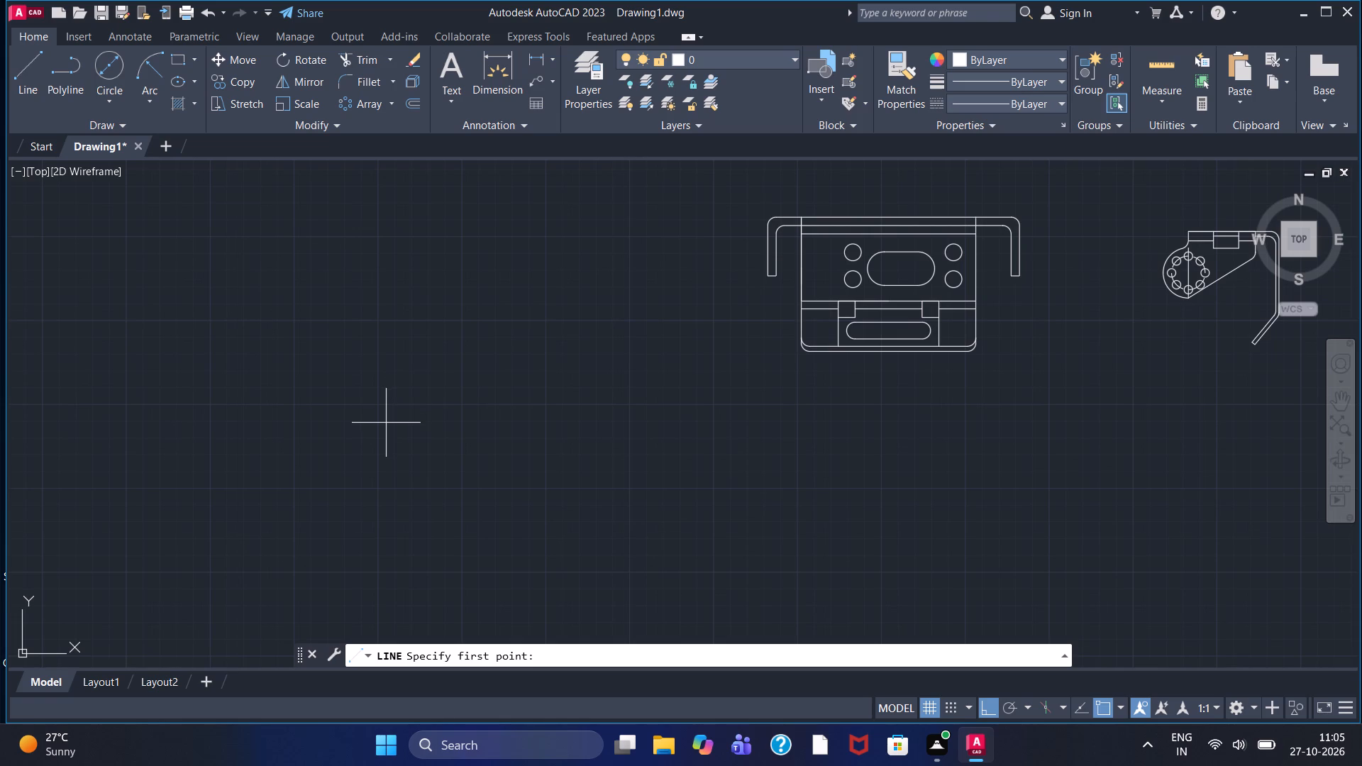
click(796, 538)
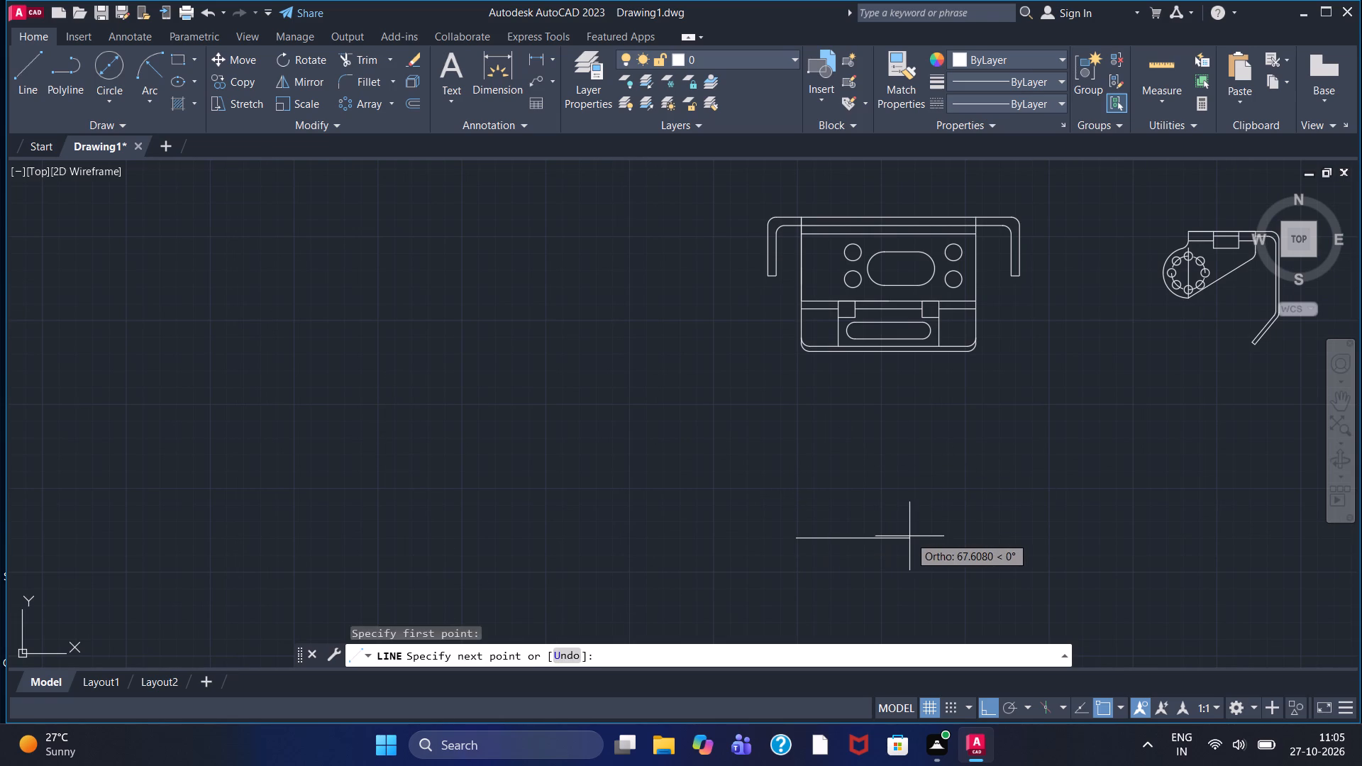
text(104)
key(Return)
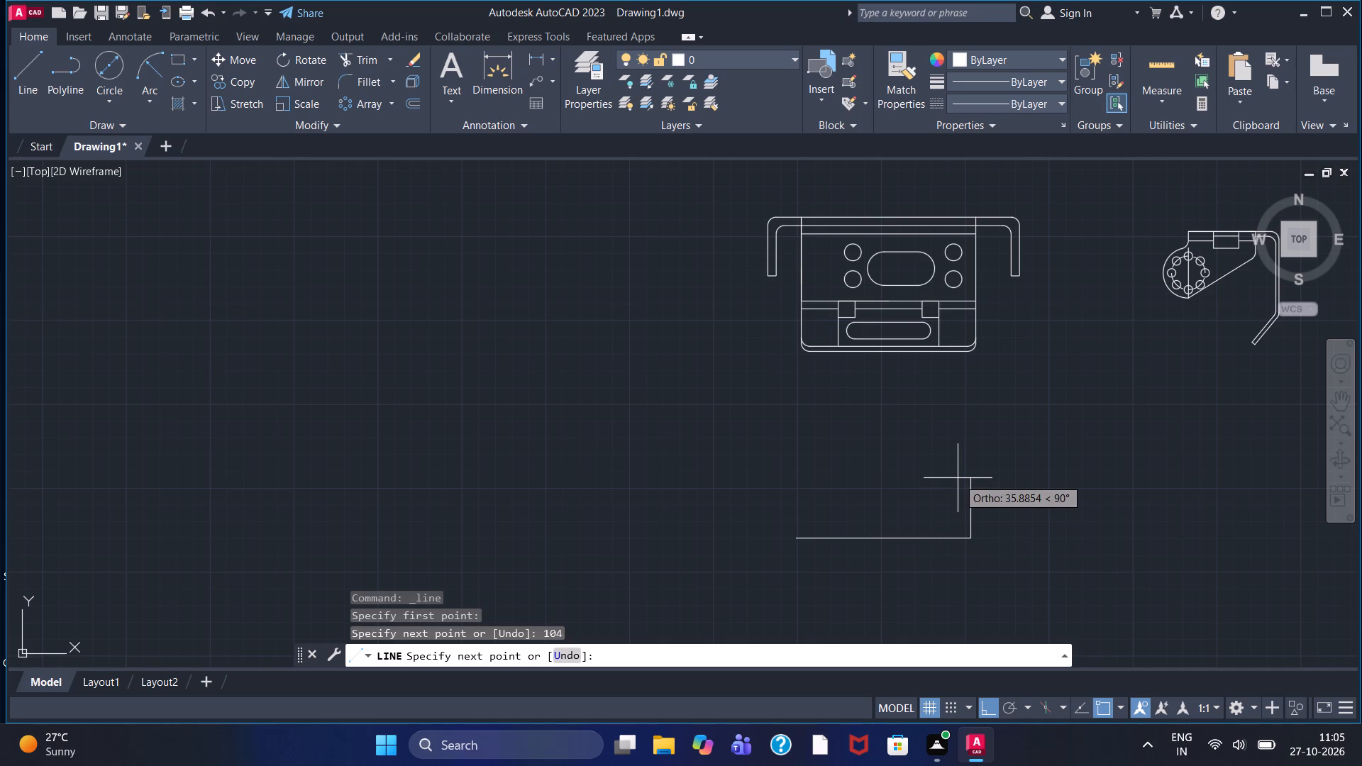
text(65)
key(Return)
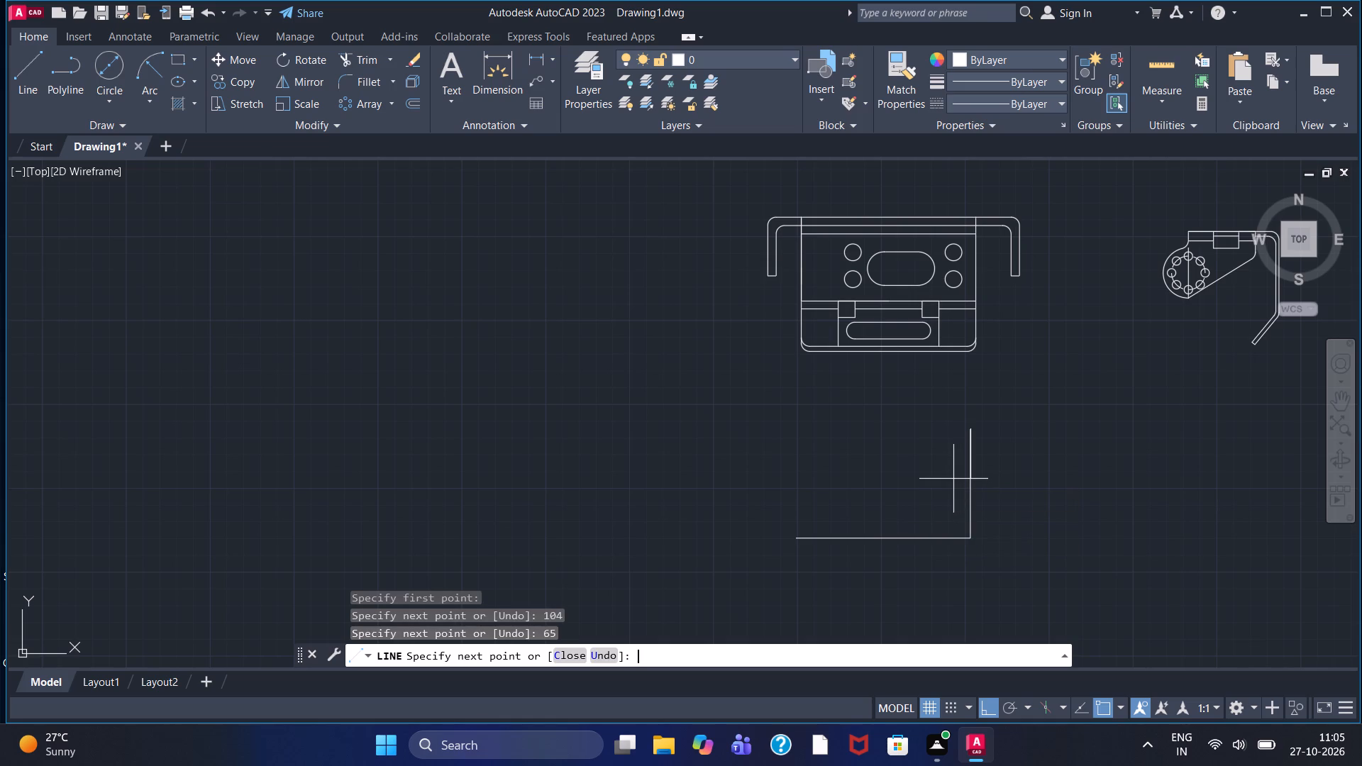
text(10)
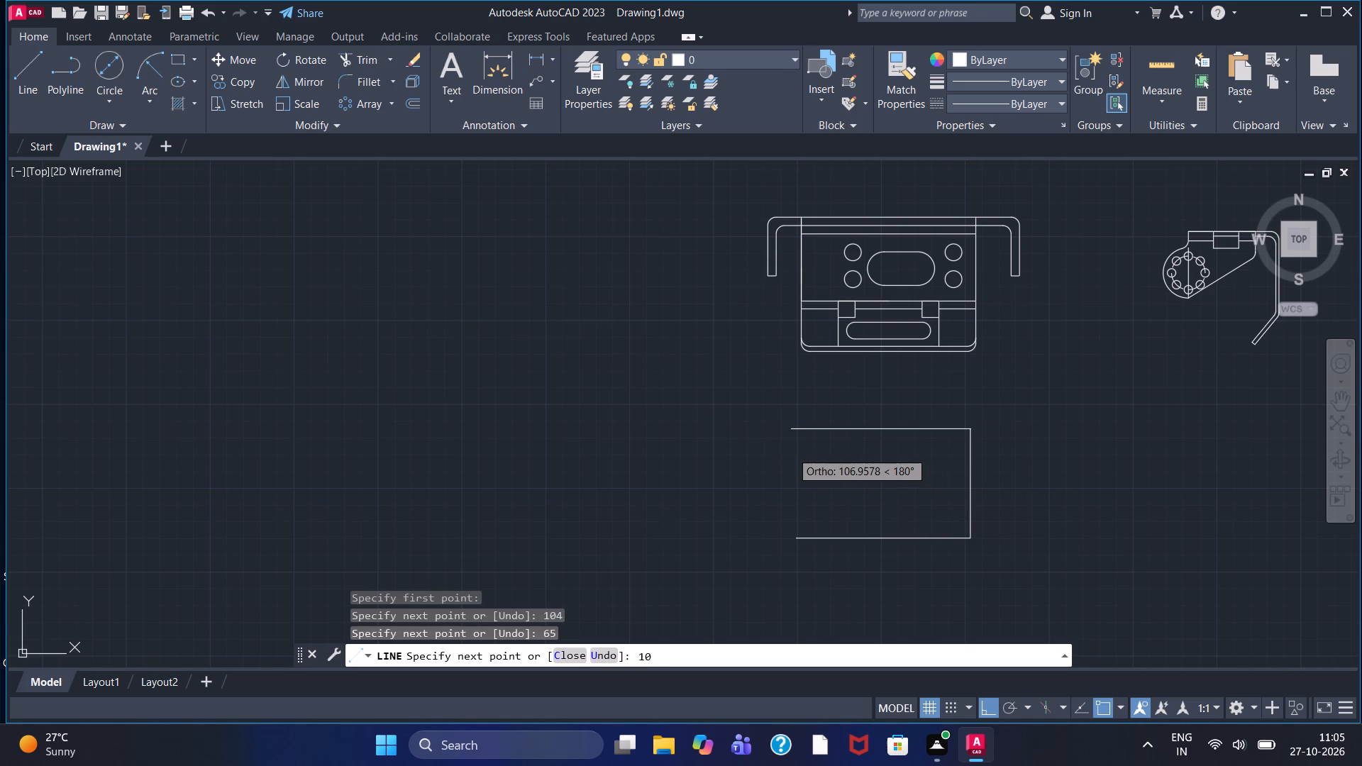
key(4)
key(Return)
click(802, 538)
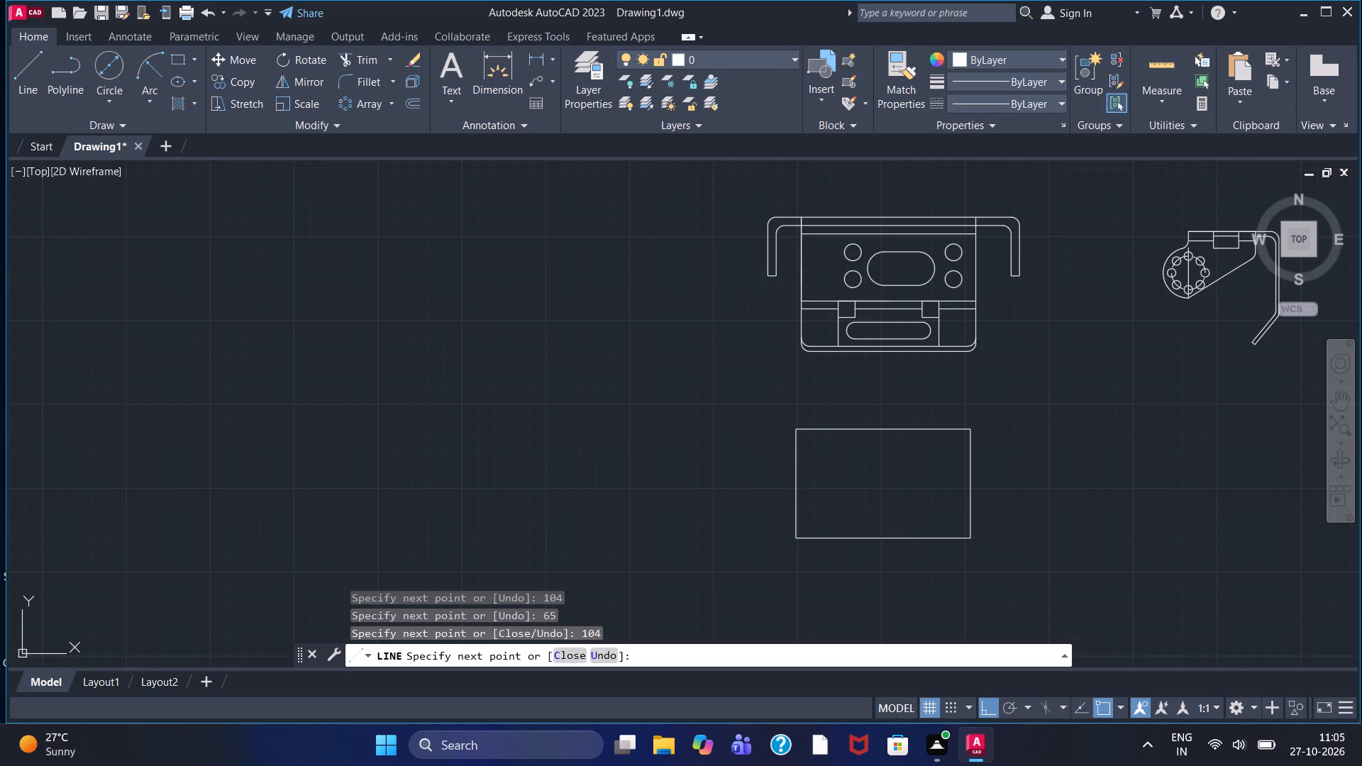
key(Escape)
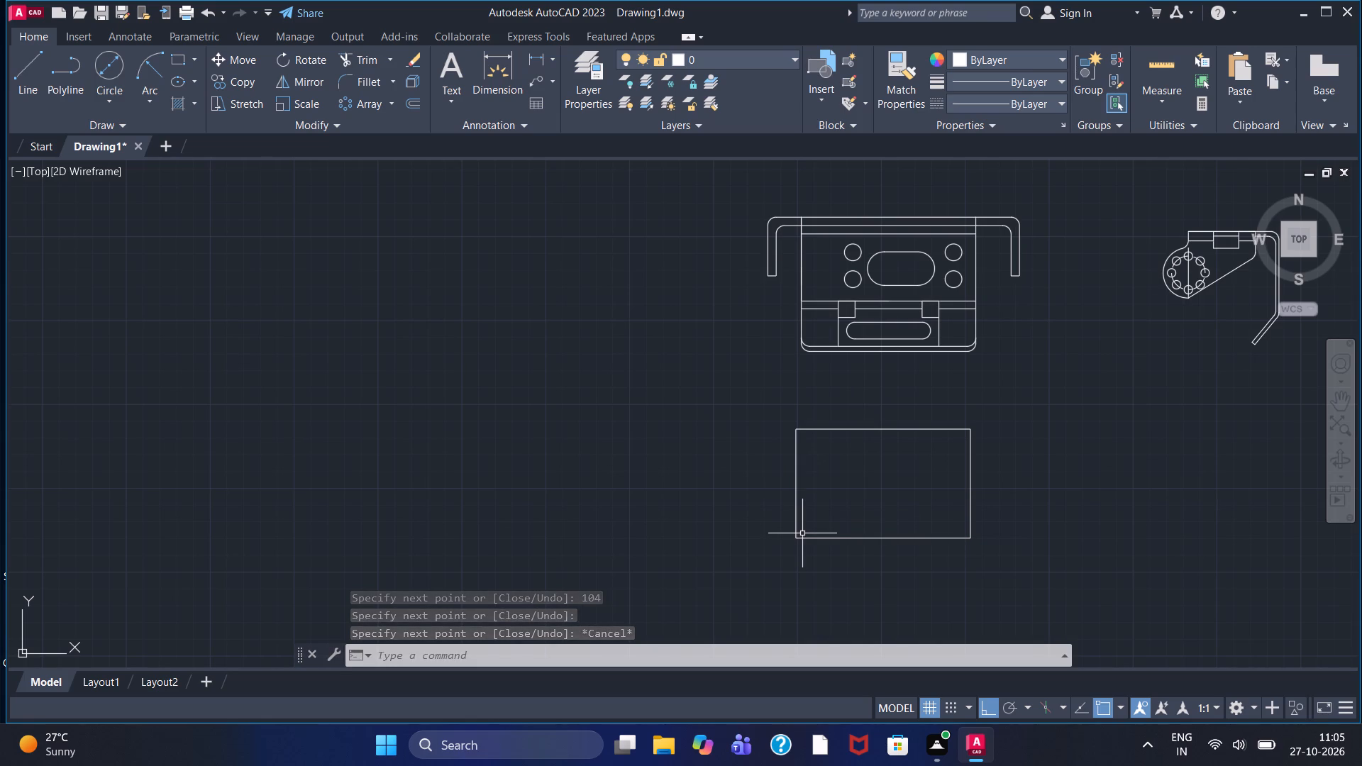
Draw a line 10 up from the rectangle's lower-left corner, continuing horizontally about 114 past the right edge.
middle_drag(762, 515, 732, 489)
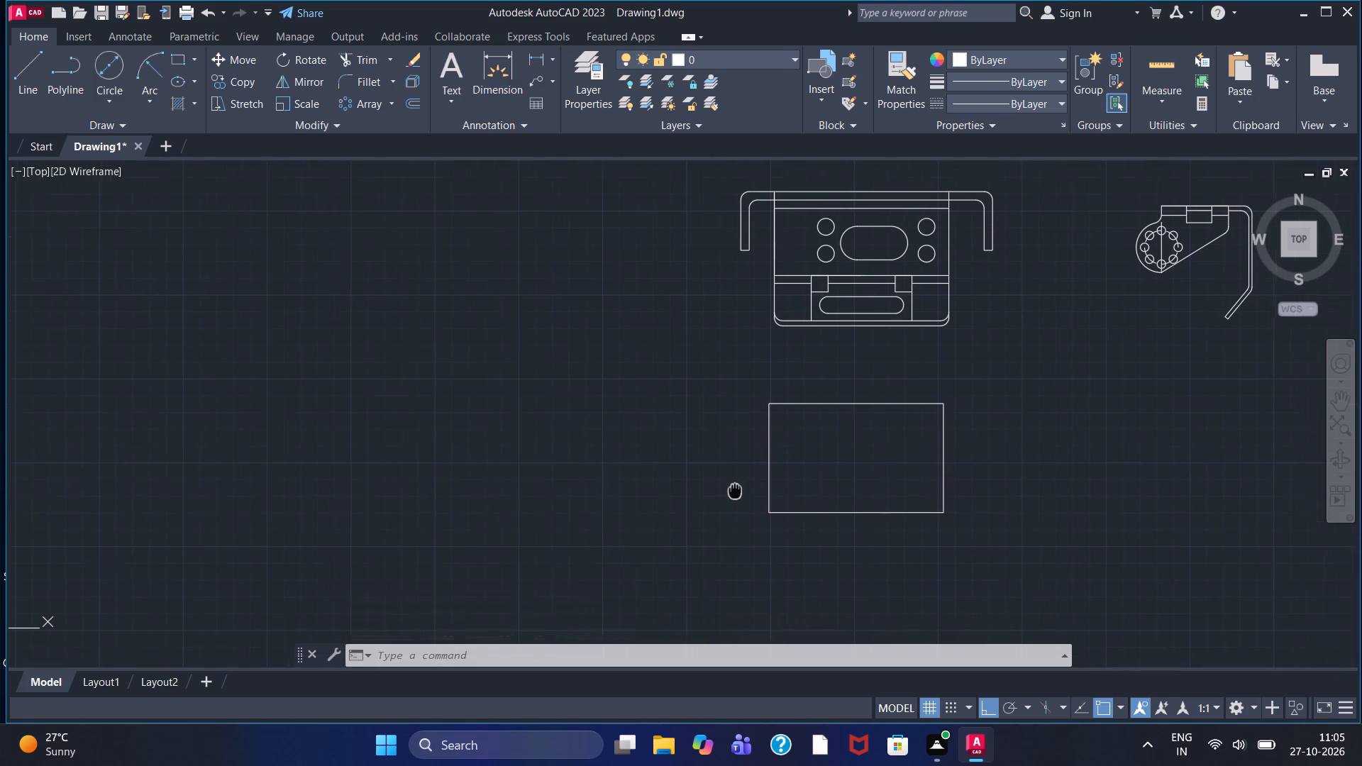
middle_drag(732, 489, 729, 489)
click(28, 74)
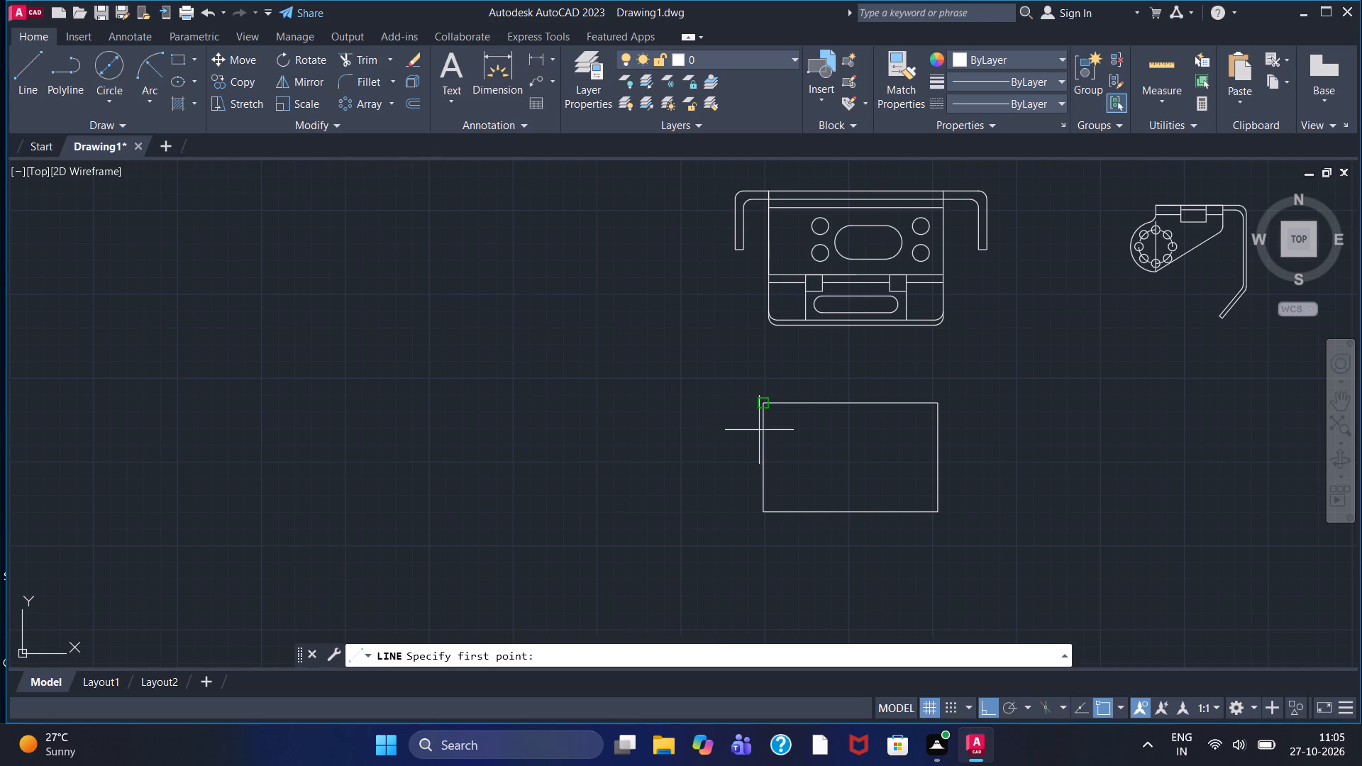
scroll(758, 427, up, 1)
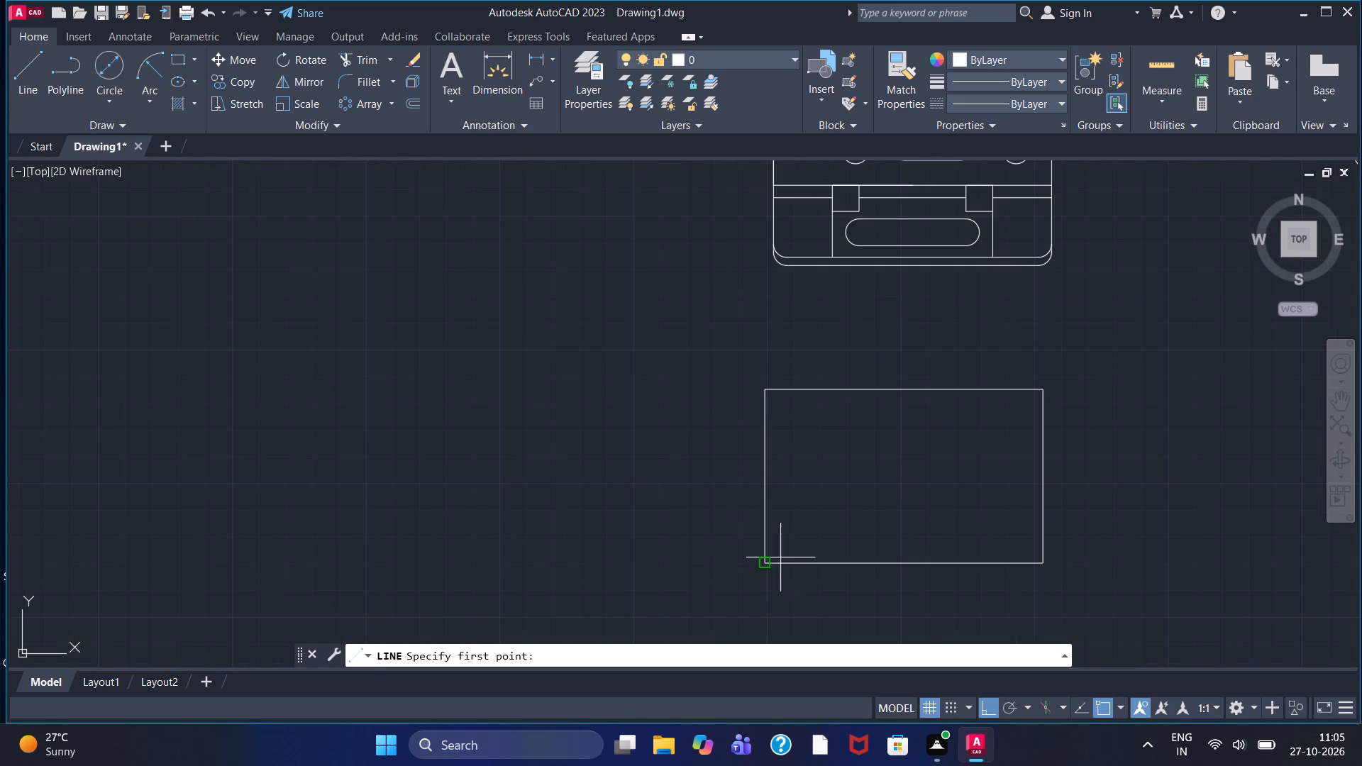
drag(765, 562, 765, 553)
text(10)
key(Return)
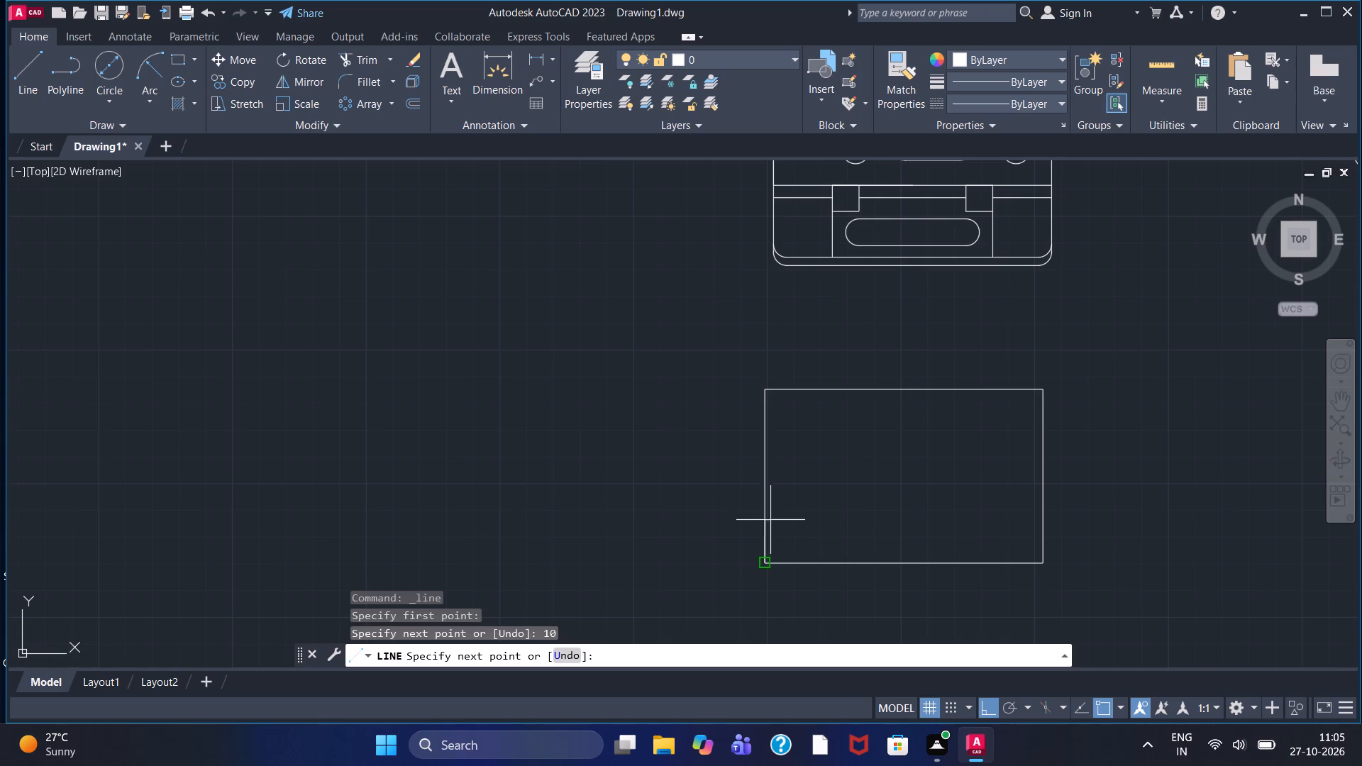
click(1072, 525)
scroll(1070, 528, up, 2)
middle_drag(1066, 526, 1075, 440)
key(Escape)
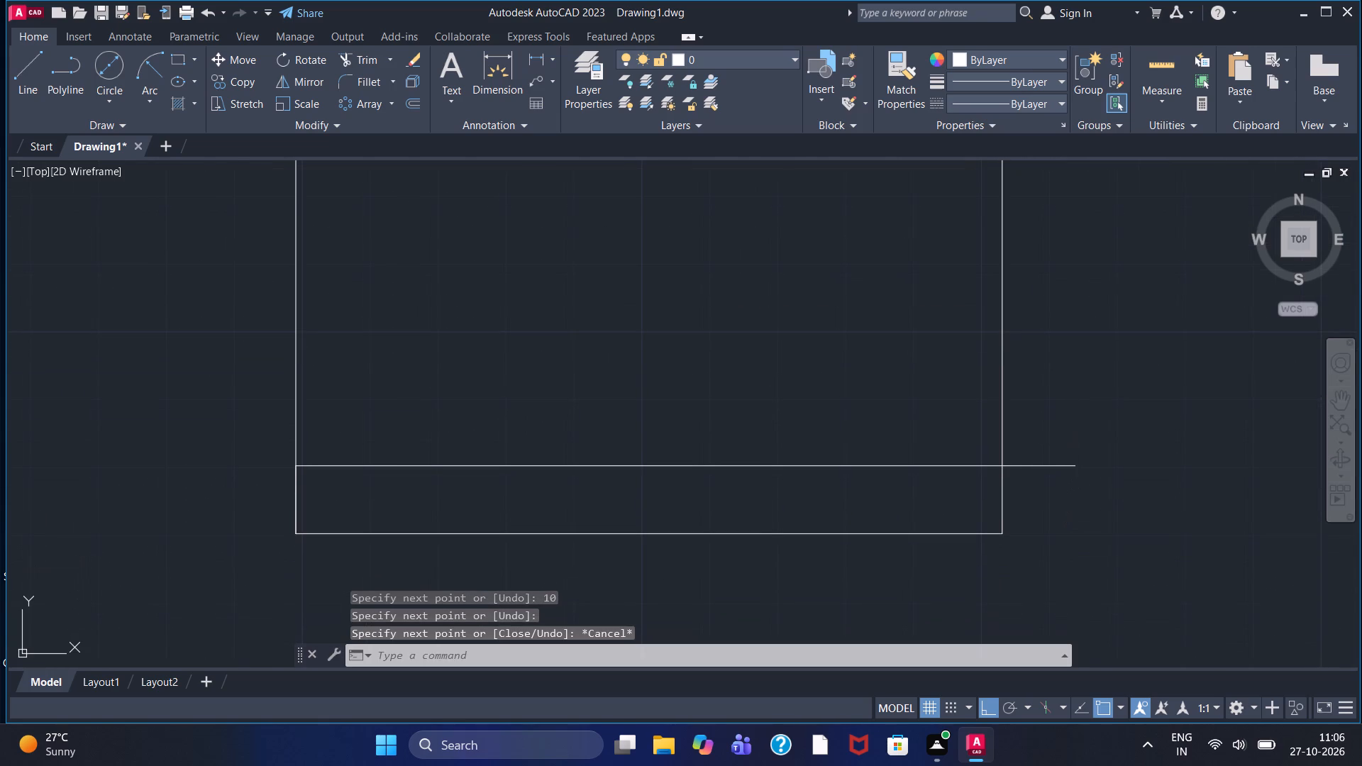
Erase the horizontal line that crosses the rectangle 10 above its lower edge and runs past its right side.
click(1029, 467)
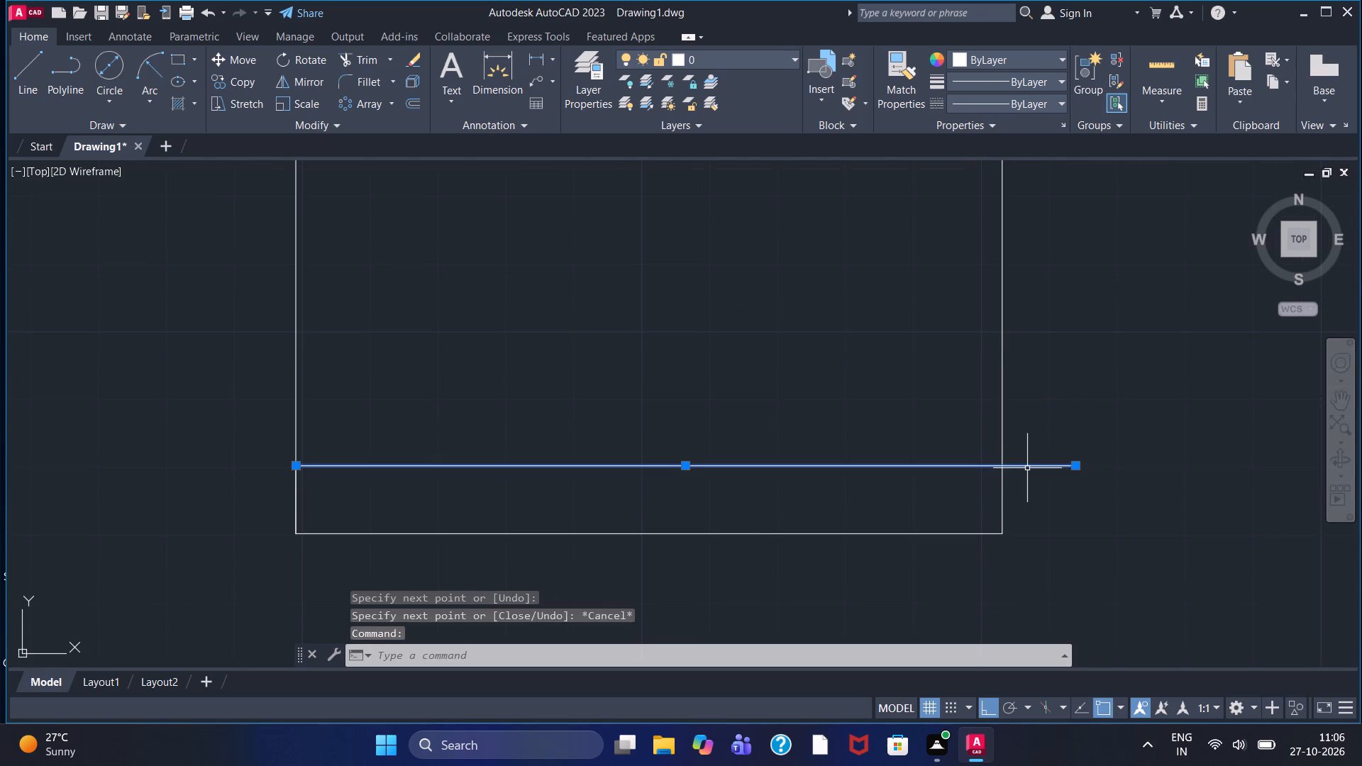
key(Delete)
Measure the height of the rectangle's left side with a linear dimension, without placing it.
middle_drag(845, 425, 1006, 555)
scroll(886, 475, down, 1)
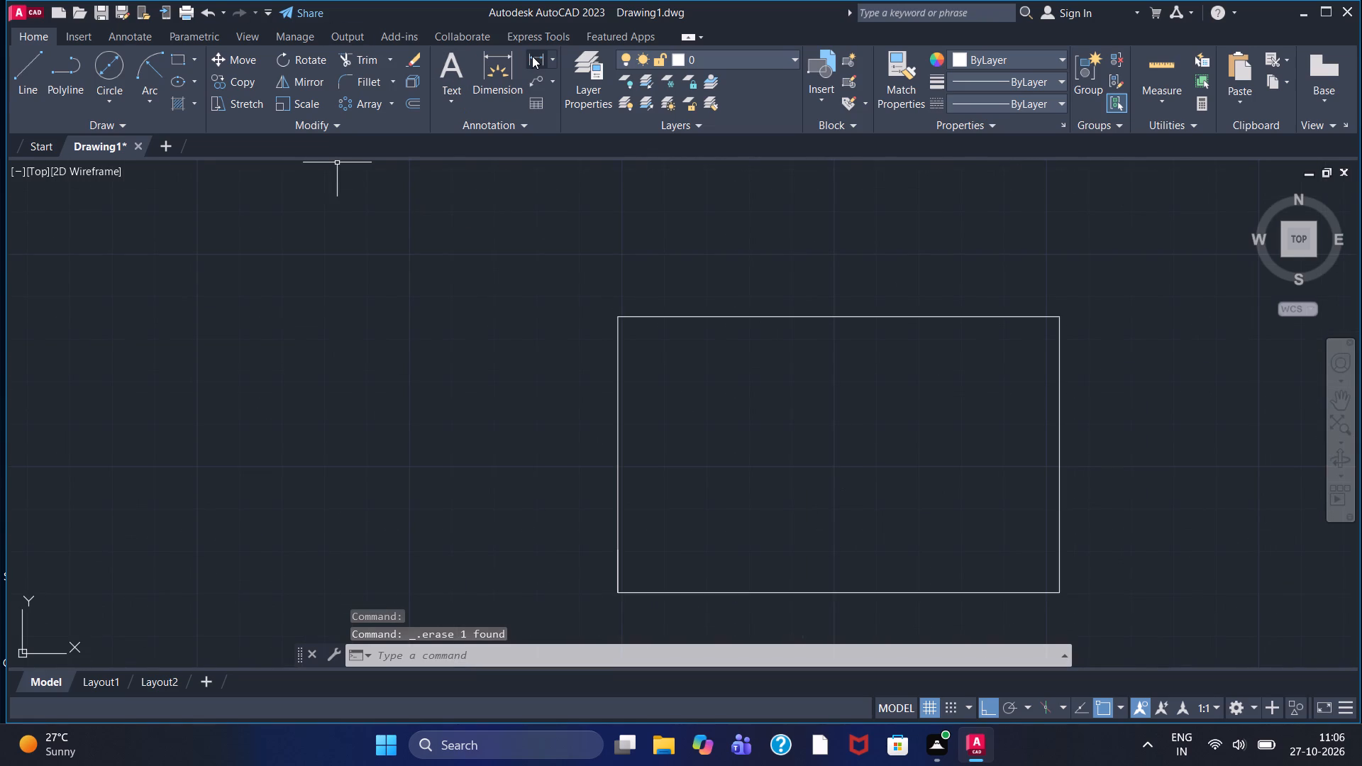
click(532, 56)
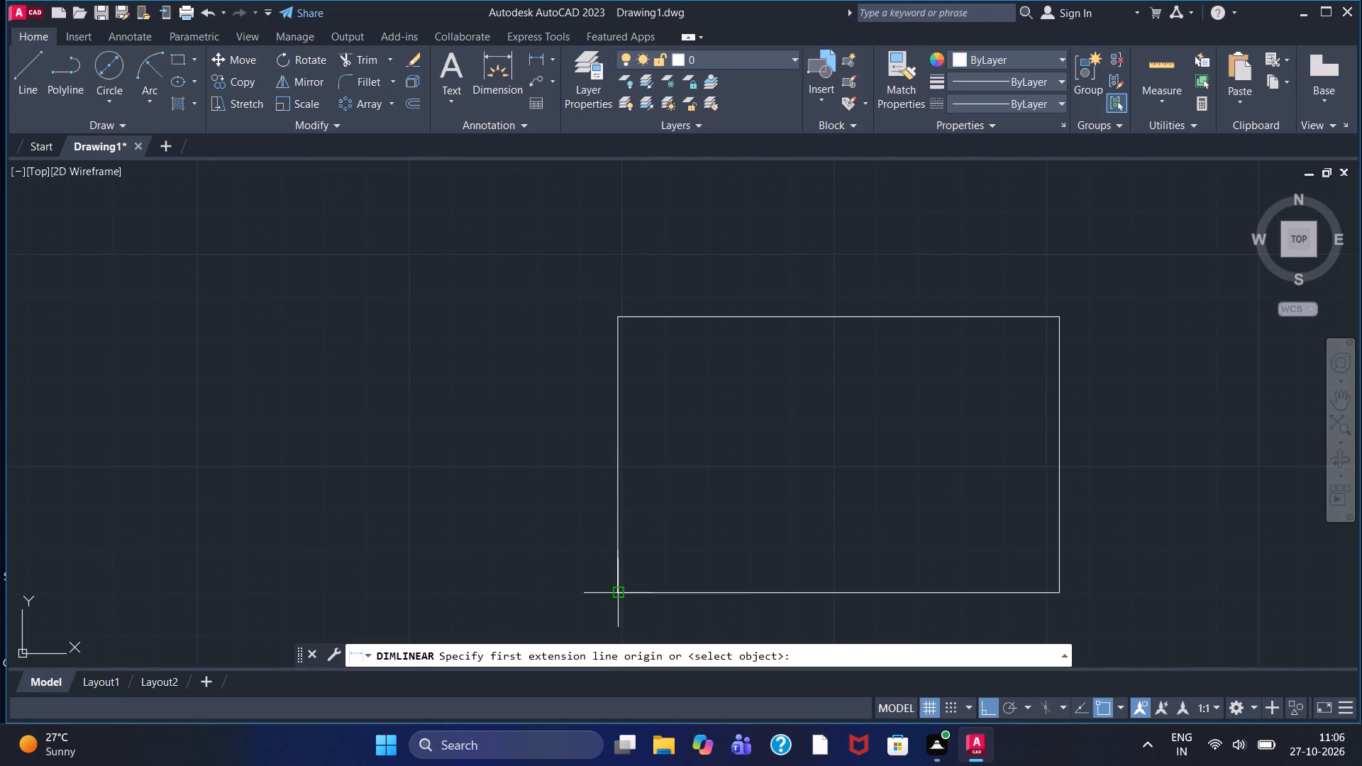
drag(614, 592, 614, 577)
click(618, 320)
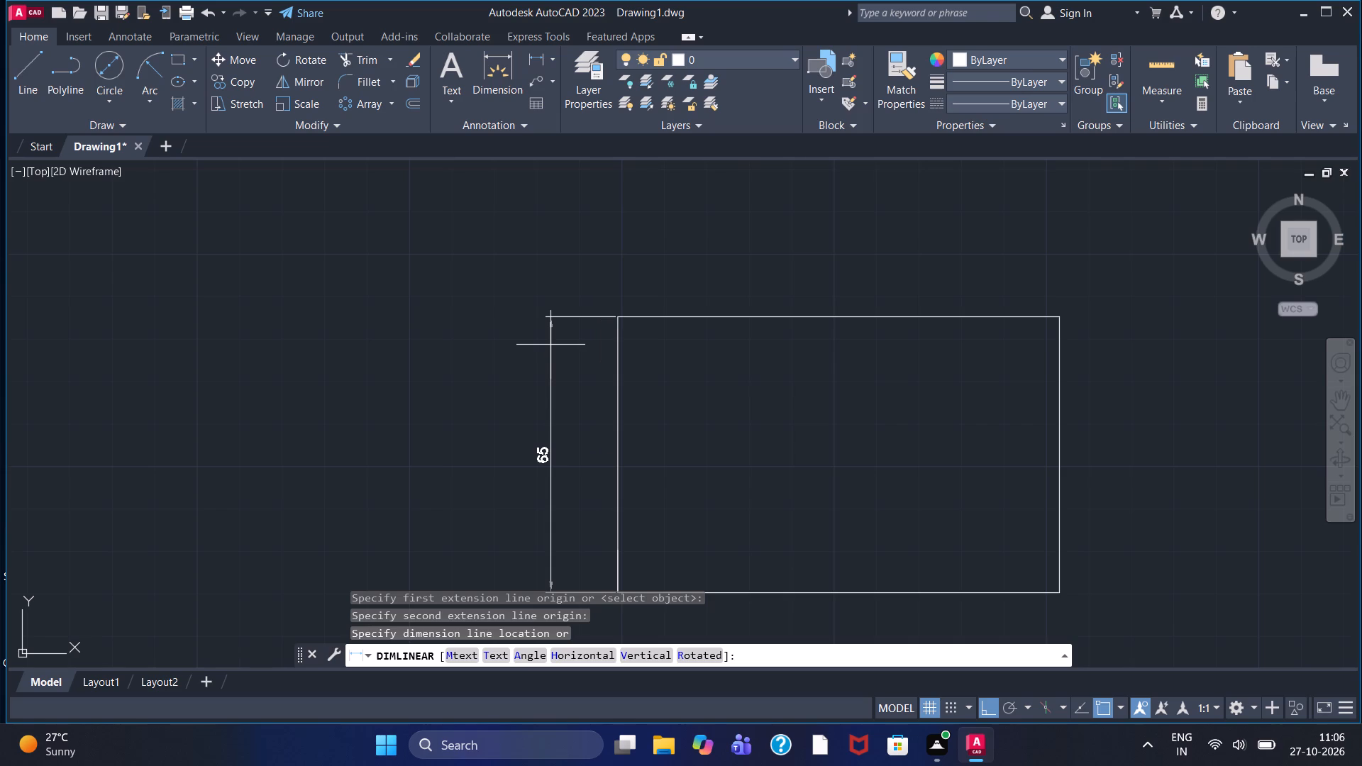
key(Escape)
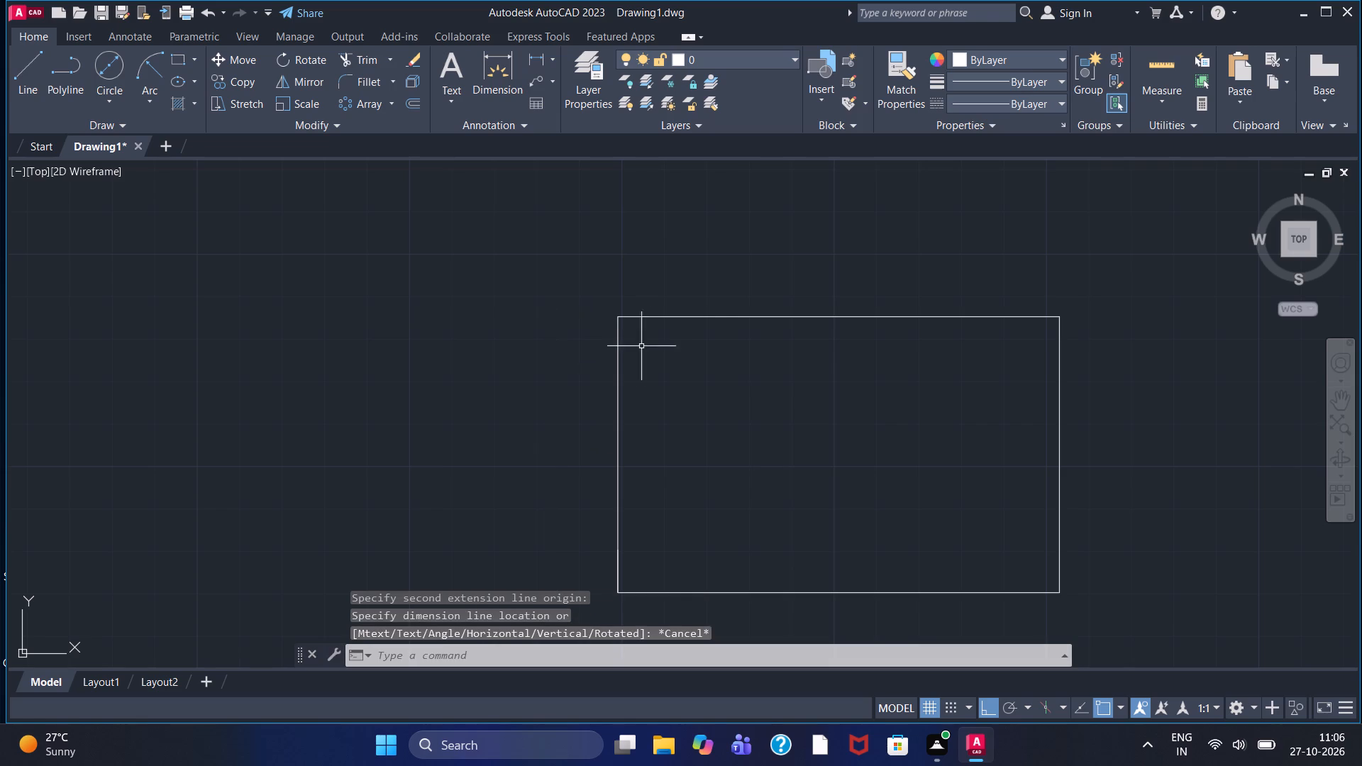
Erase the rectangle's top edge.
click(707, 316)
key(Delete)
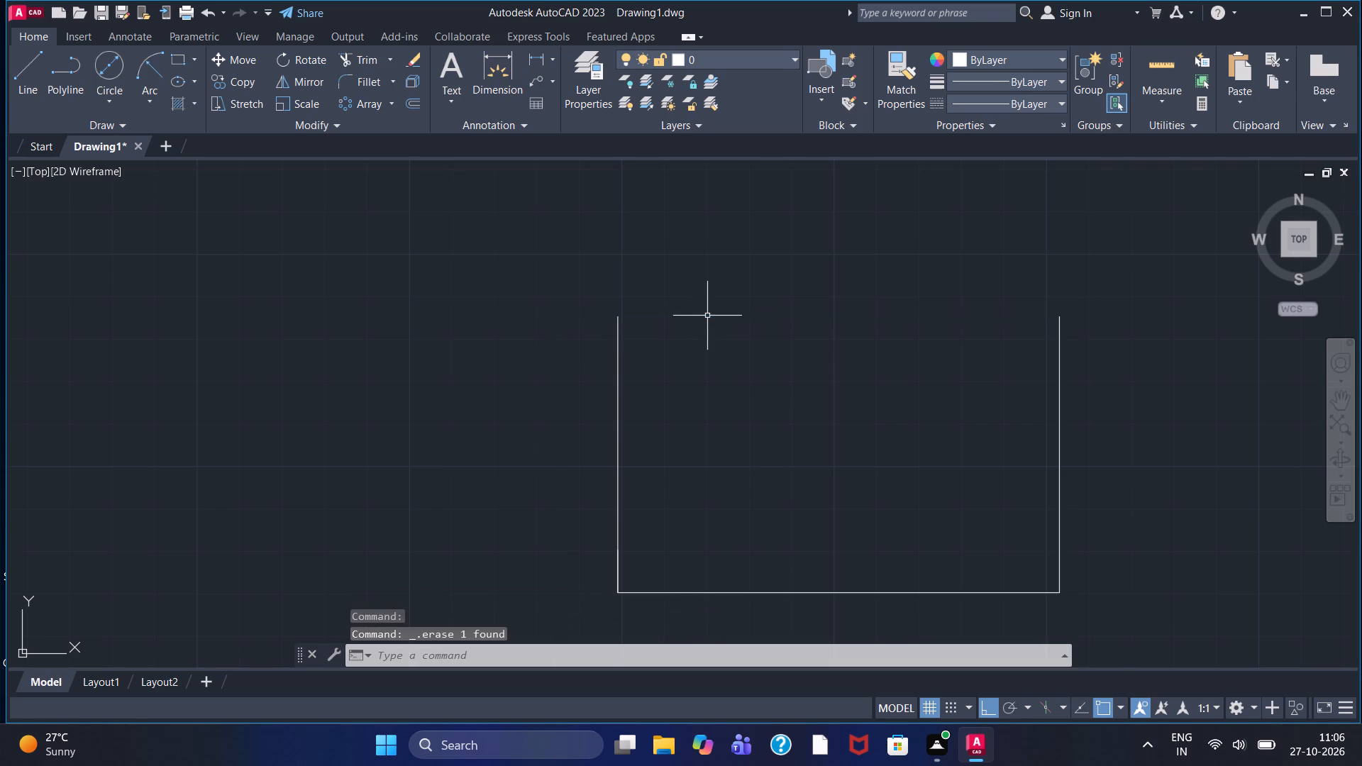
Draw lines from the right side's upper end 10 up, 104 across to the left, and down to the left side's upper end.
click(22, 77)
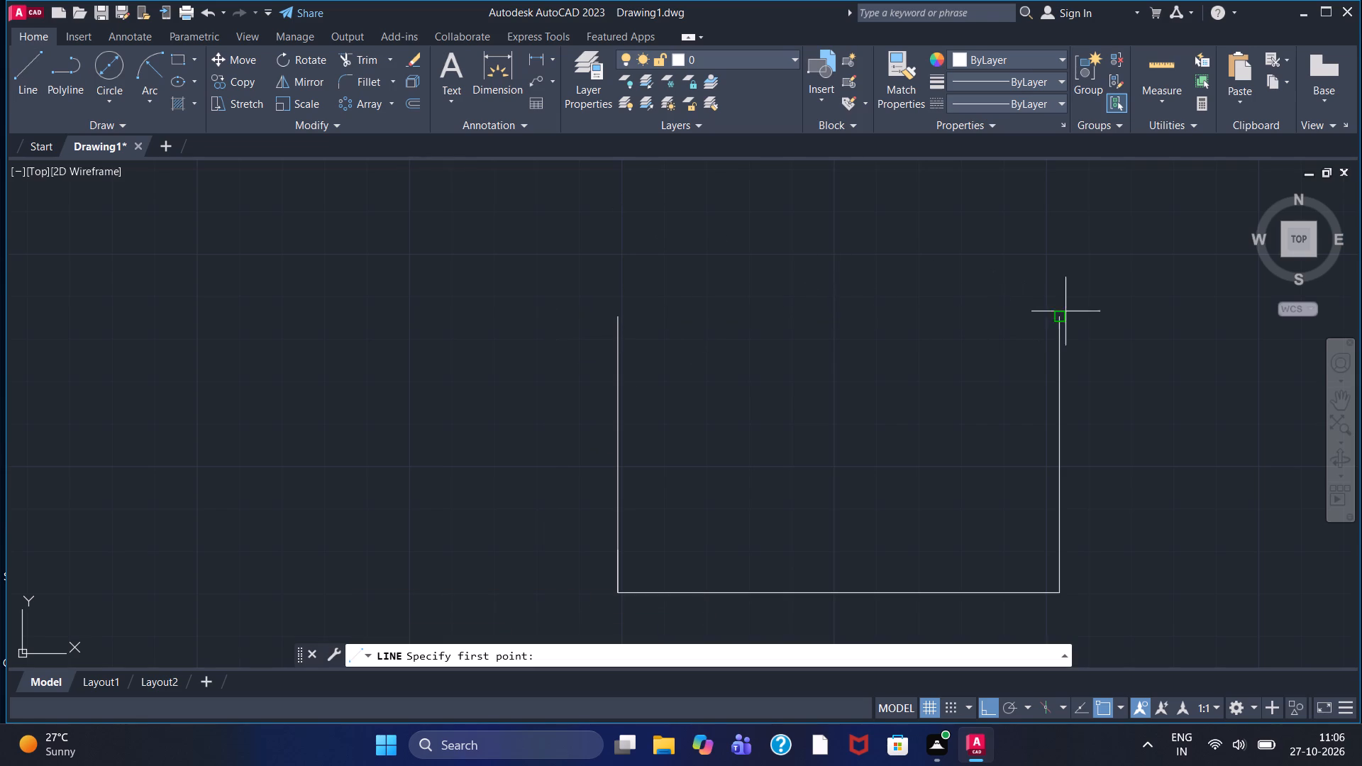
click(1059, 318)
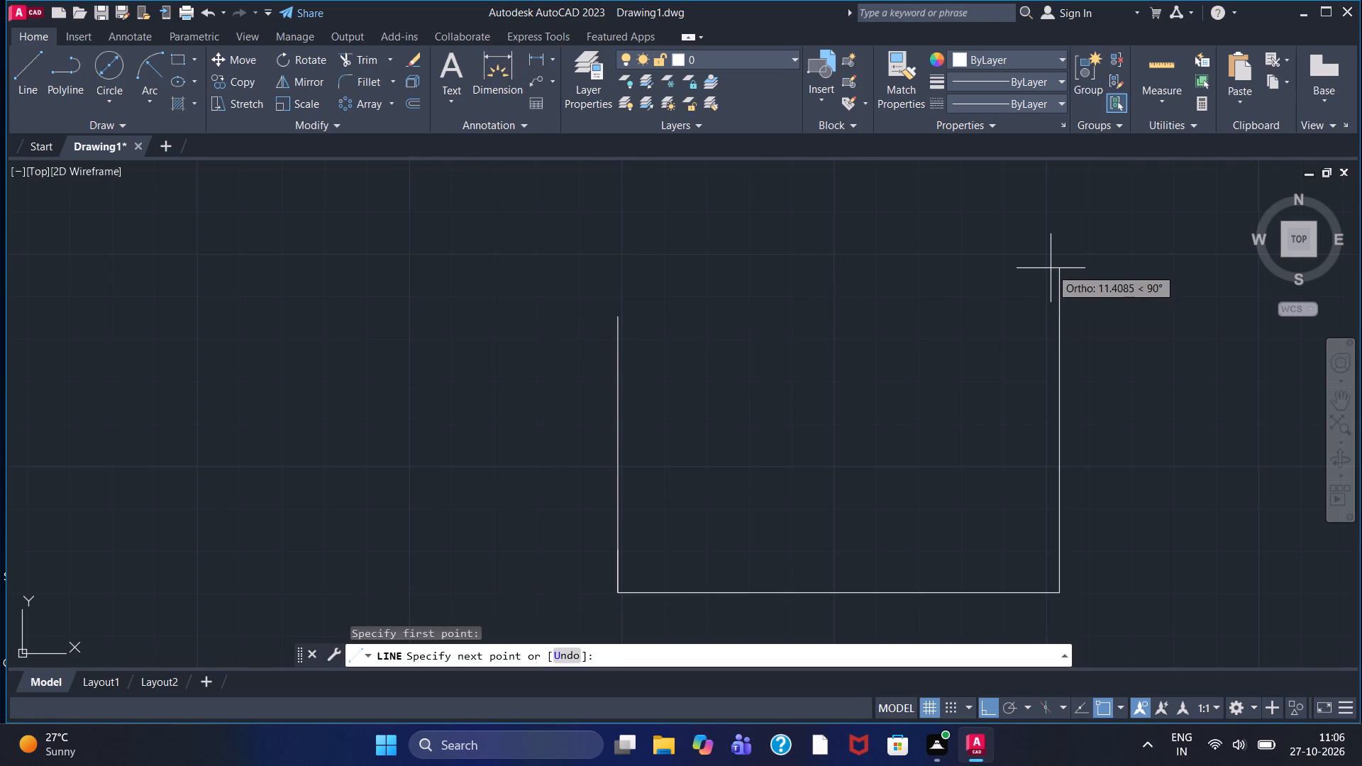
key(1)
key(0)
key(Return)
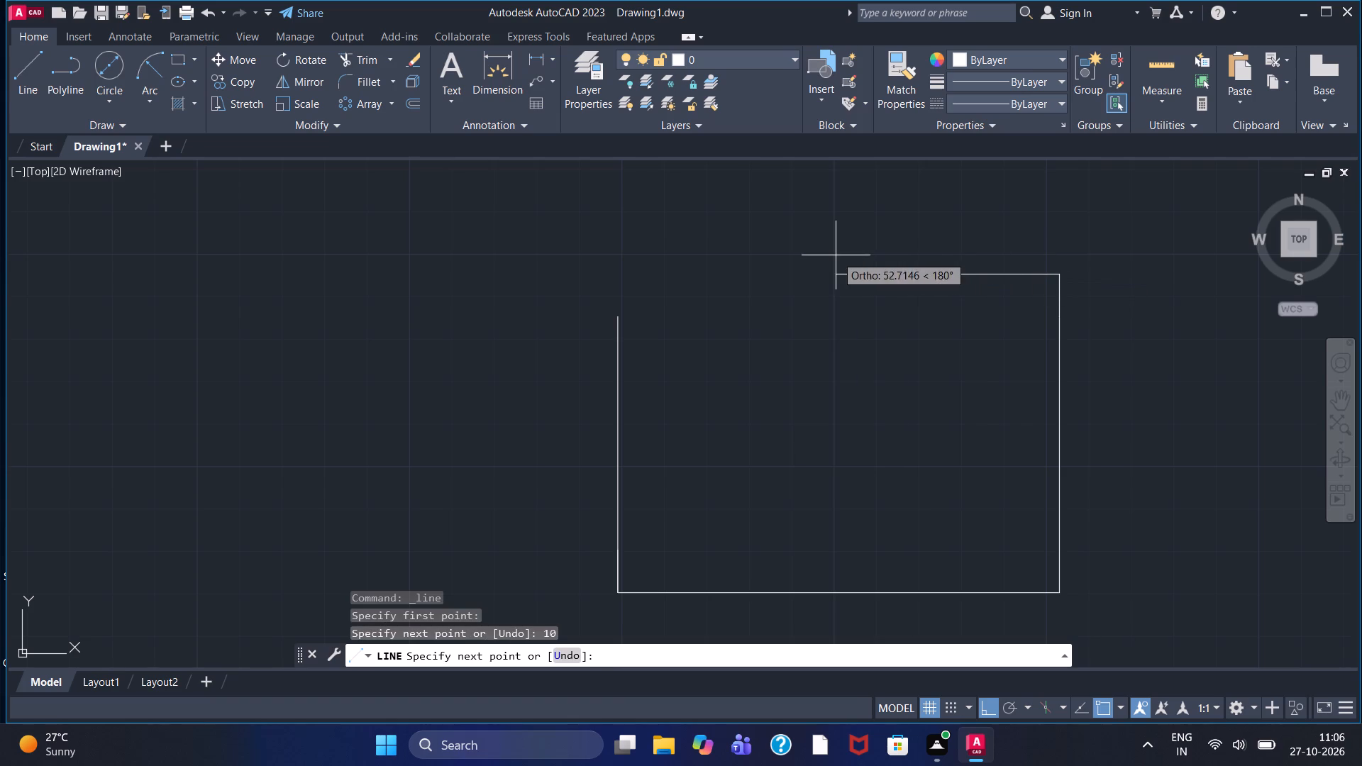
text(104)
key(Return)
click(621, 321)
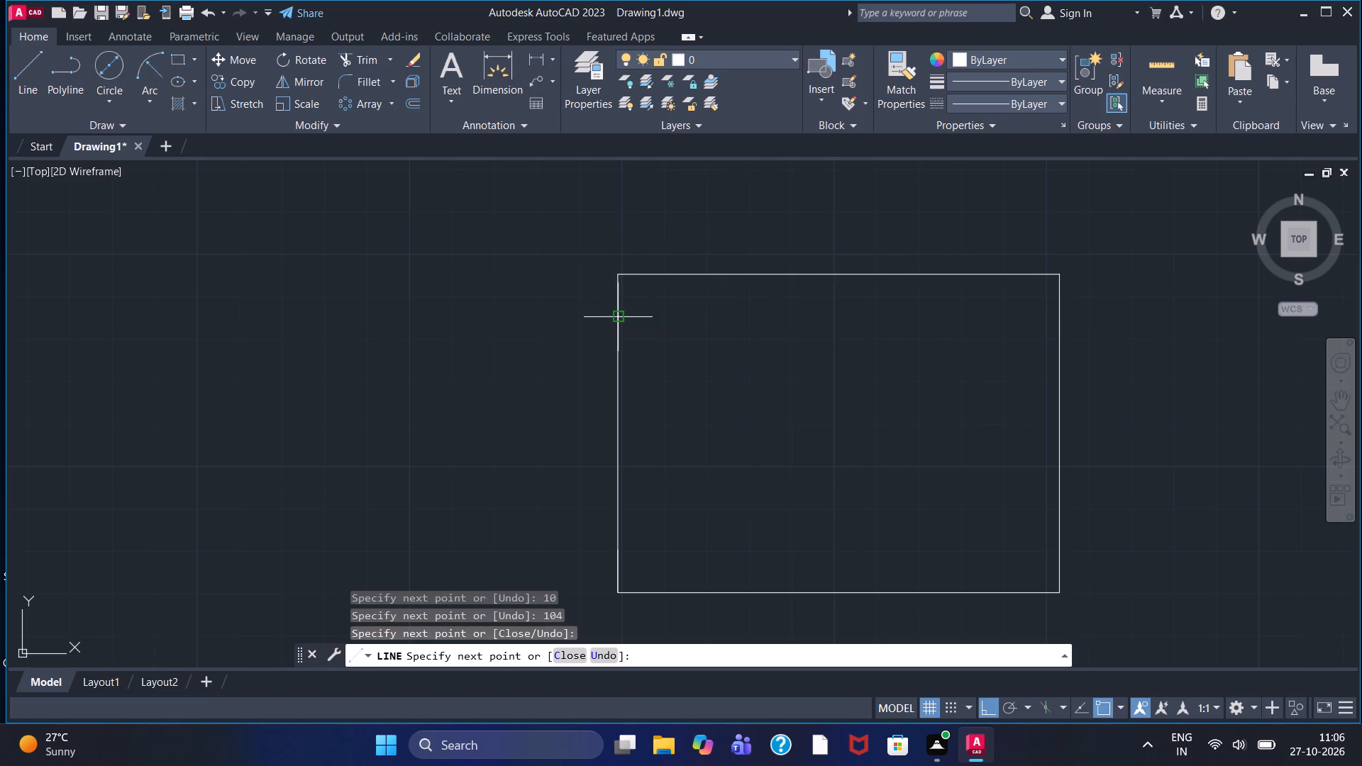
key(Escape)
Erase the short vertical line, 10 long, overlapping the left side at the rectangle's lower-left corner.
click(616, 565)
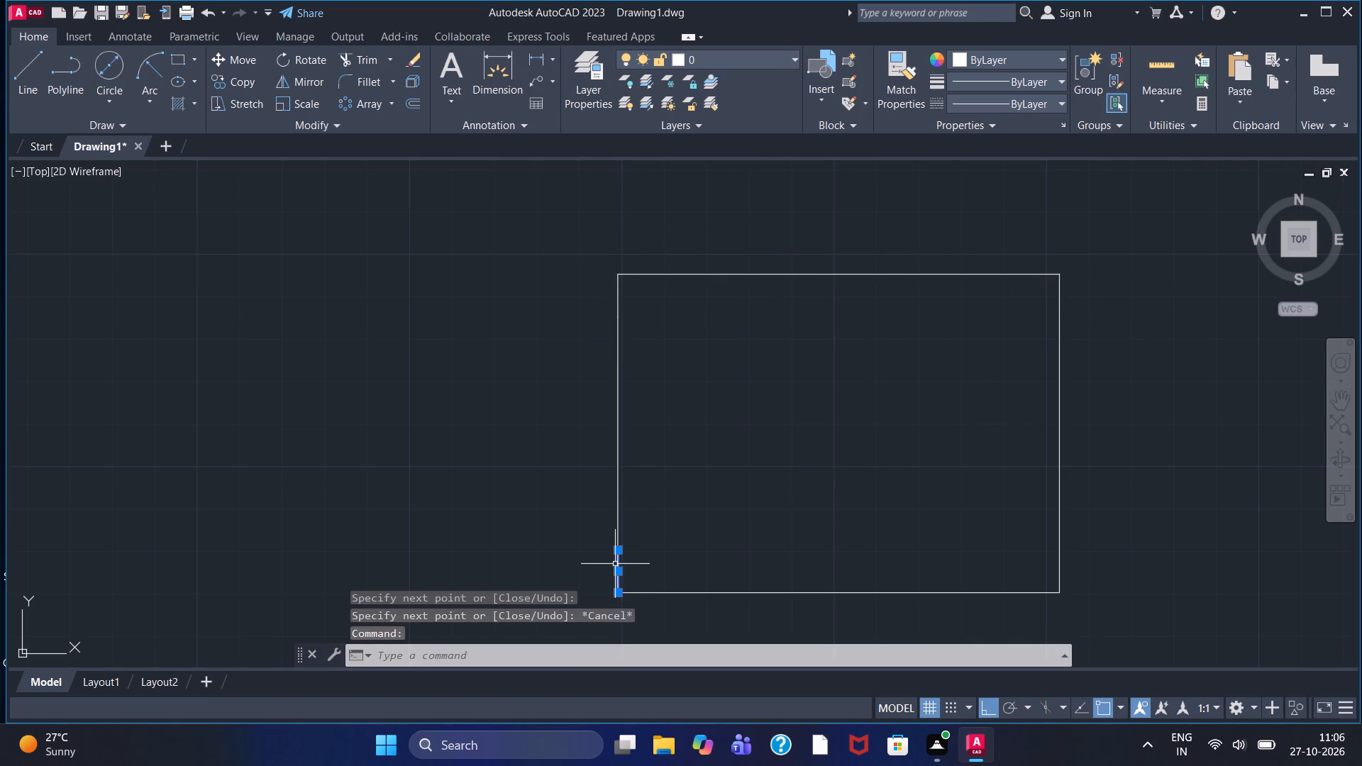
key(Delete)
Draw a line 20 up from the rectangle's lower-left corner, continuing horizontally slightly past the right side.
click(37, 72)
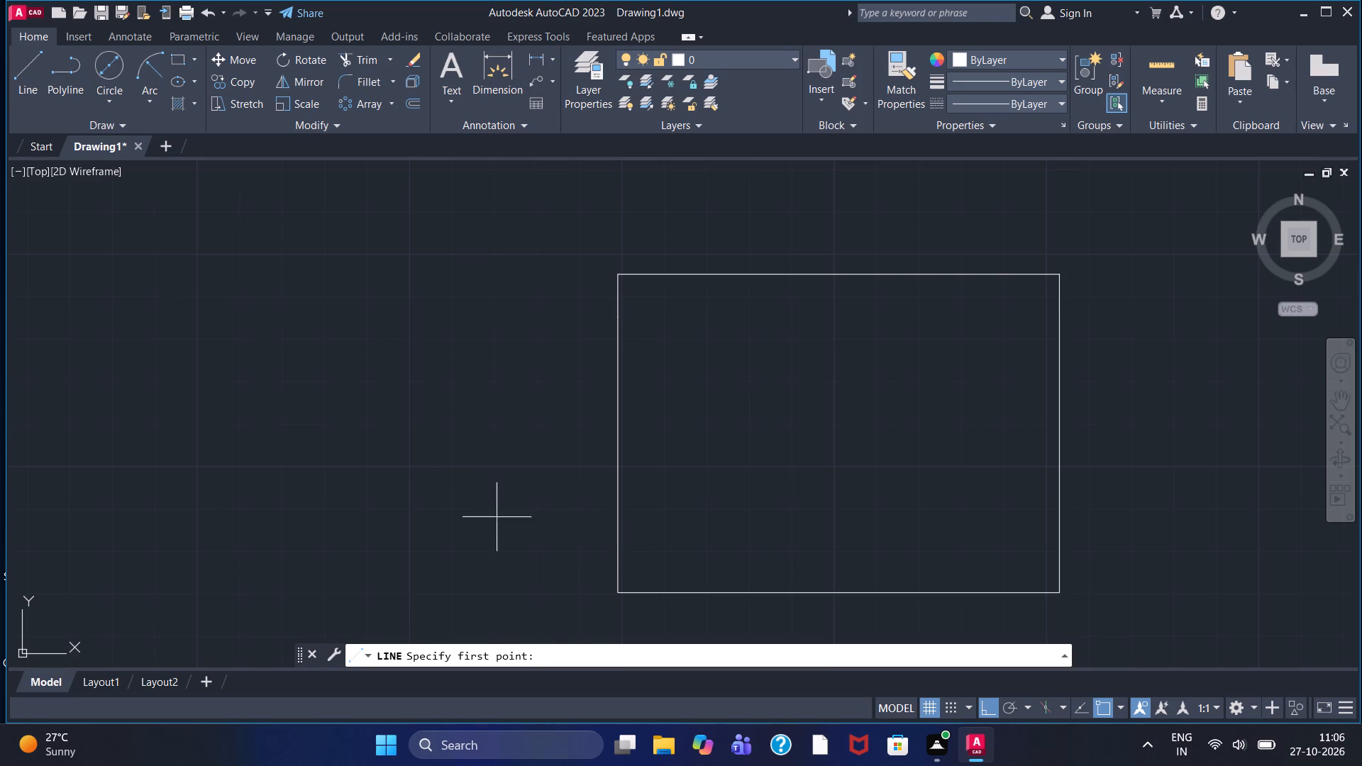
click(619, 594)
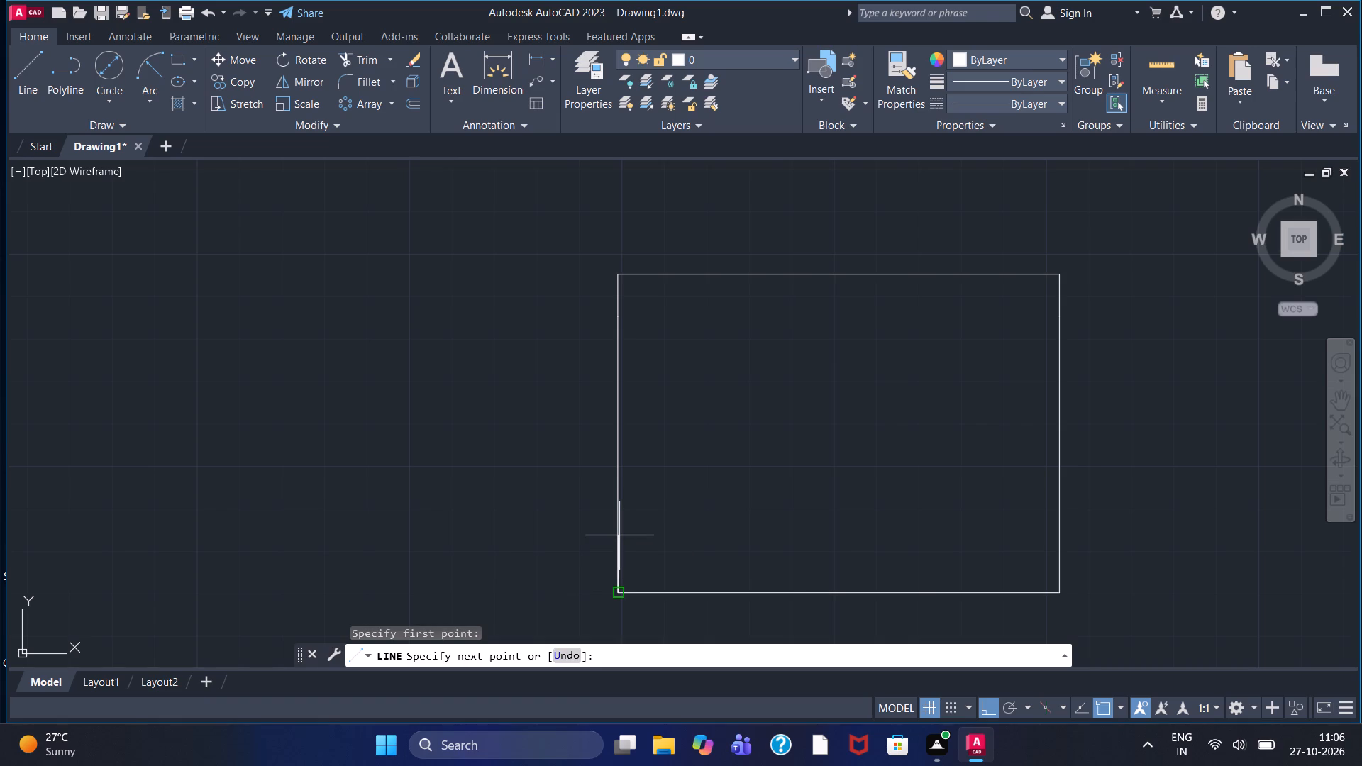
text(20)
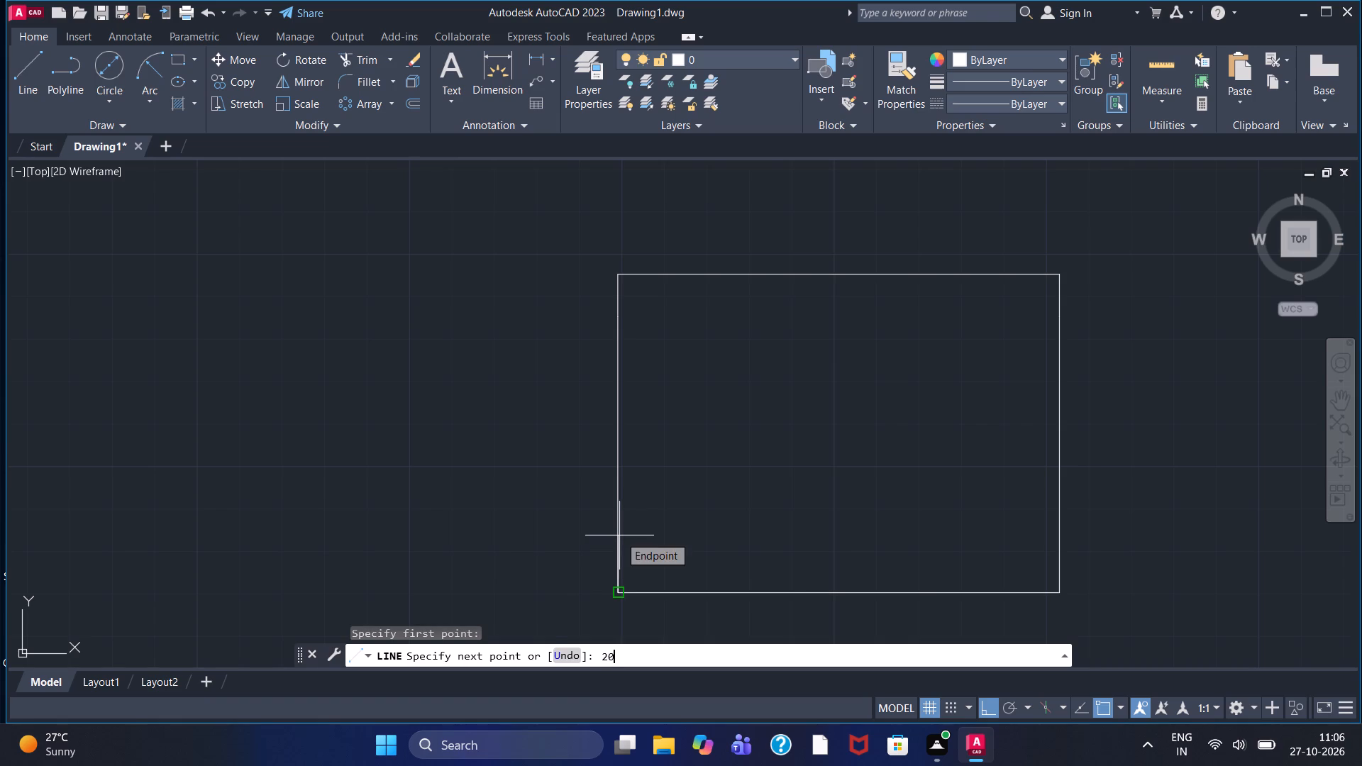
key(Return)
click(1110, 512)
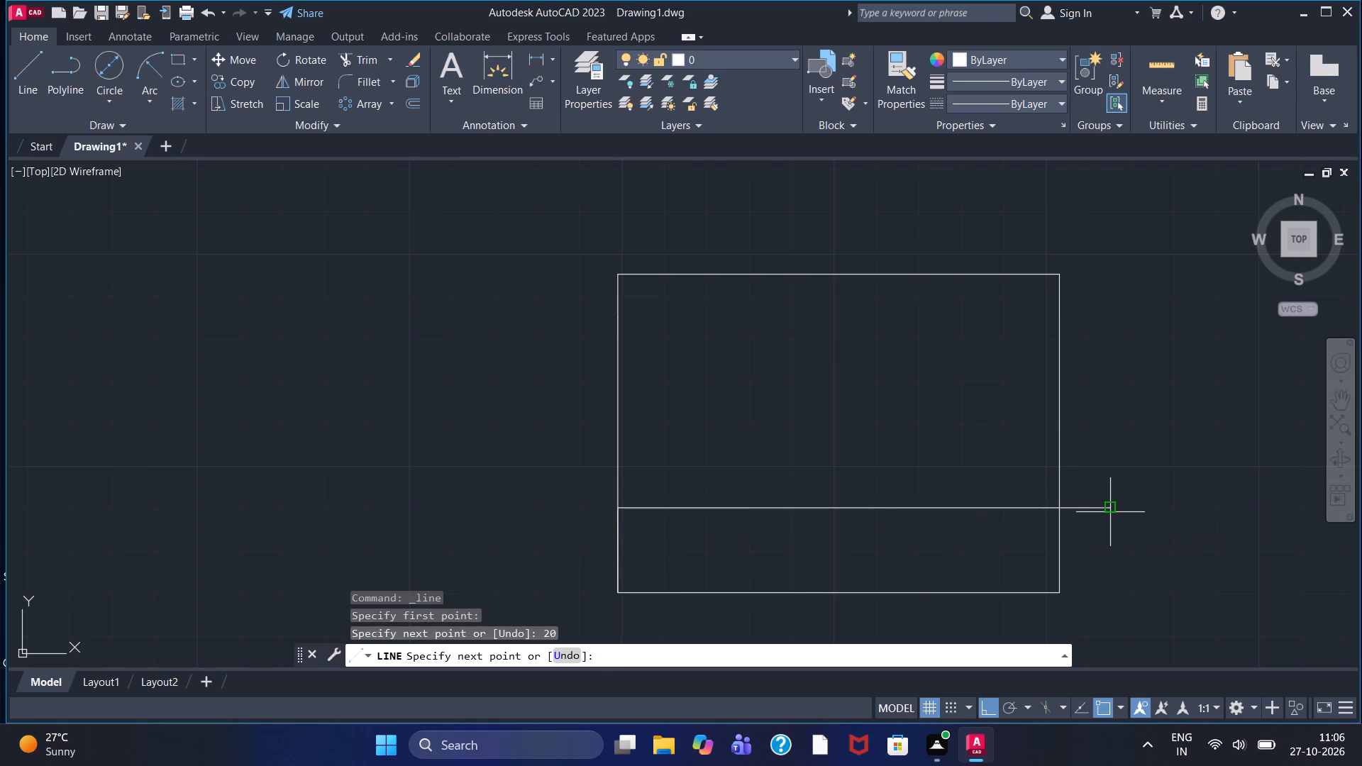
key(Escape)
Trim the part of the horizontal line that extends beyond the rectangle's right side.
click(360, 57)
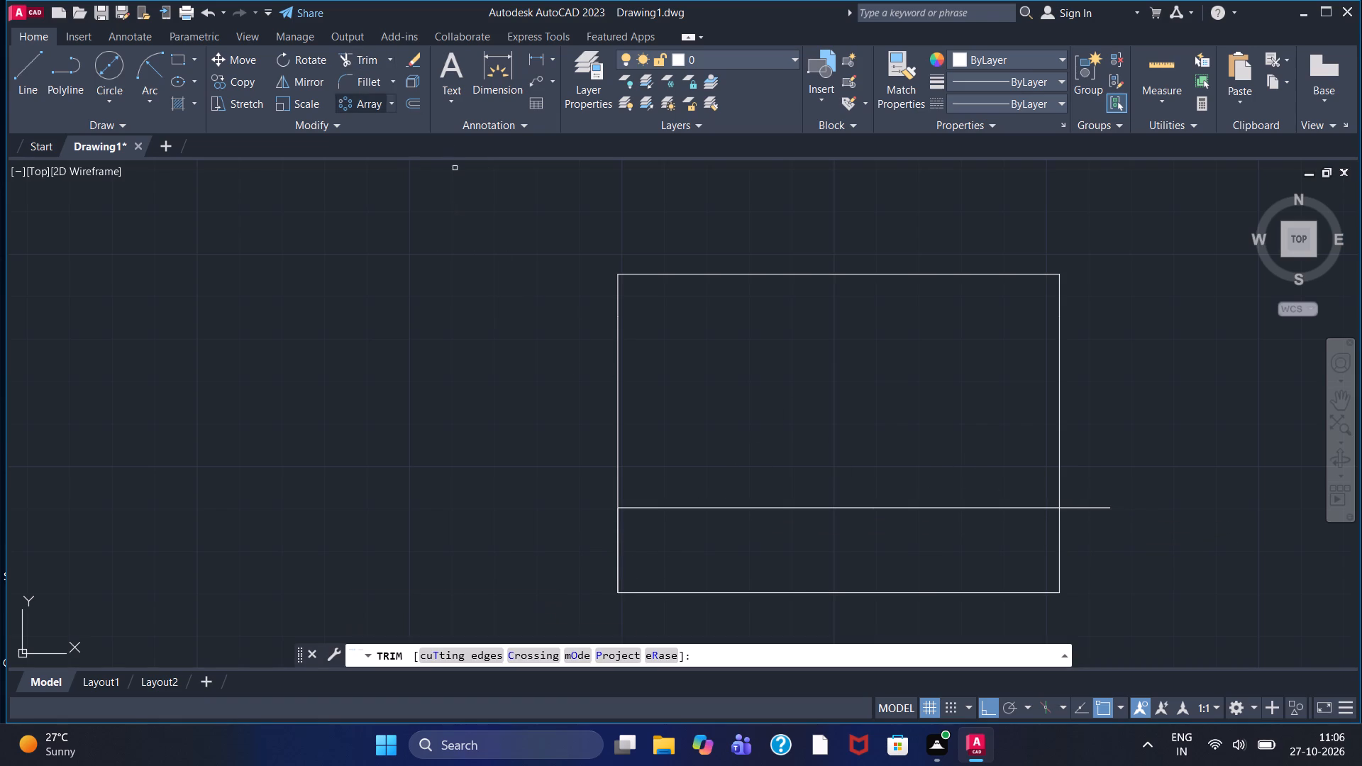
click(1087, 508)
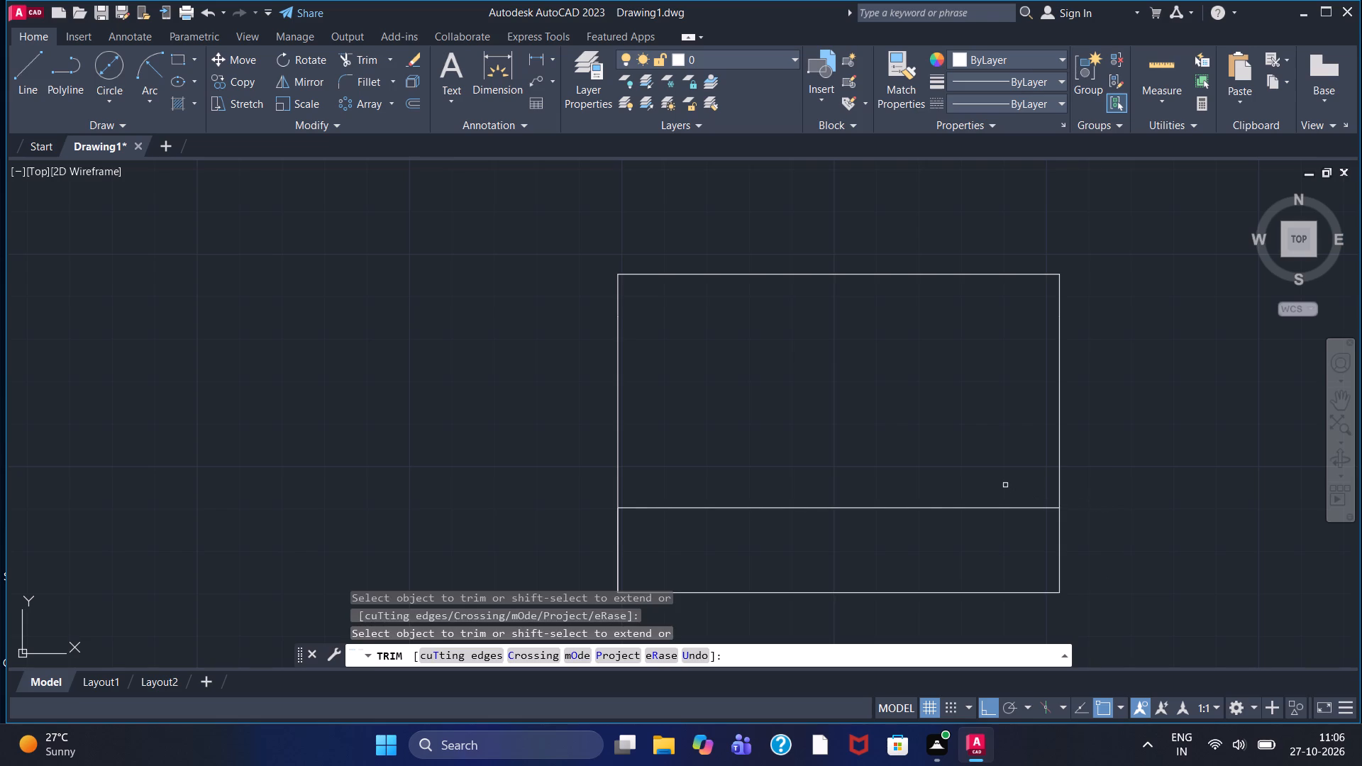
Offset the inner horizontal line a short distance downward, using the Through option to place the copy.
middle_drag(916, 460, 911, 454)
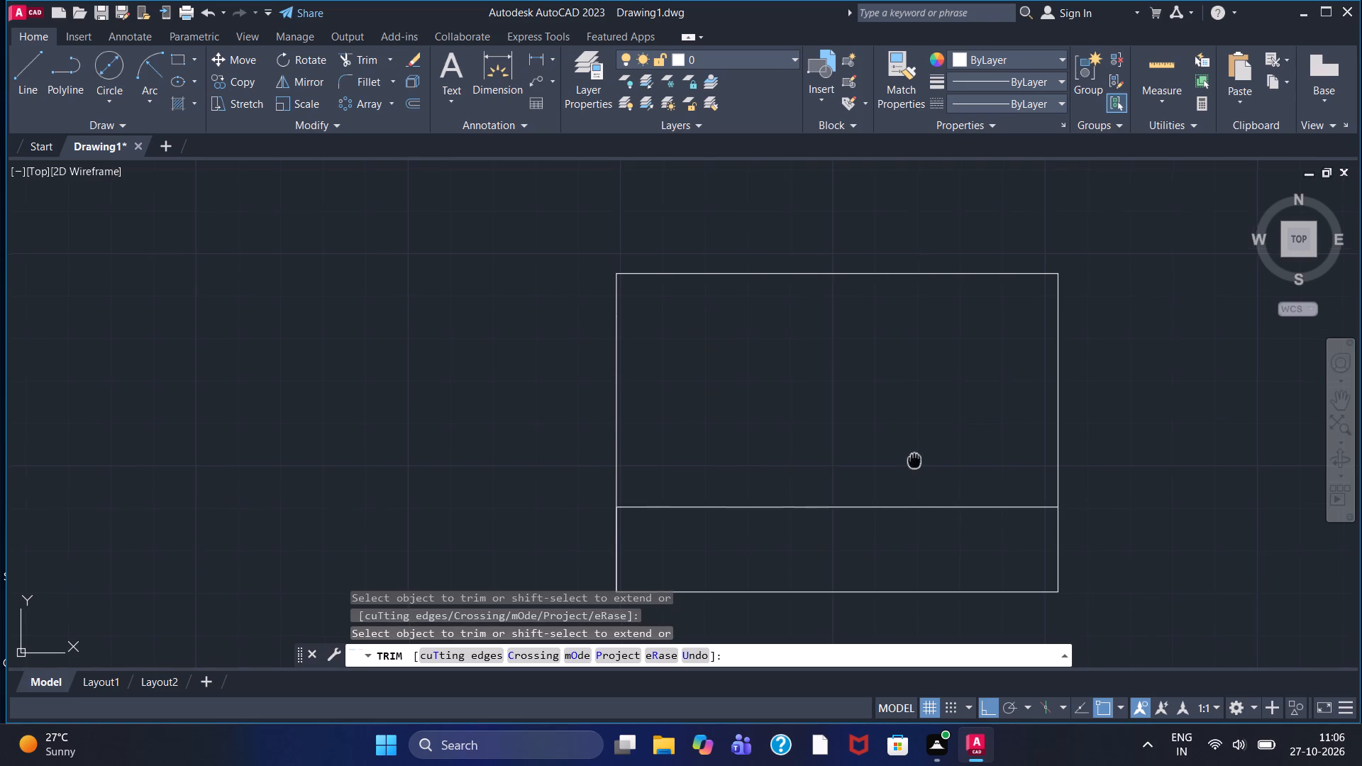
middle_drag(911, 454, 886, 390)
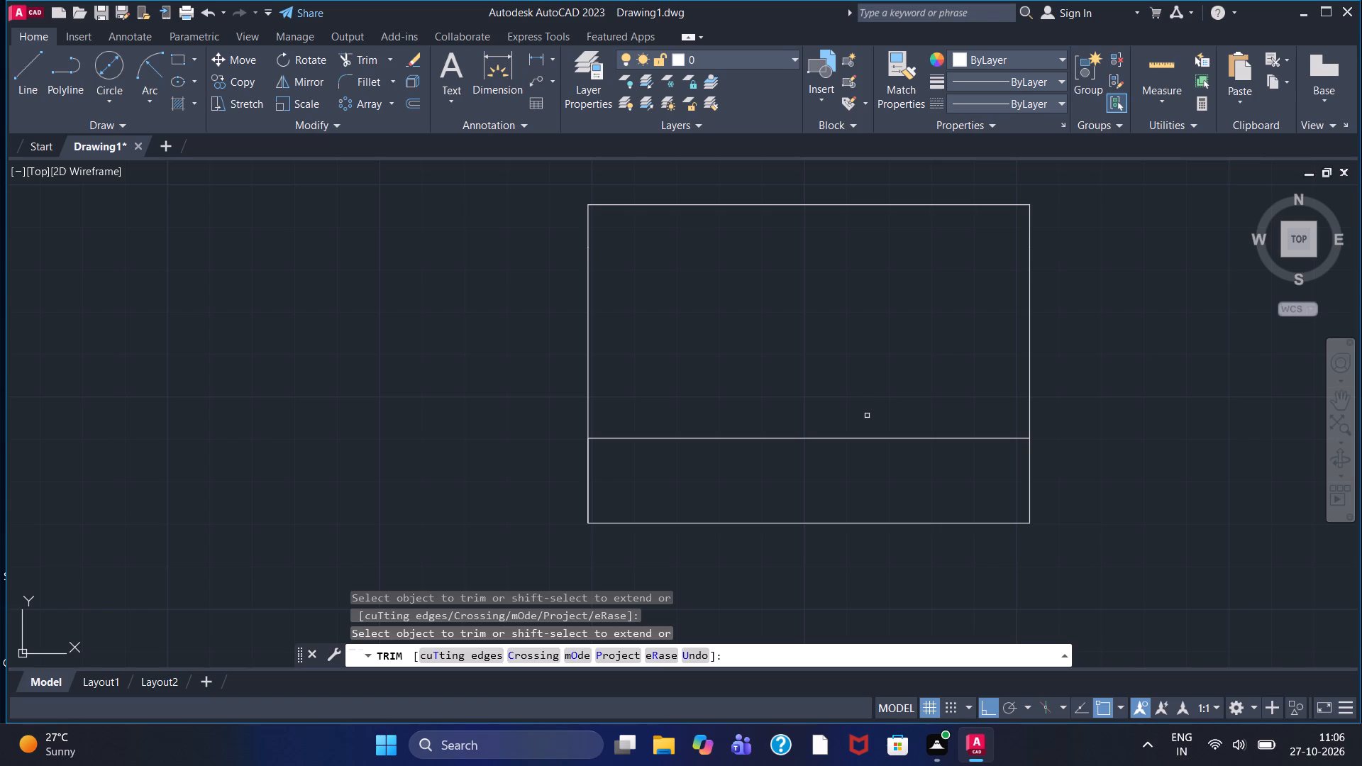
click(413, 100)
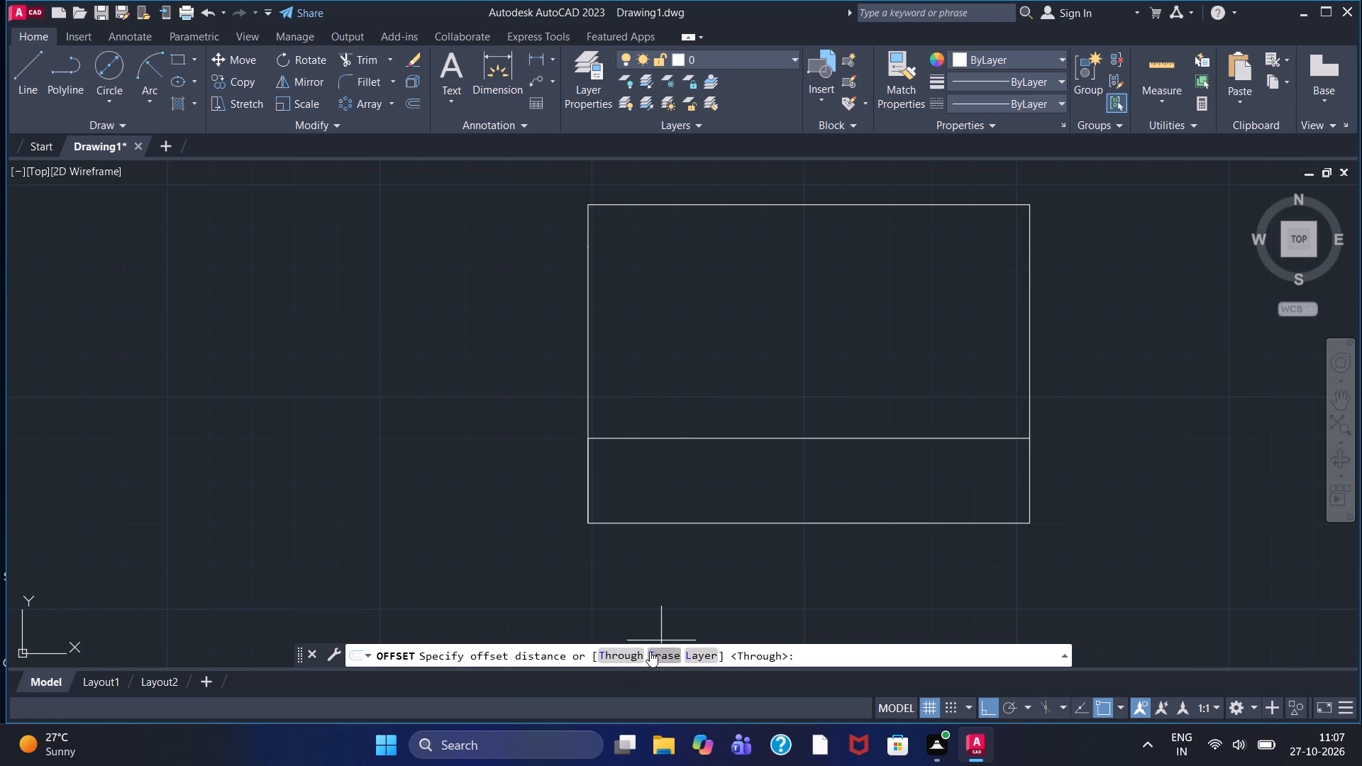
click(624, 650)
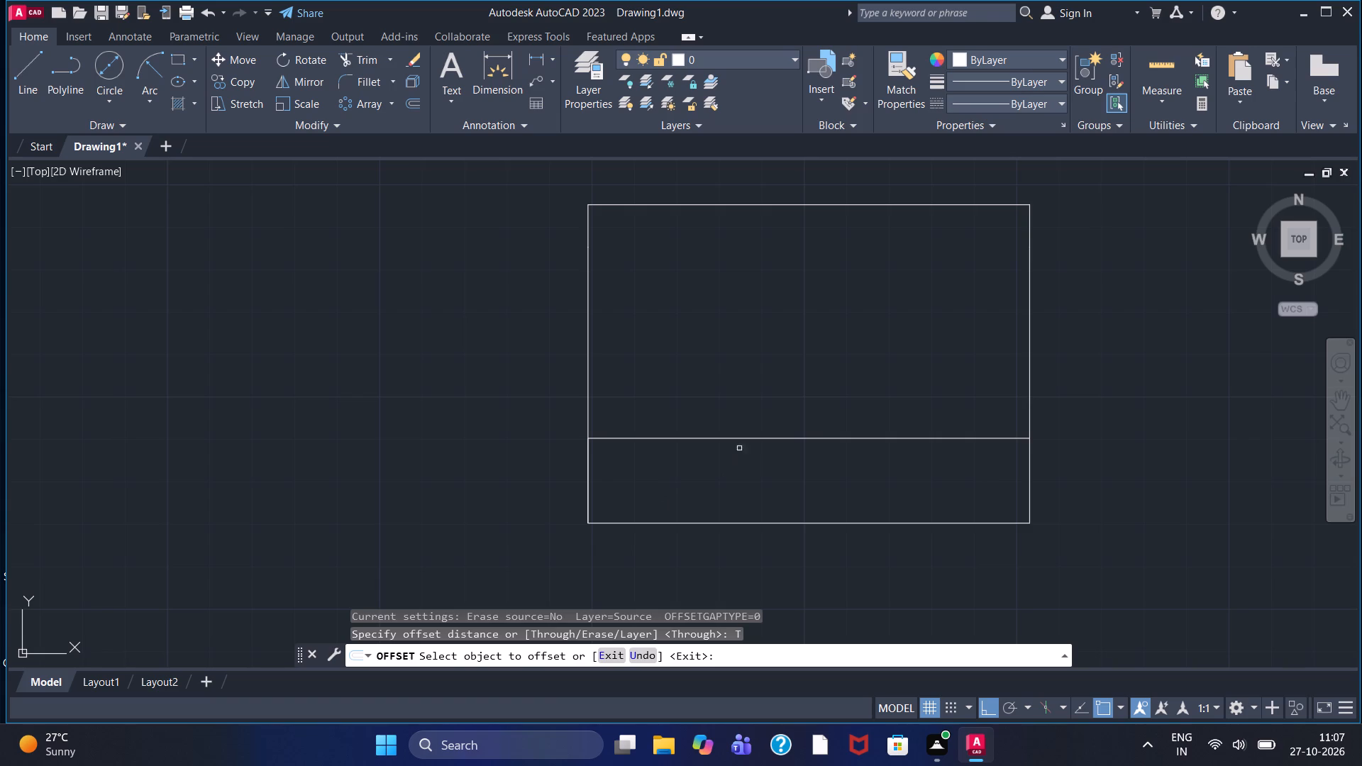
click(766, 438)
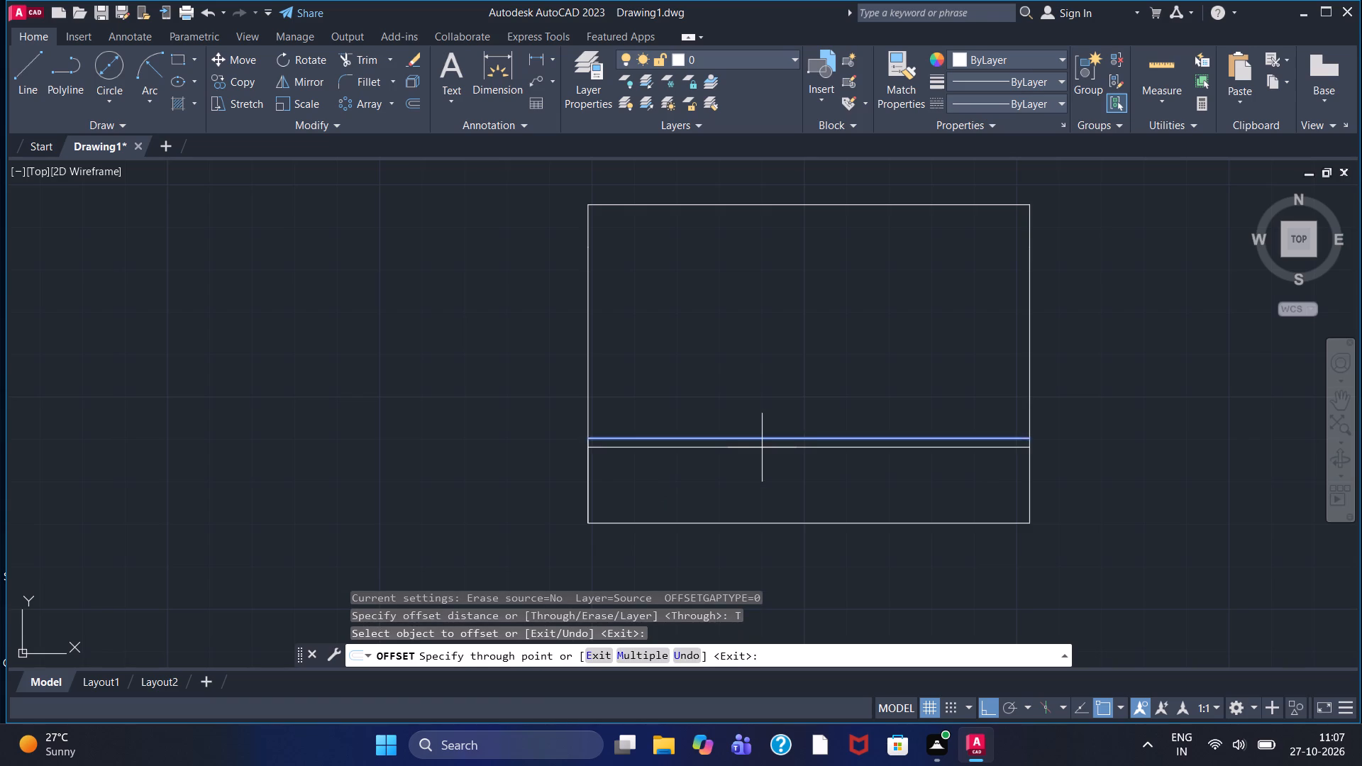
scroll(762, 448, up, 2)
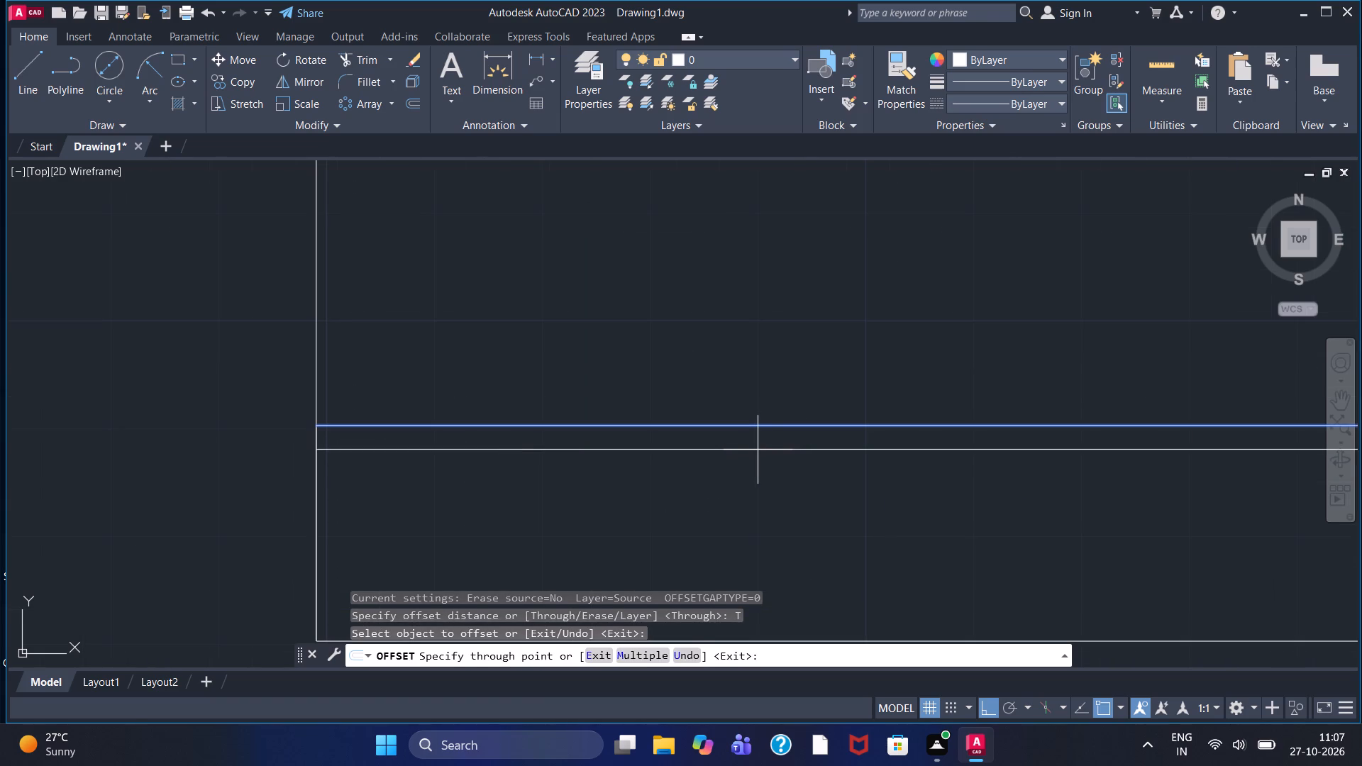
click(758, 450)
Fillet the left ends of both inner horizontal lines down into the left side with radius 5.
click(355, 82)
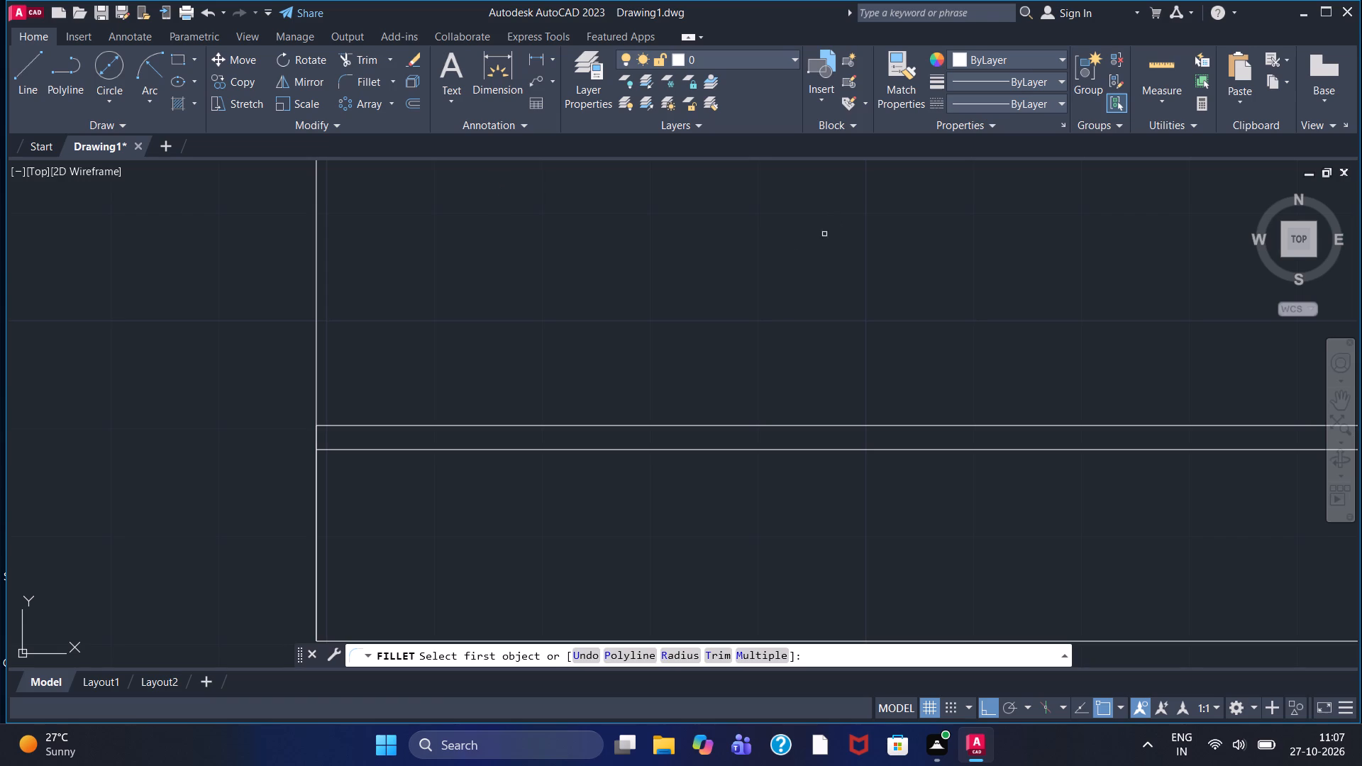
click(687, 658)
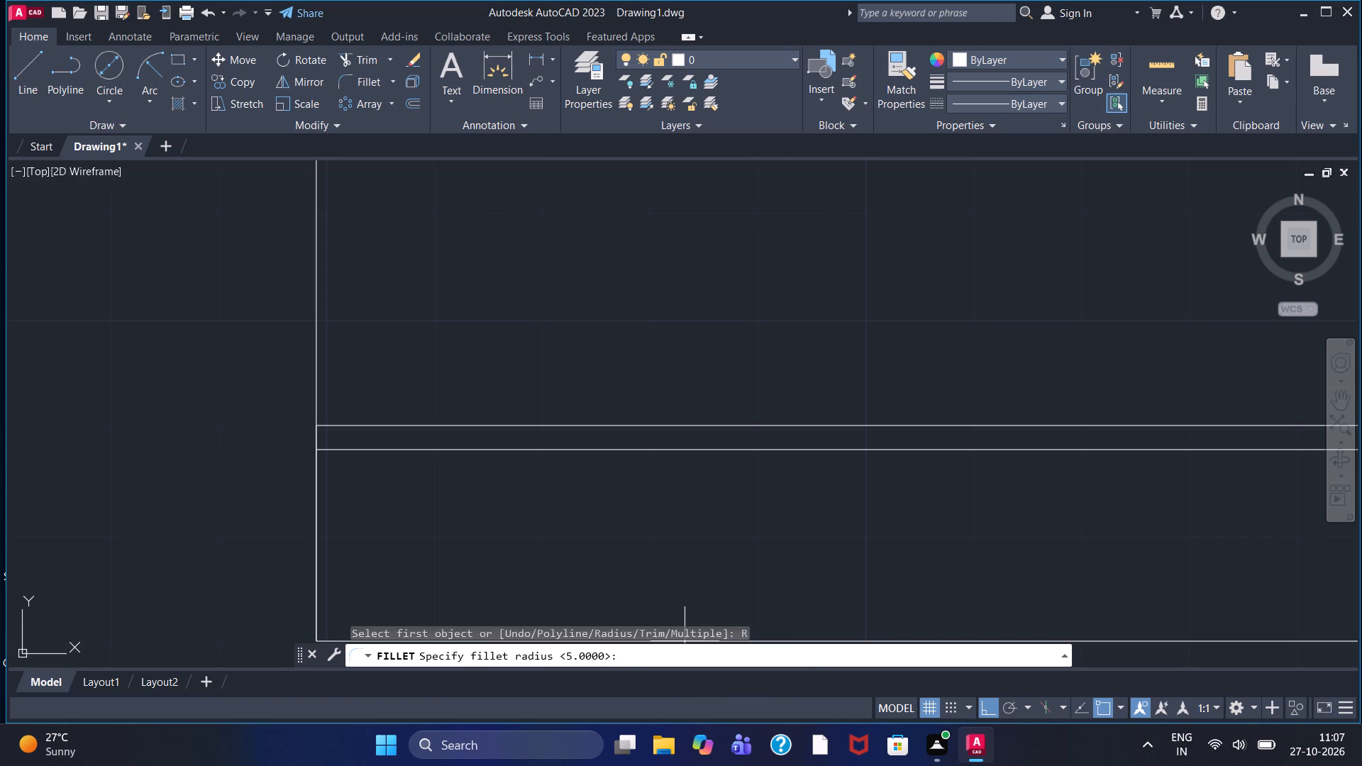
key(5)
key(Return)
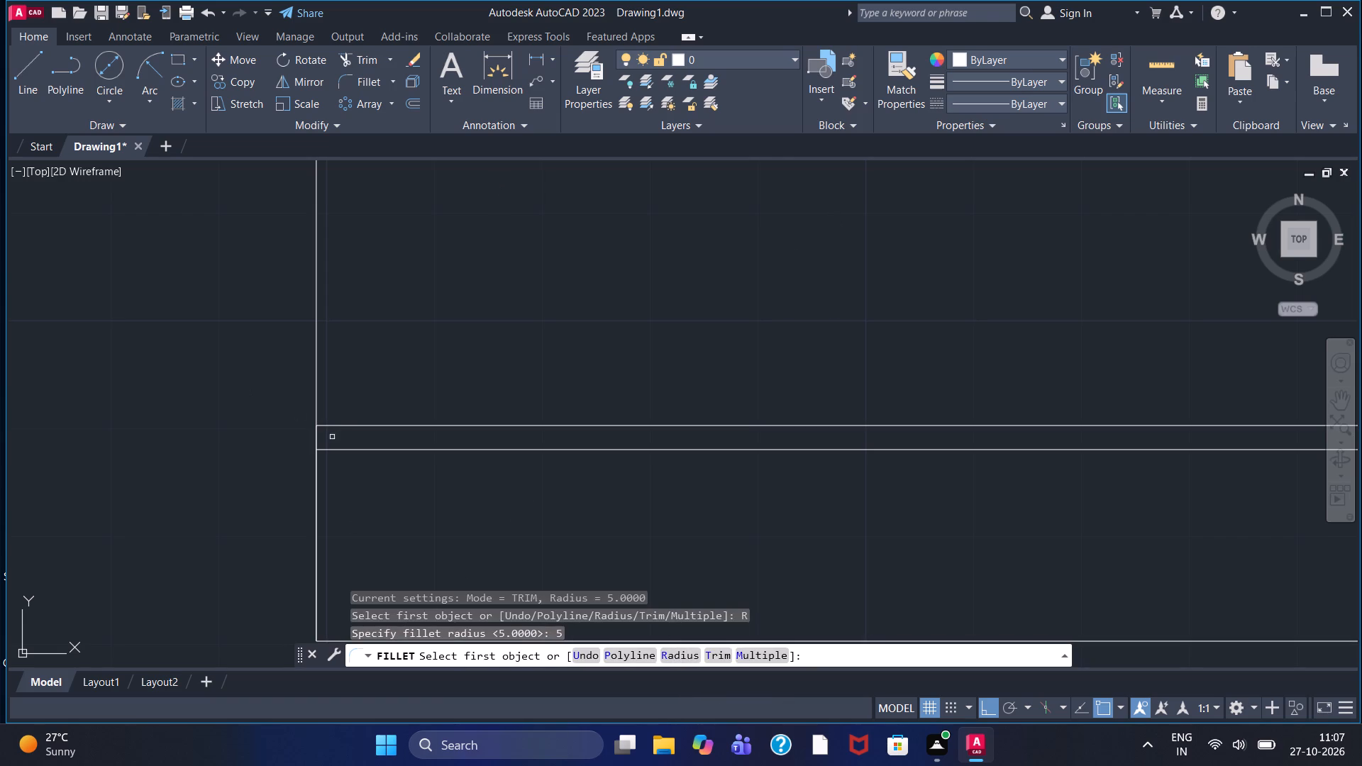
click(343, 426)
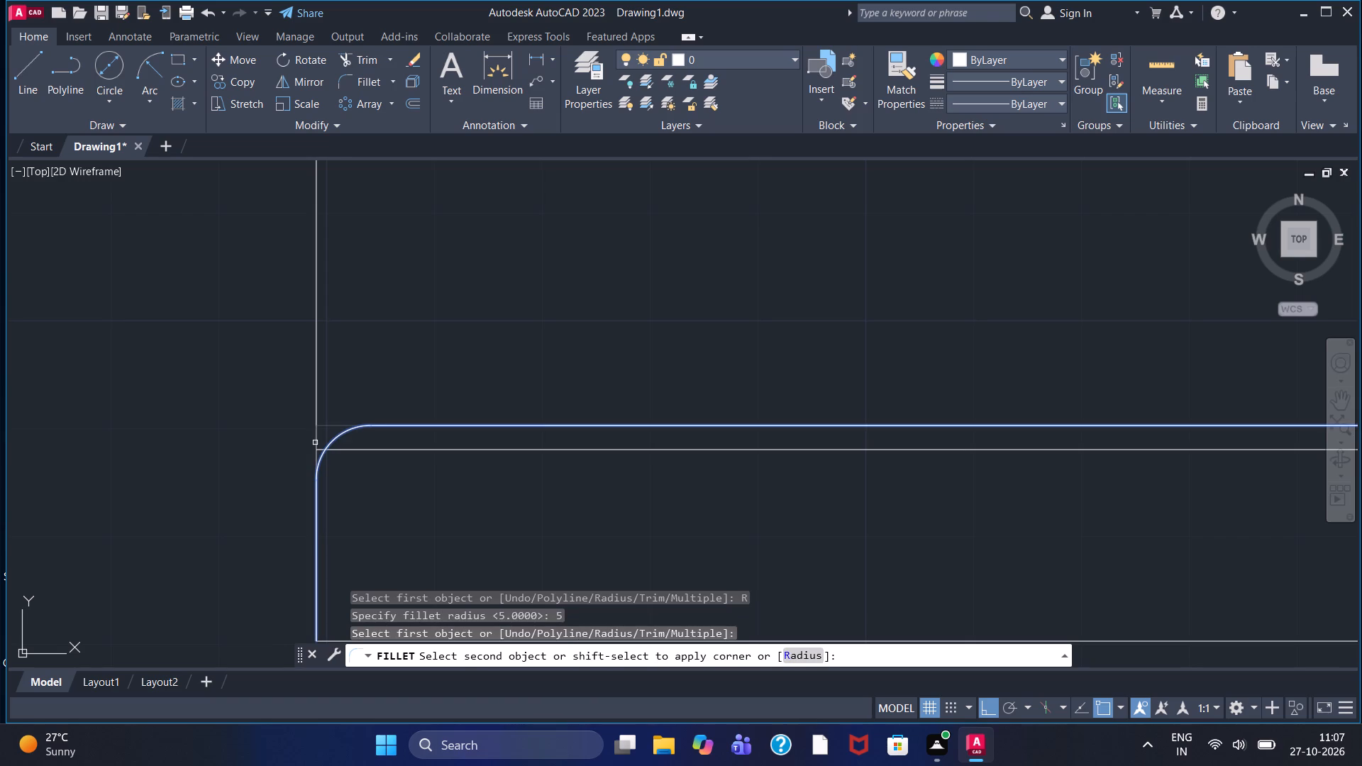
click(315, 443)
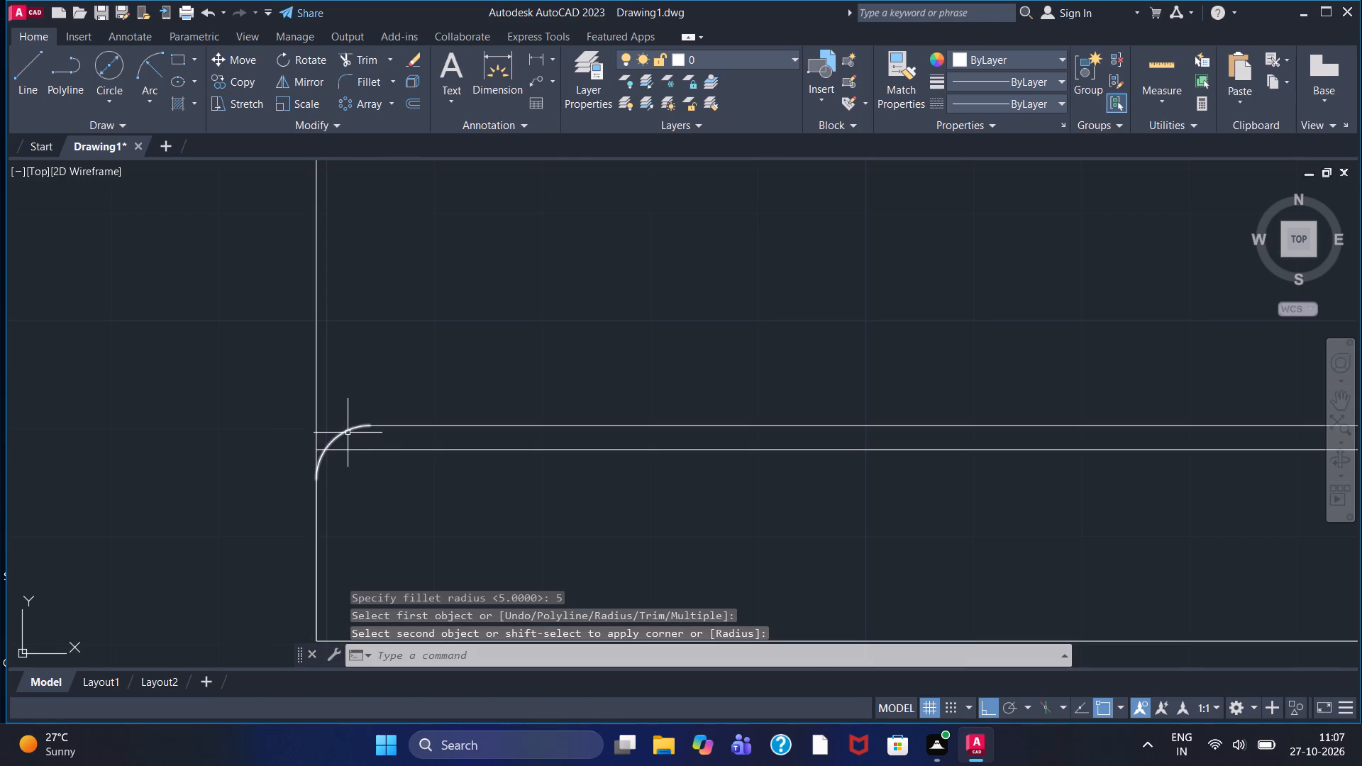
right_click(347, 433)
click(411, 96)
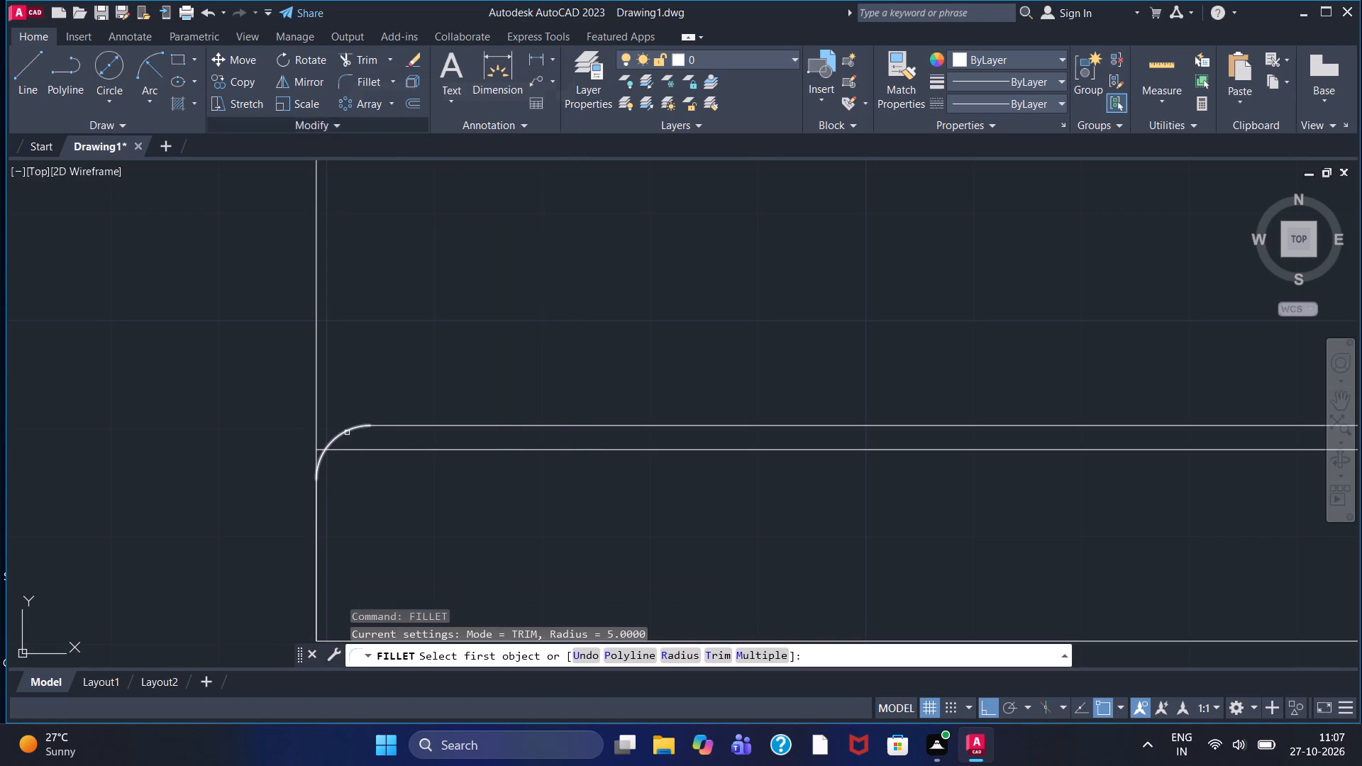
click(355, 450)
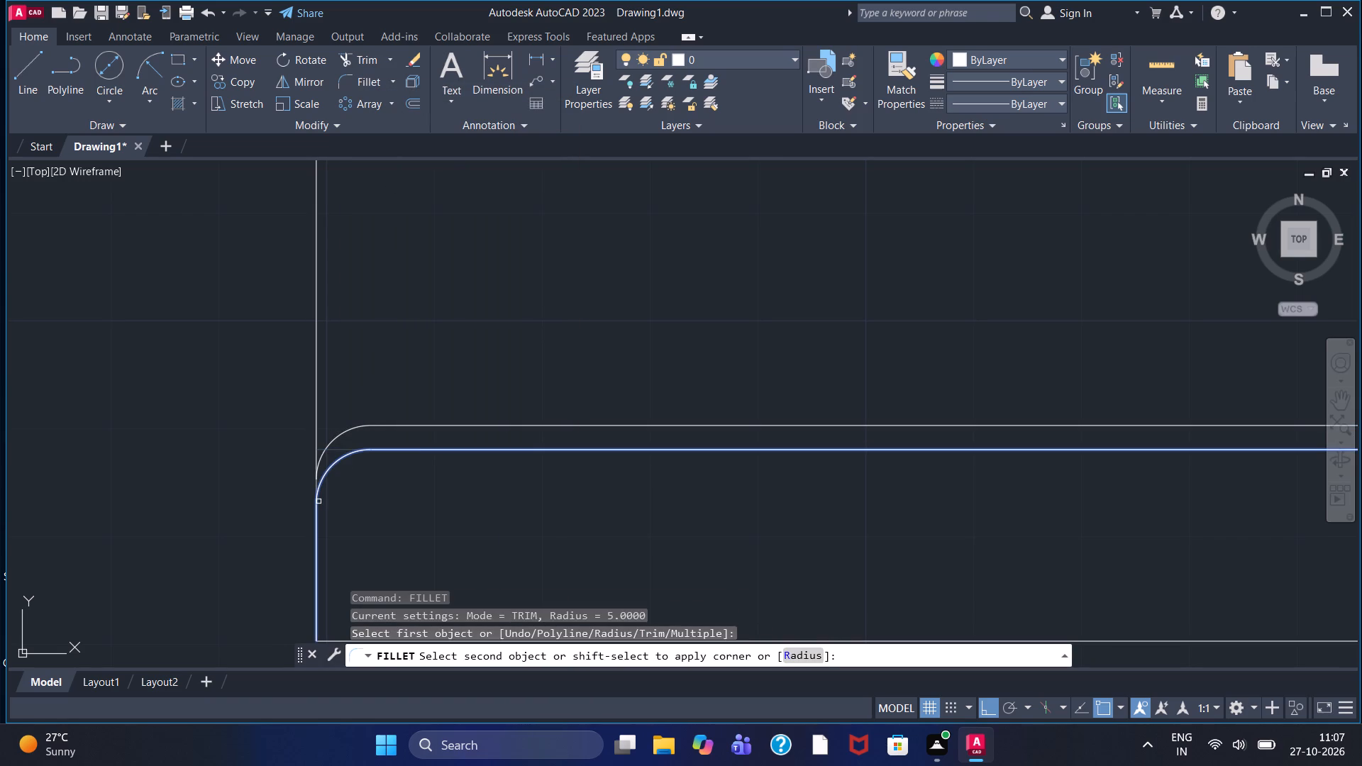
click(319, 501)
Fillet the right end of the upper inner horizontal line down into the rectangle's right side with radius 5.
scroll(633, 585, down, 1)
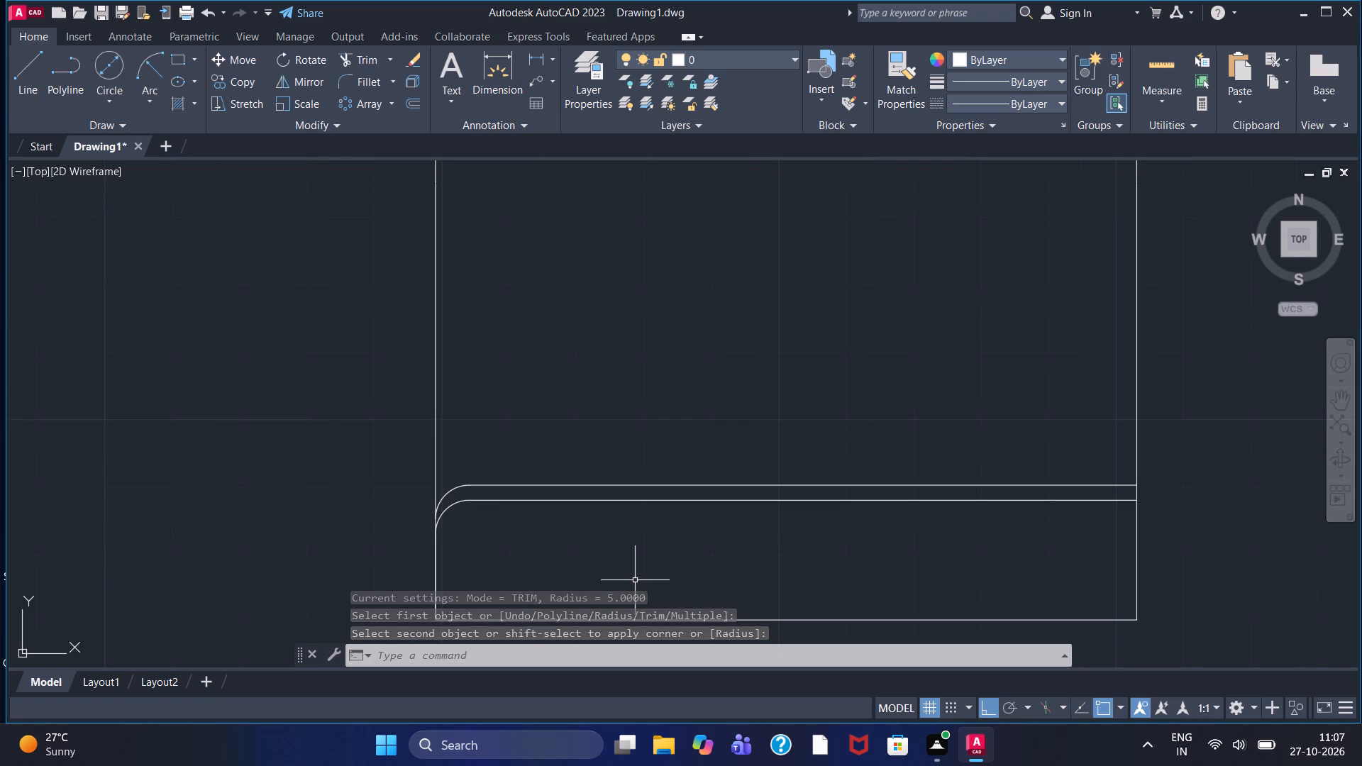
middle_drag(921, 561, 592, 494)
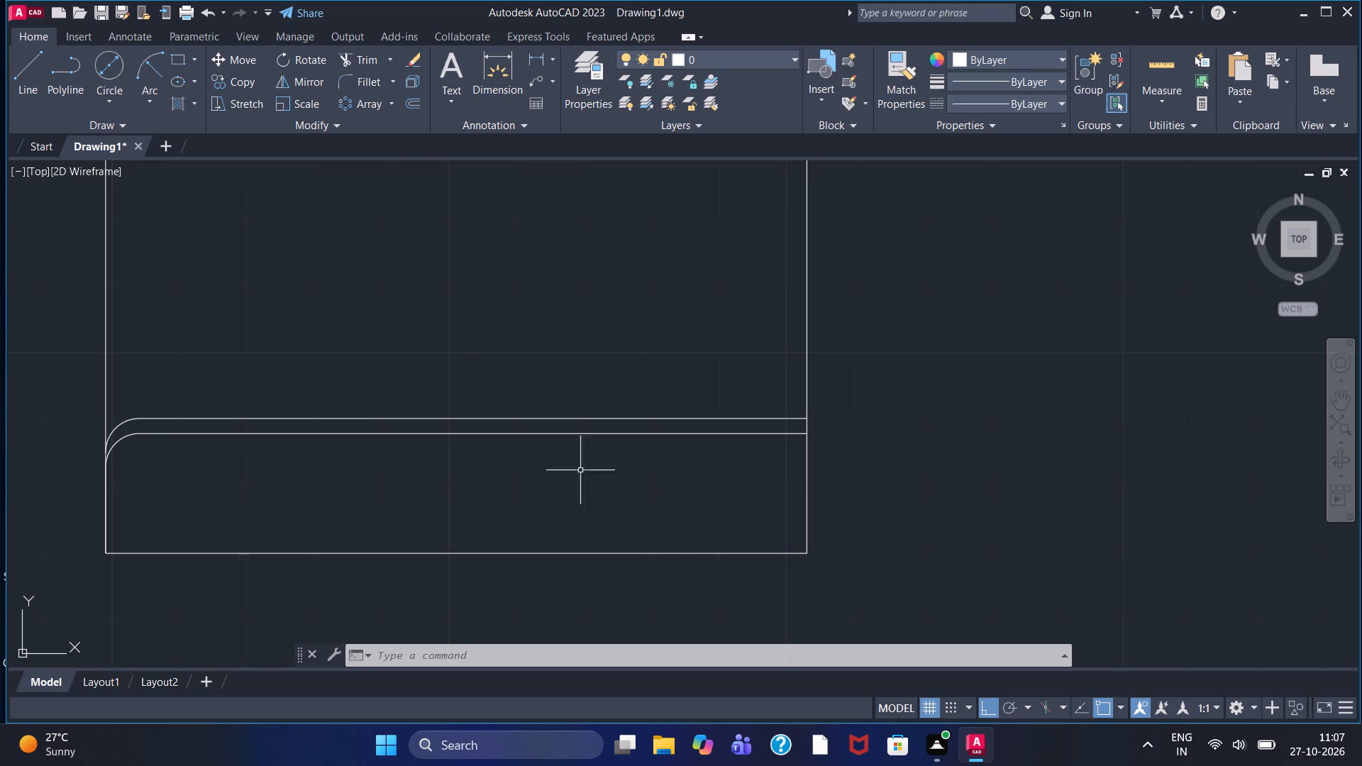
right_click(704, 541)
click(802, 196)
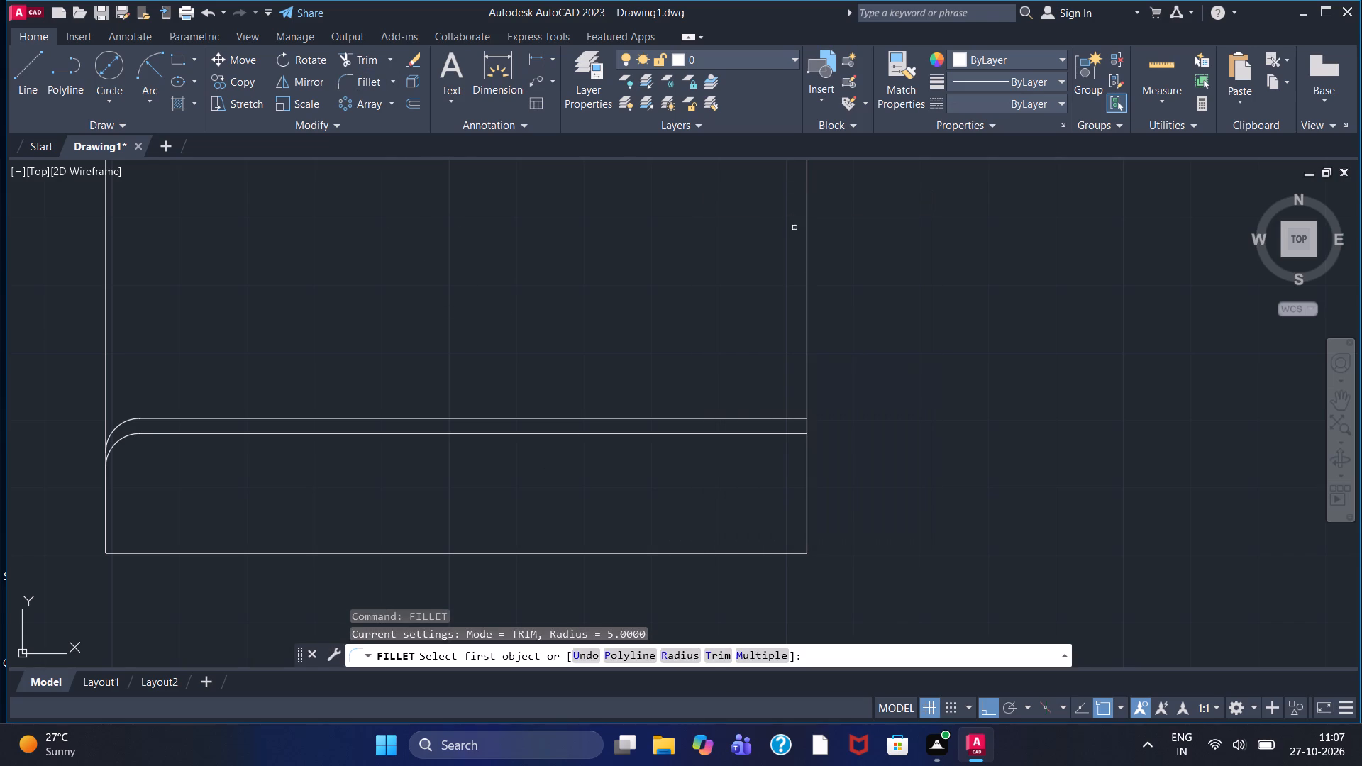
click(772, 416)
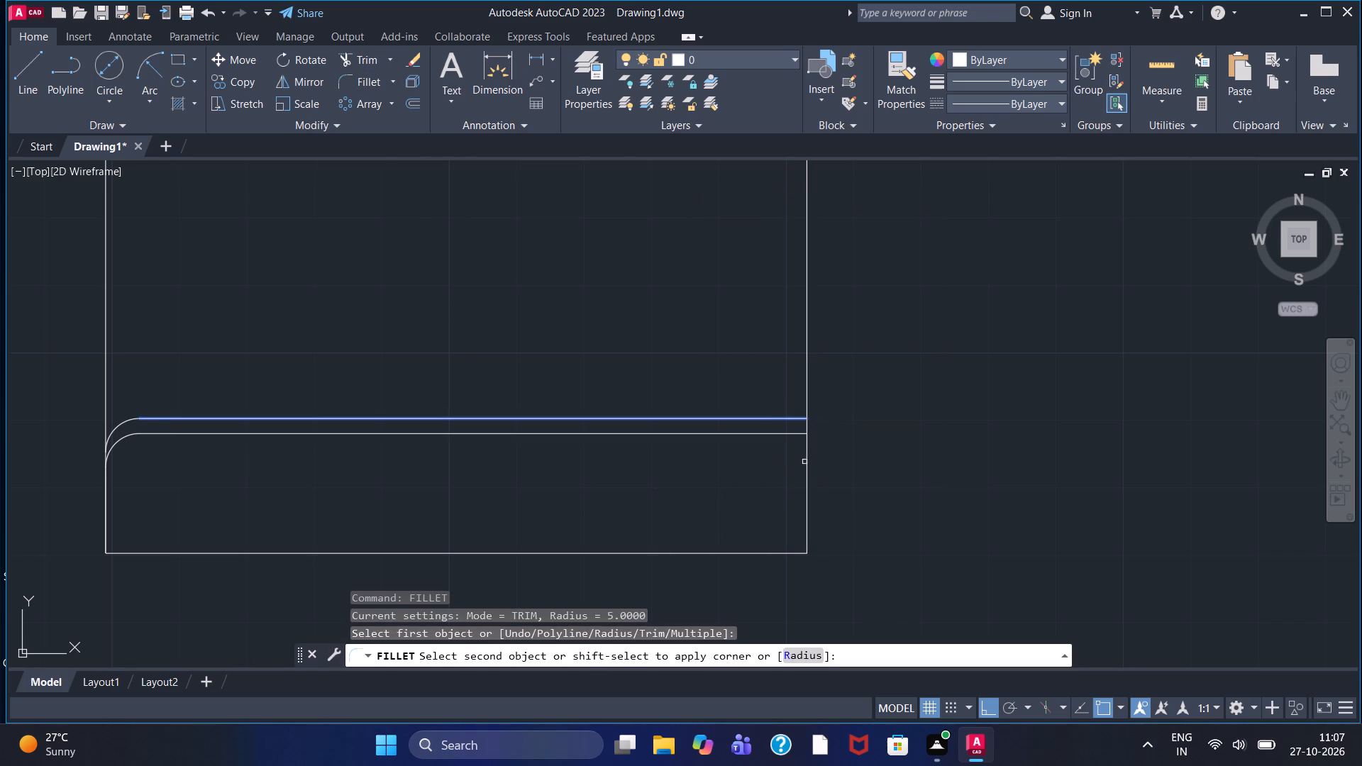
click(808, 464)
Fillet the right end of the lower inner horizontal line down into the rectangle's right side with radius 5.
right_click(806, 458)
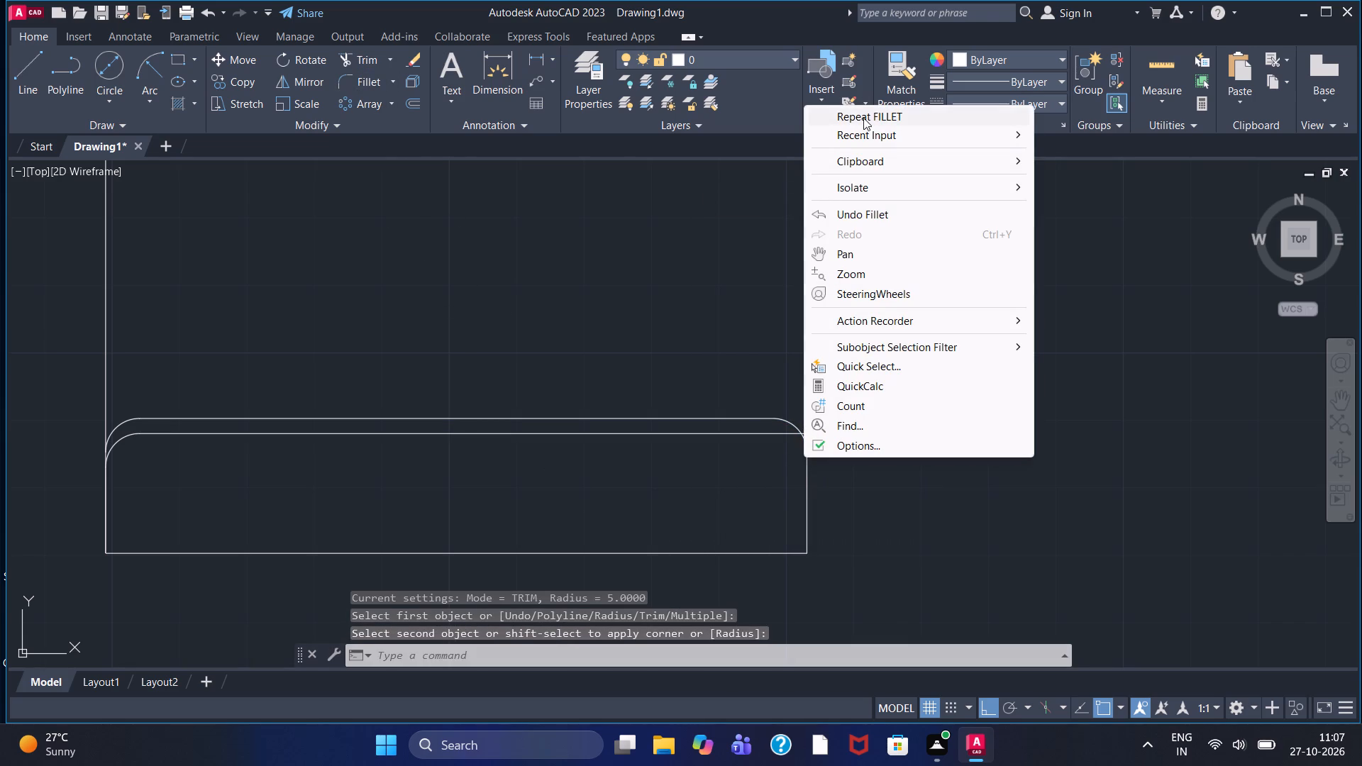
click(862, 118)
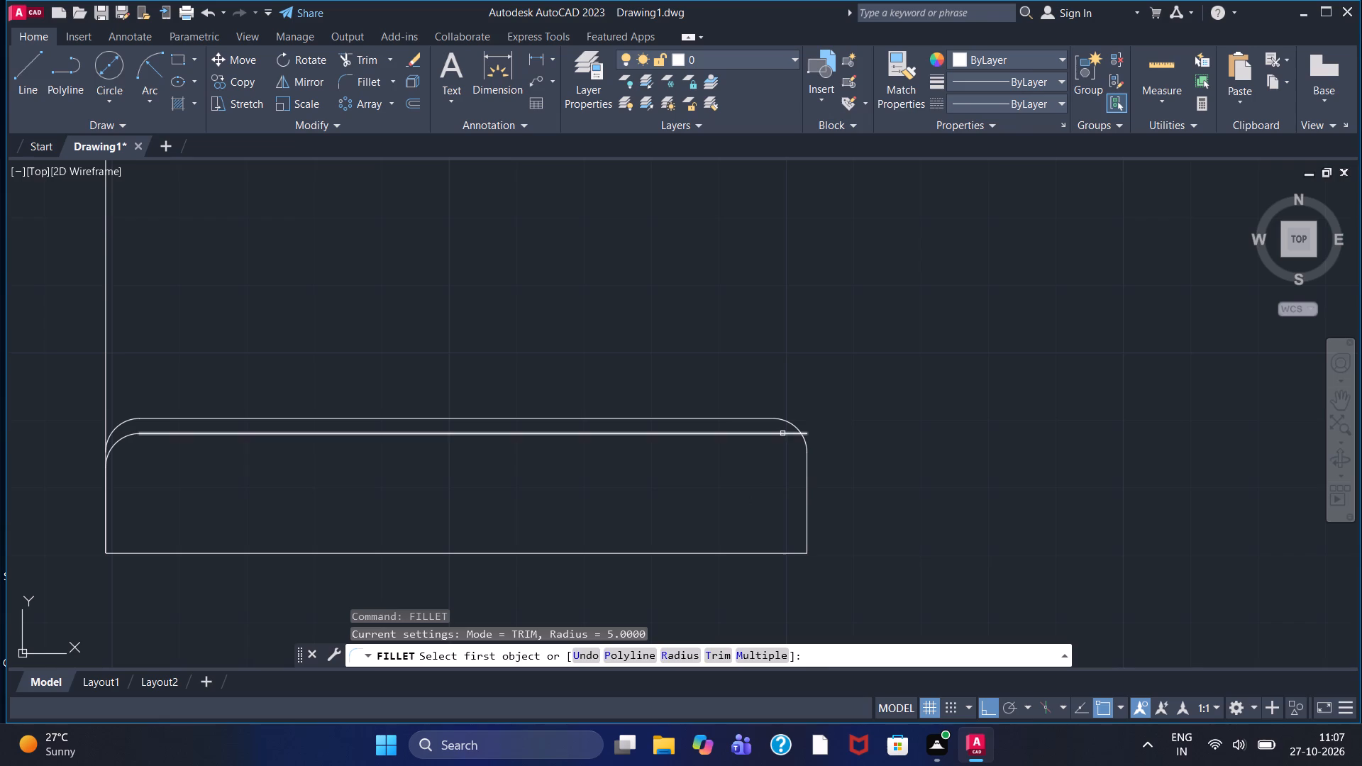
click(782, 433)
click(807, 467)
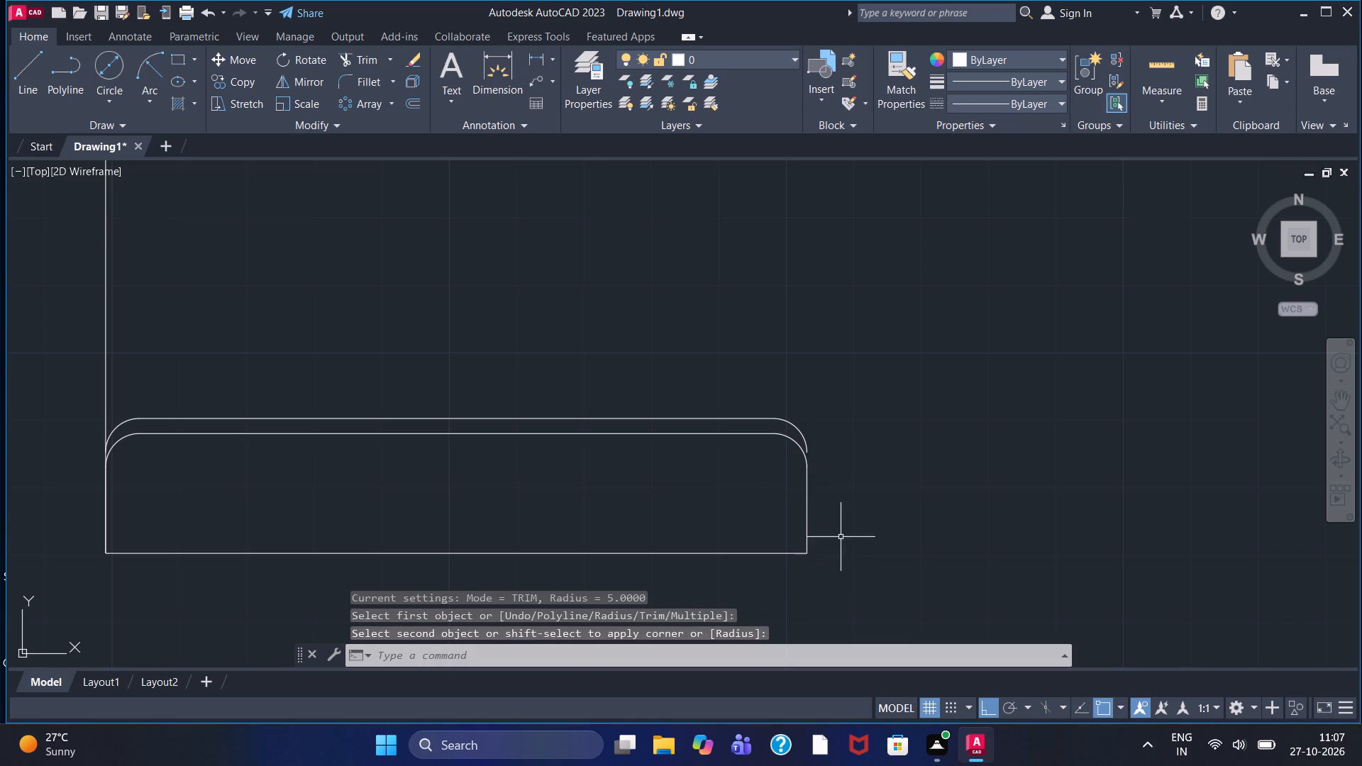
Draw a short vertical line joining the lower ends of the two fillet arcs on the rectangle's right side.
scroll(812, 453, up, 1)
middle_drag(661, 494, 936, 360)
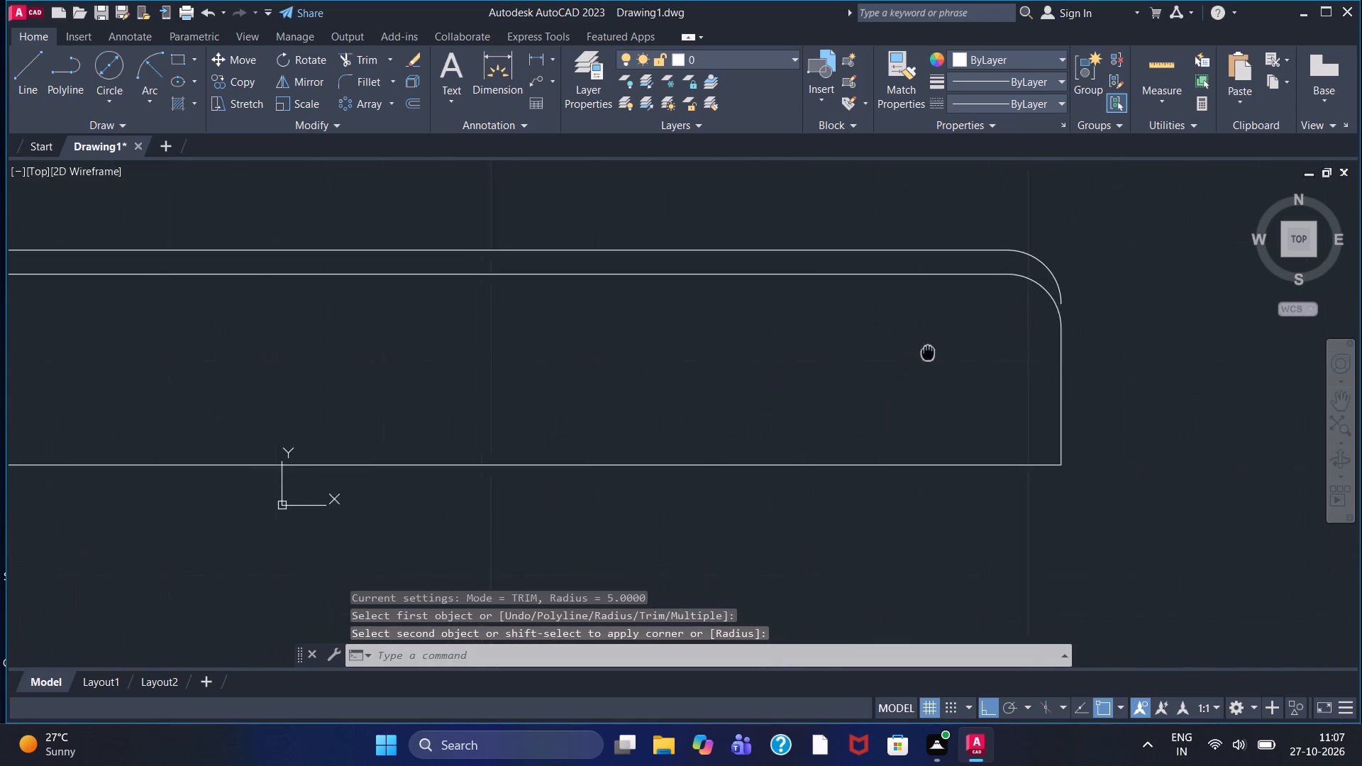
click(35, 70)
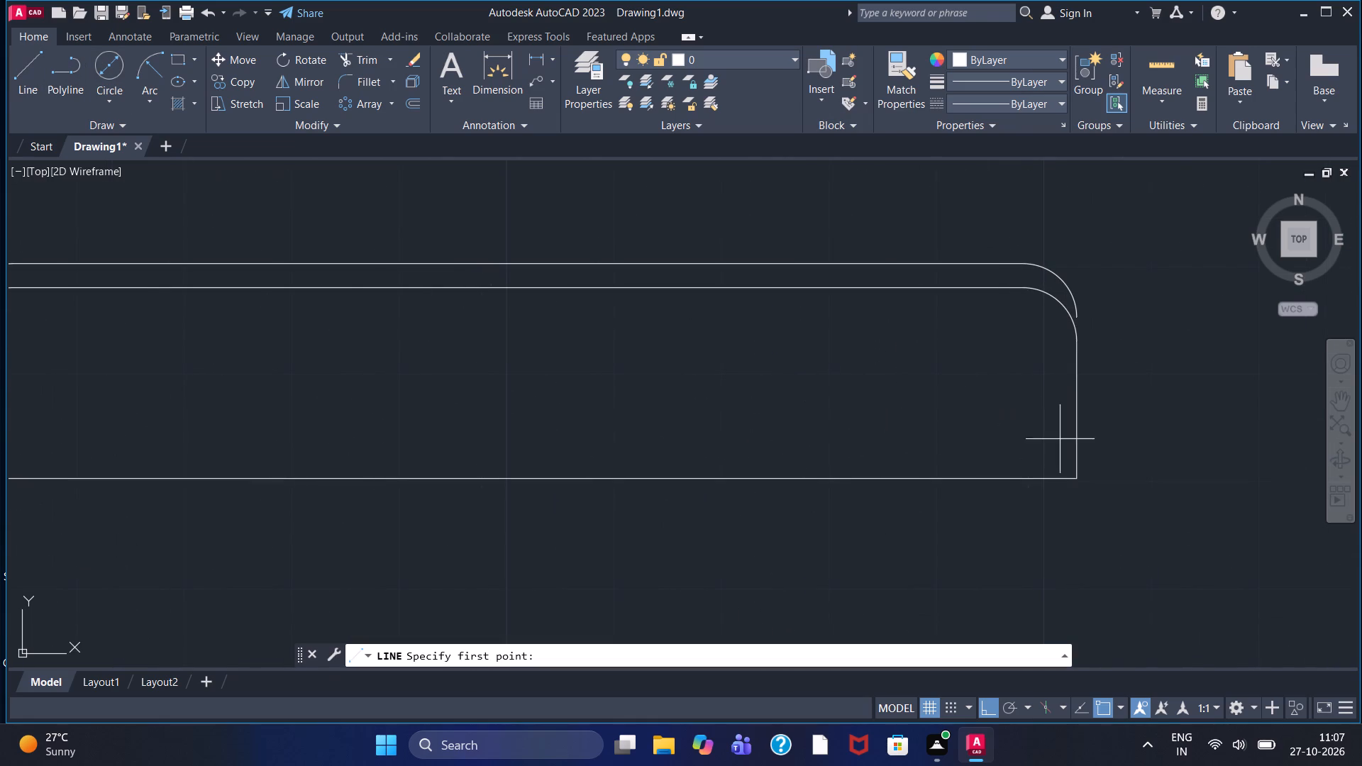
click(1073, 312)
click(1075, 337)
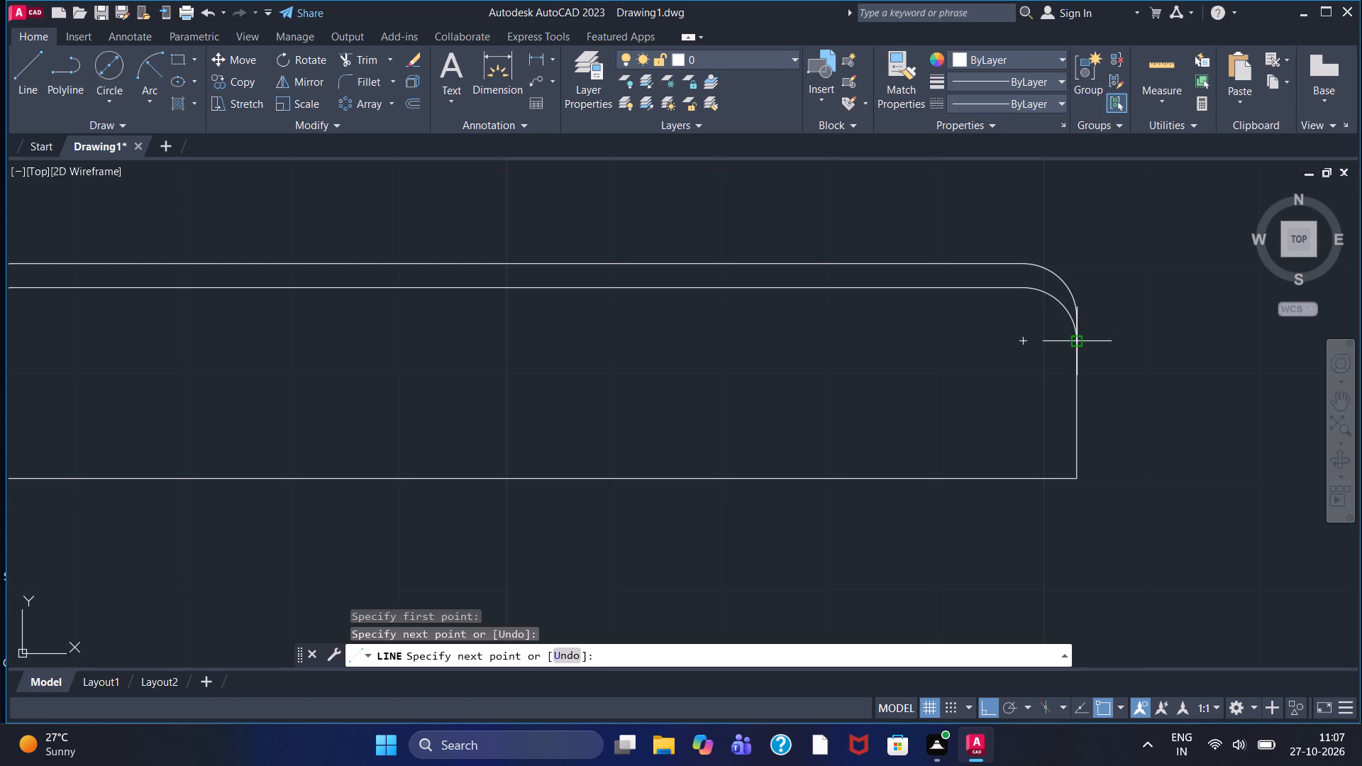
key(Escape)
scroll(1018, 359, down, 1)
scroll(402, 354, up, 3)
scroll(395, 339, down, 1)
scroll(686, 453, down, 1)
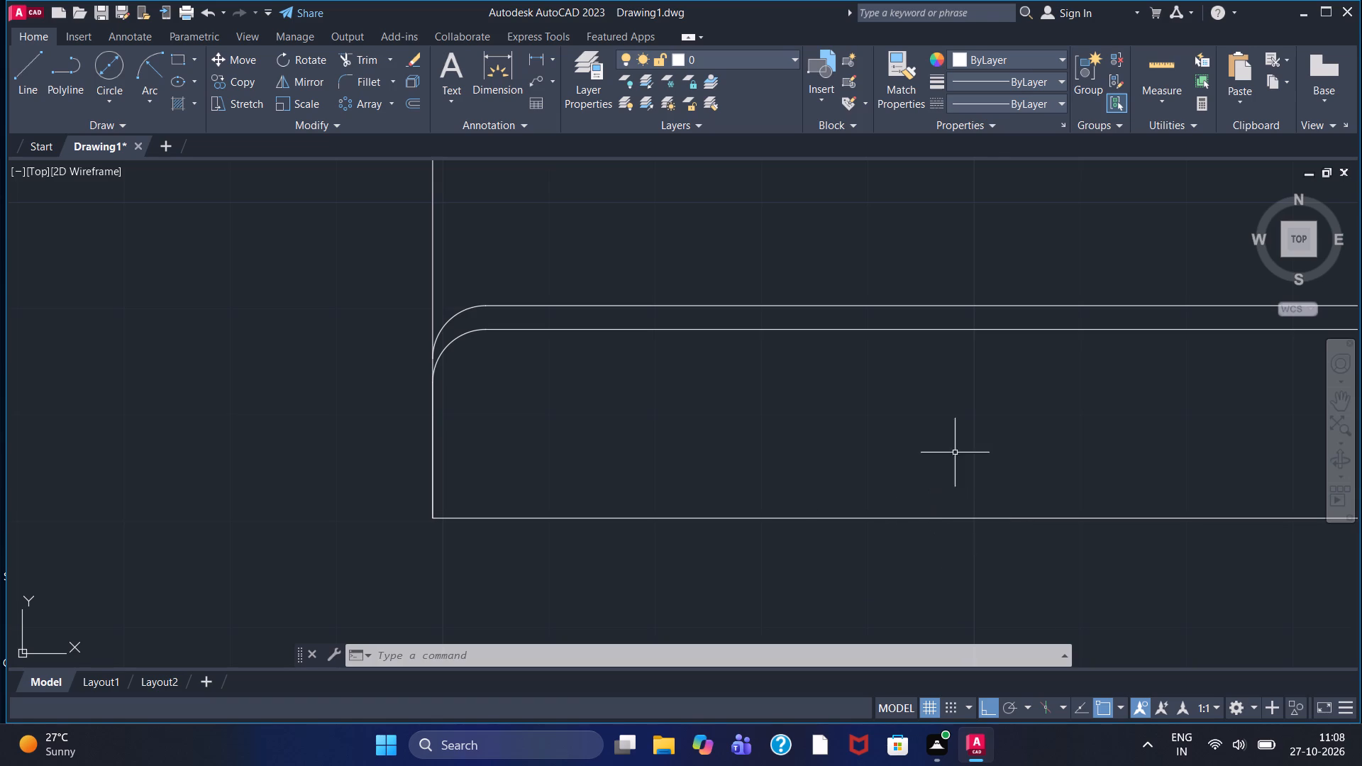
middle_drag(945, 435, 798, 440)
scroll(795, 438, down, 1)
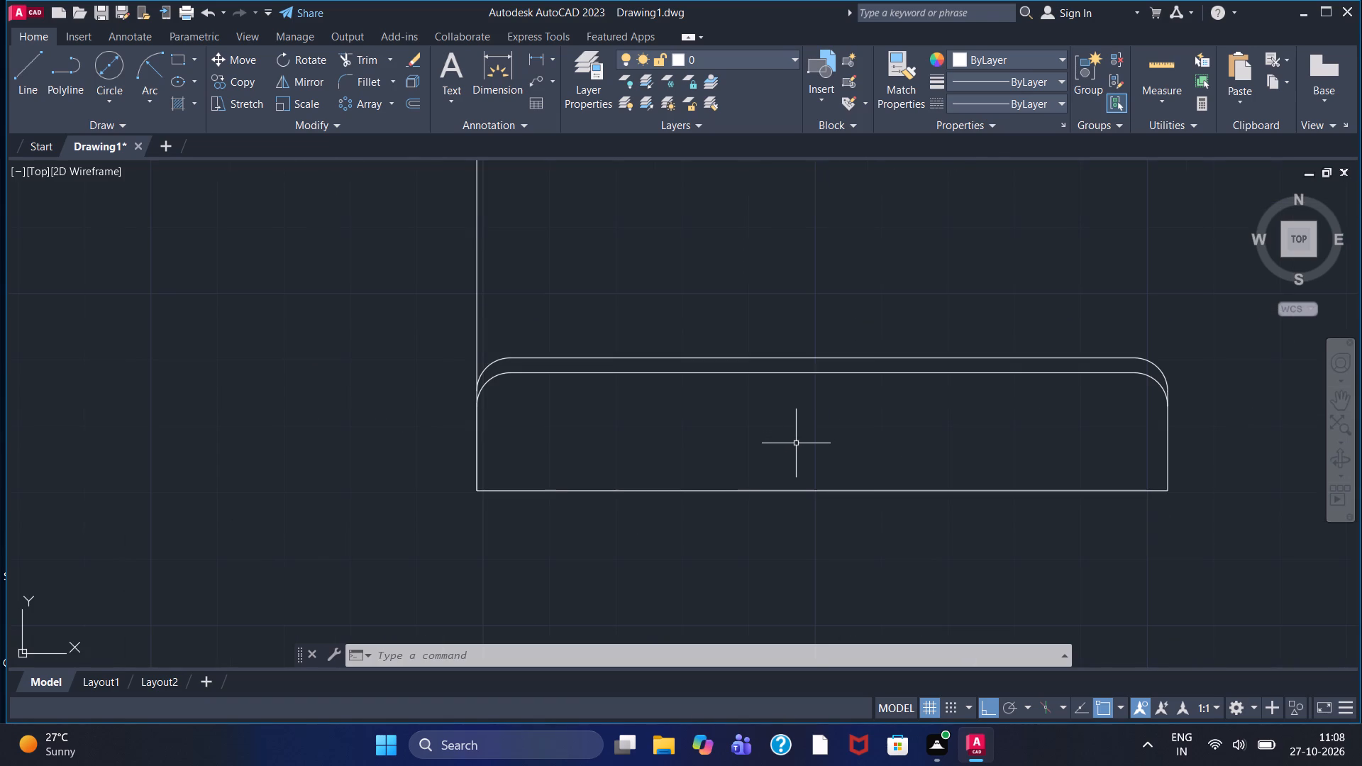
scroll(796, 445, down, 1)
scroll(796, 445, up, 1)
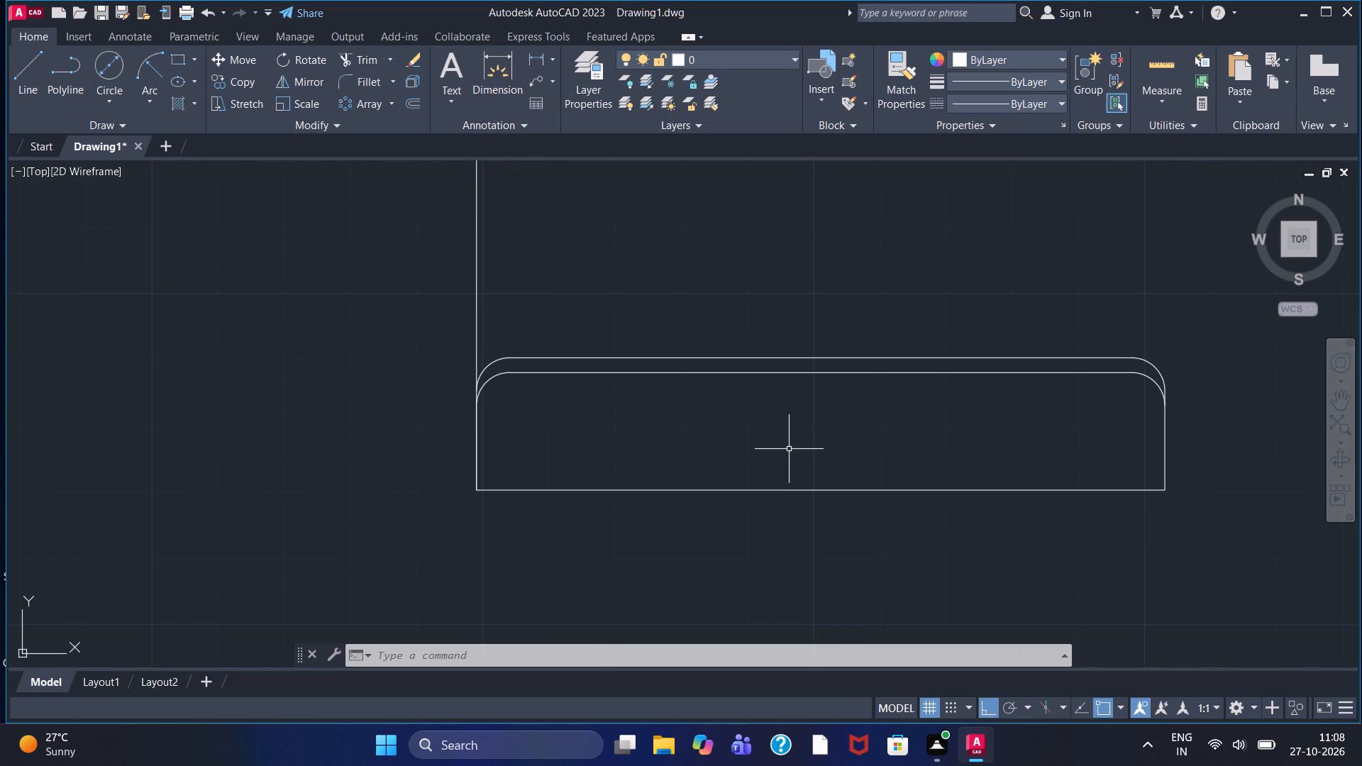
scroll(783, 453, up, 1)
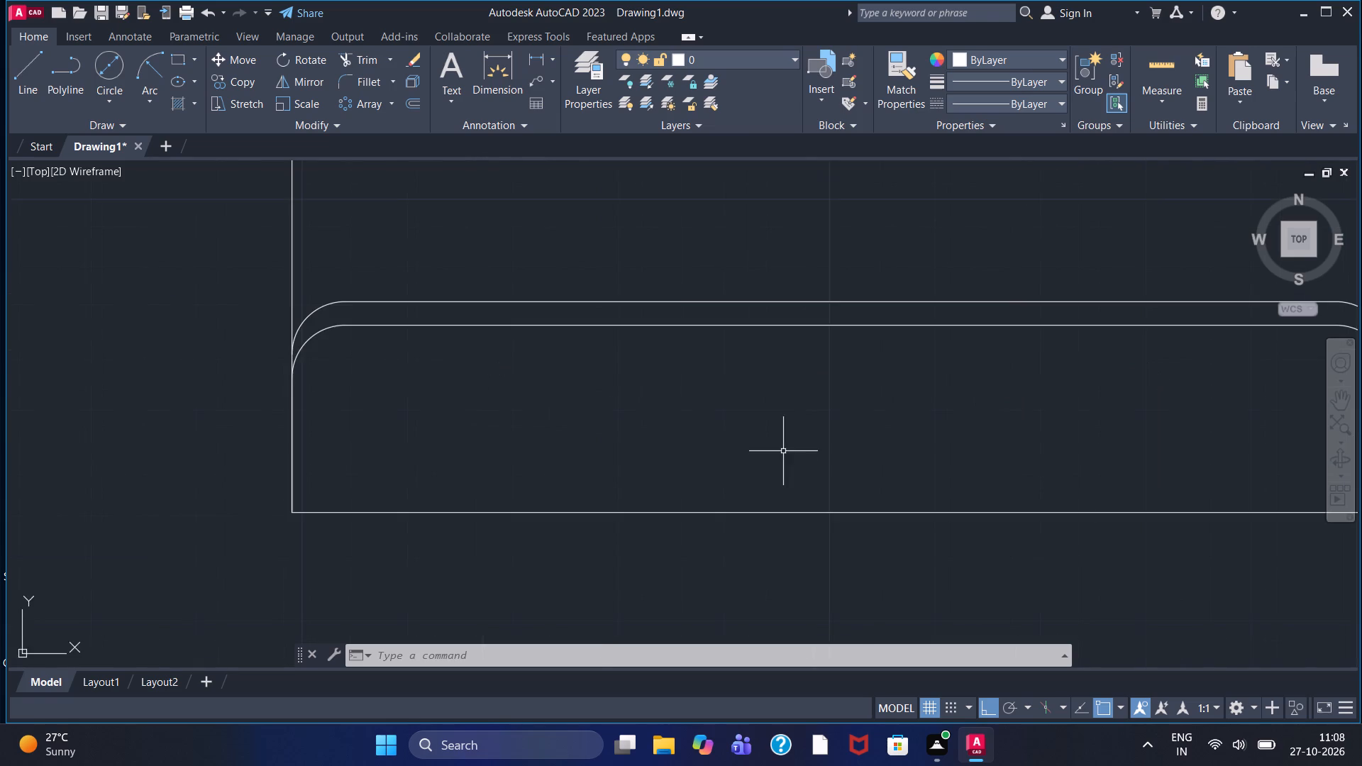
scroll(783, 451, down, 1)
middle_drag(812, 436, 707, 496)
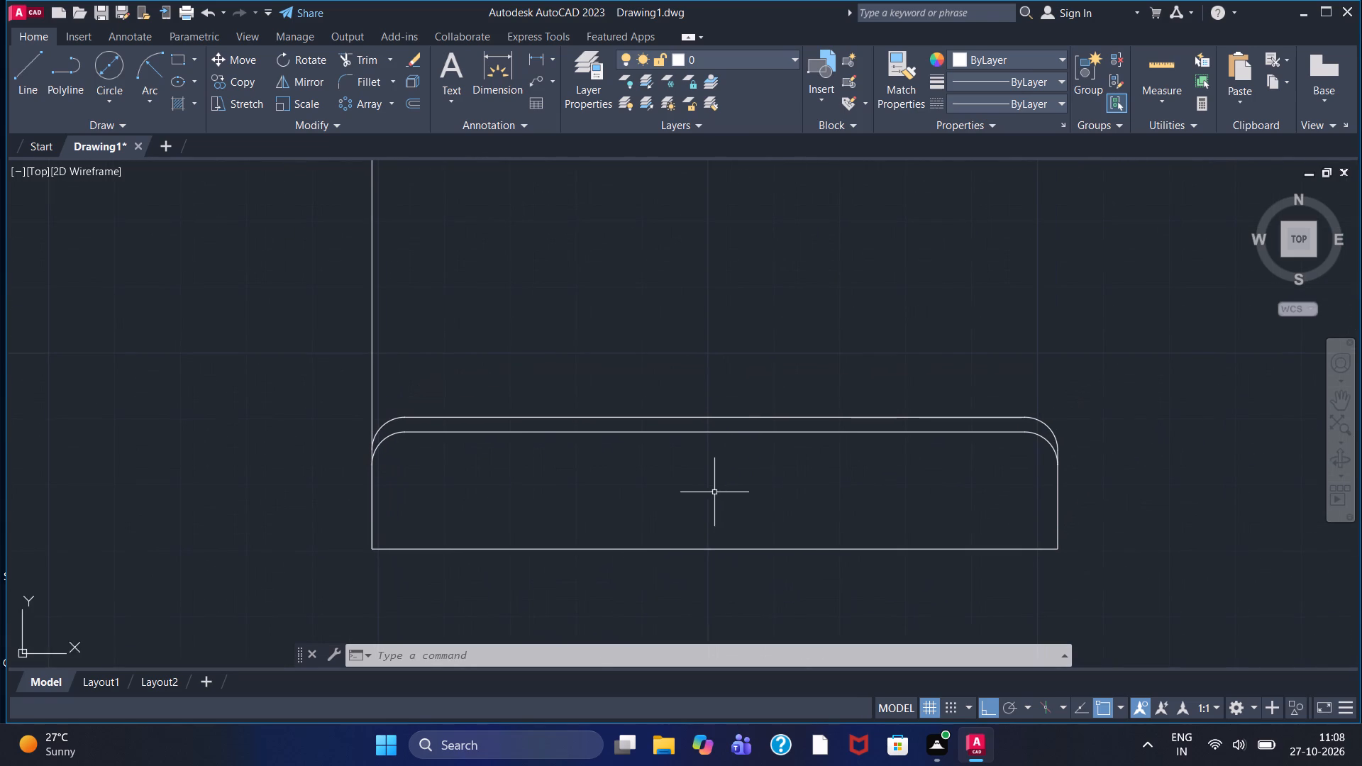
Draw a horizontal line 10 units outward to the right from the short vertical line joining the right-hand fillet arcs.
scroll(721, 489, down, 1)
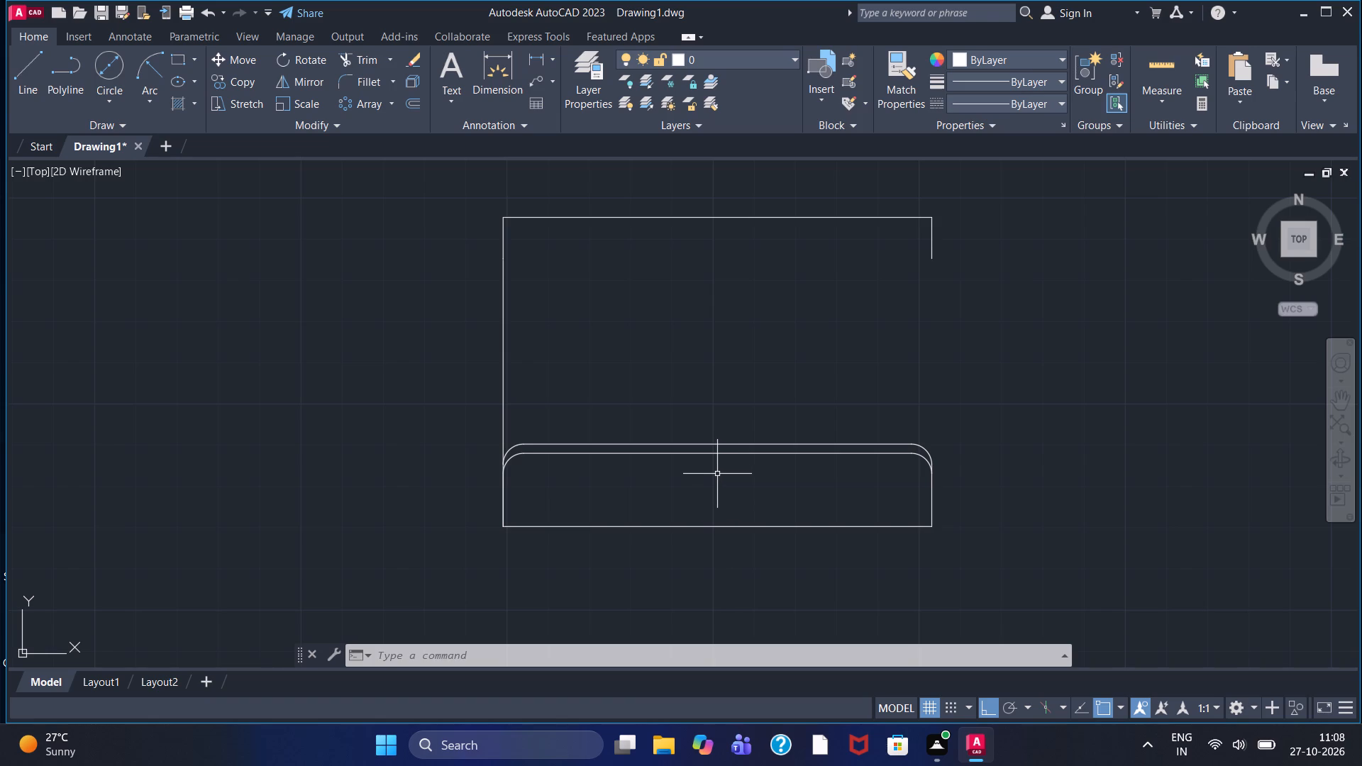
scroll(716, 473, down, 1)
scroll(716, 473, up, 1)
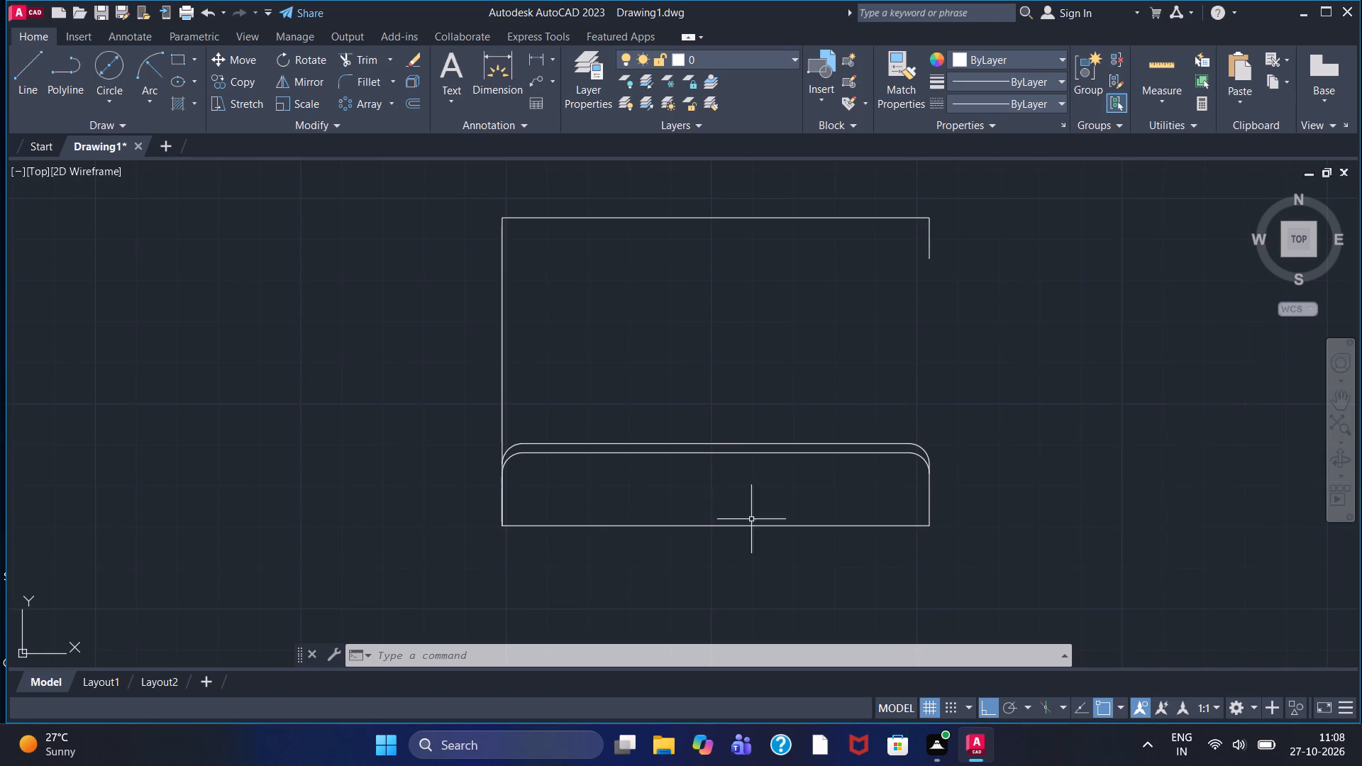
click(16, 70)
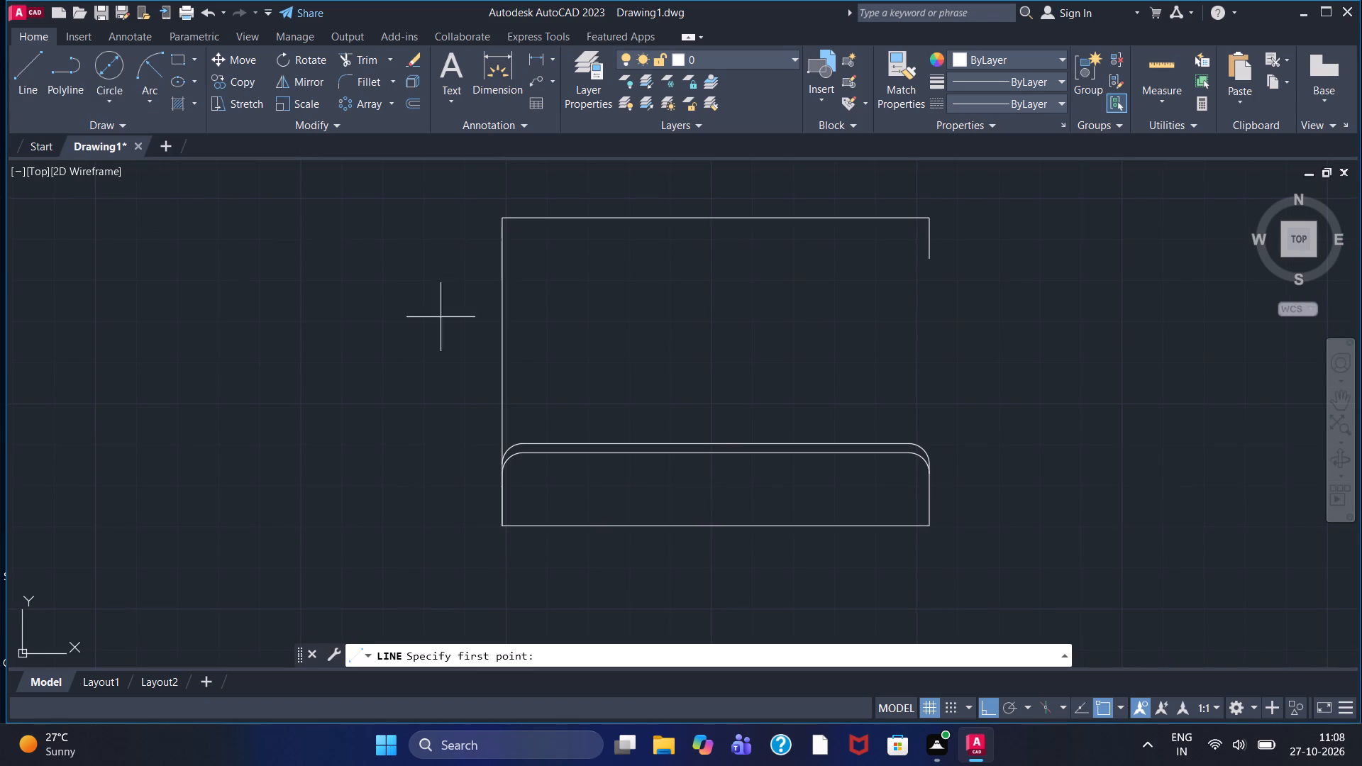
click(929, 472)
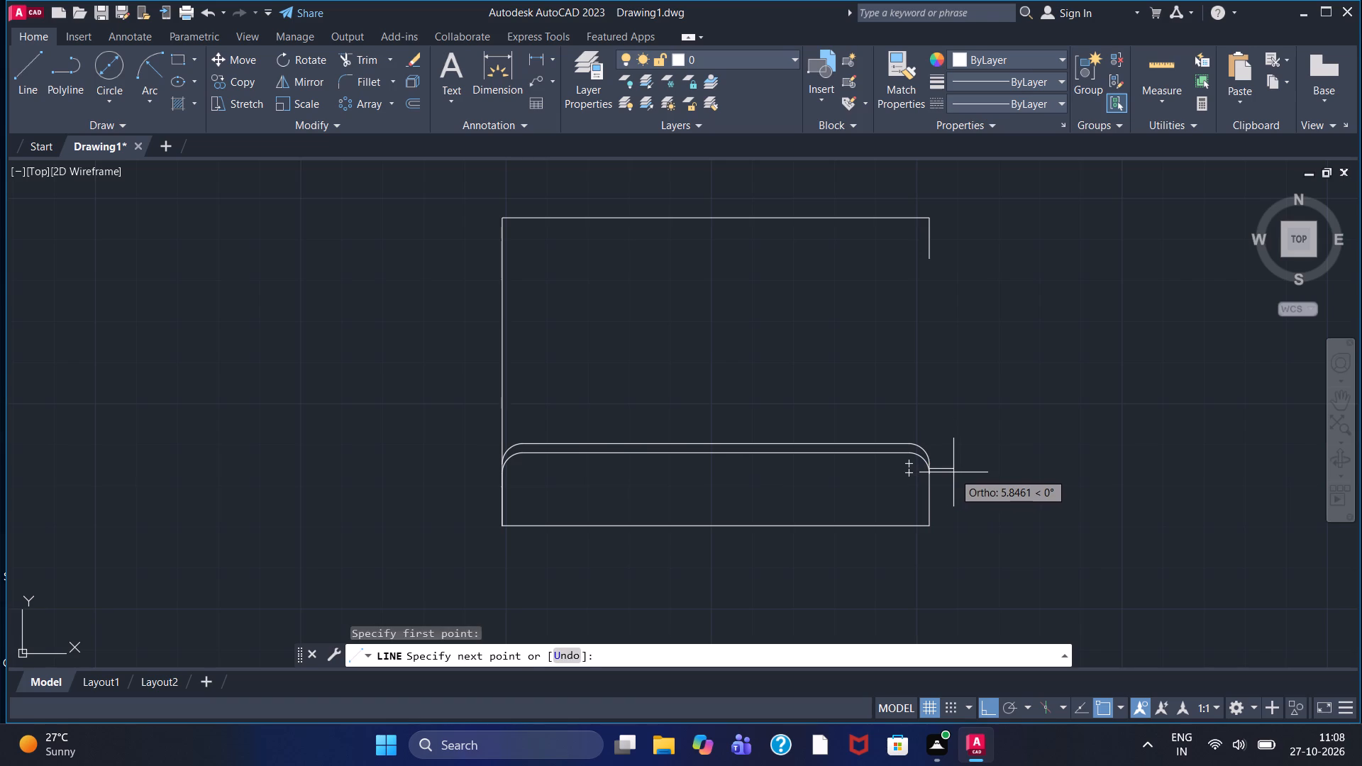
text(10)
key(Return)
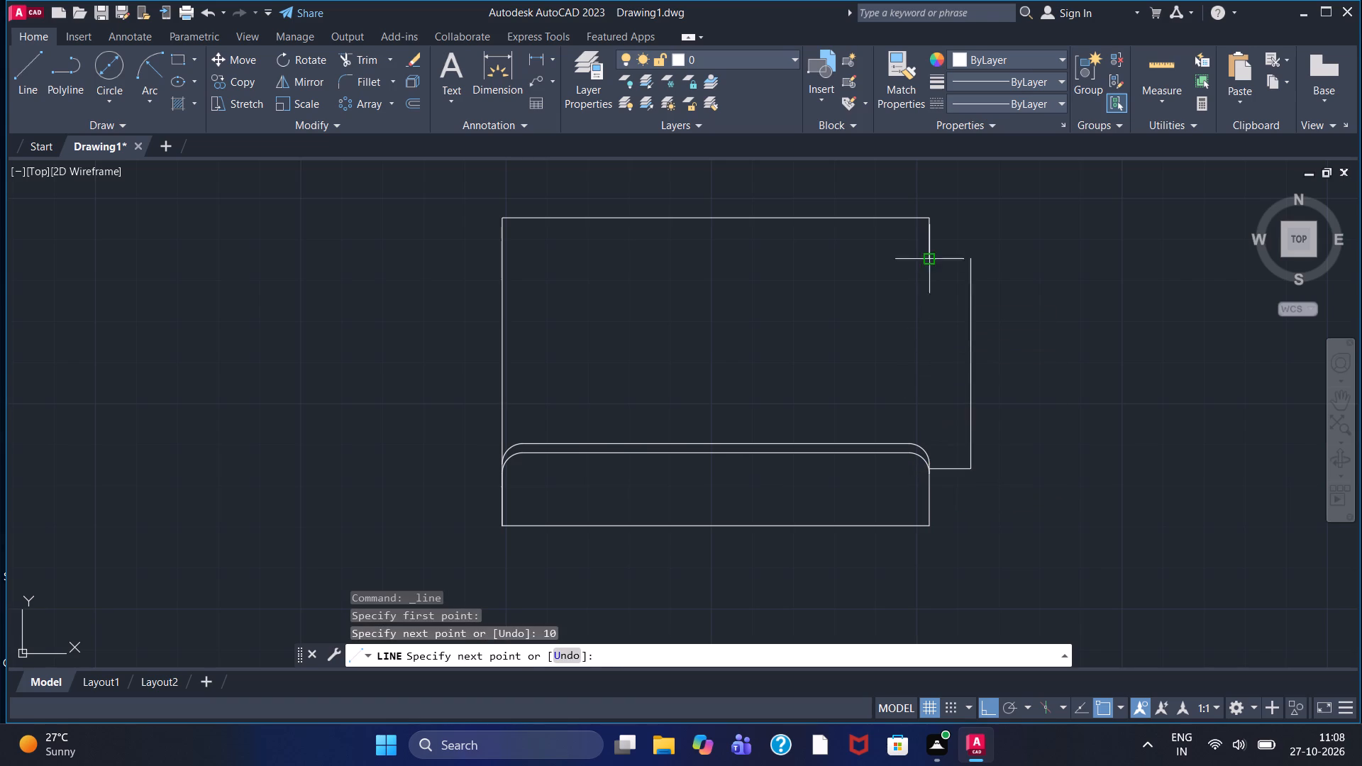
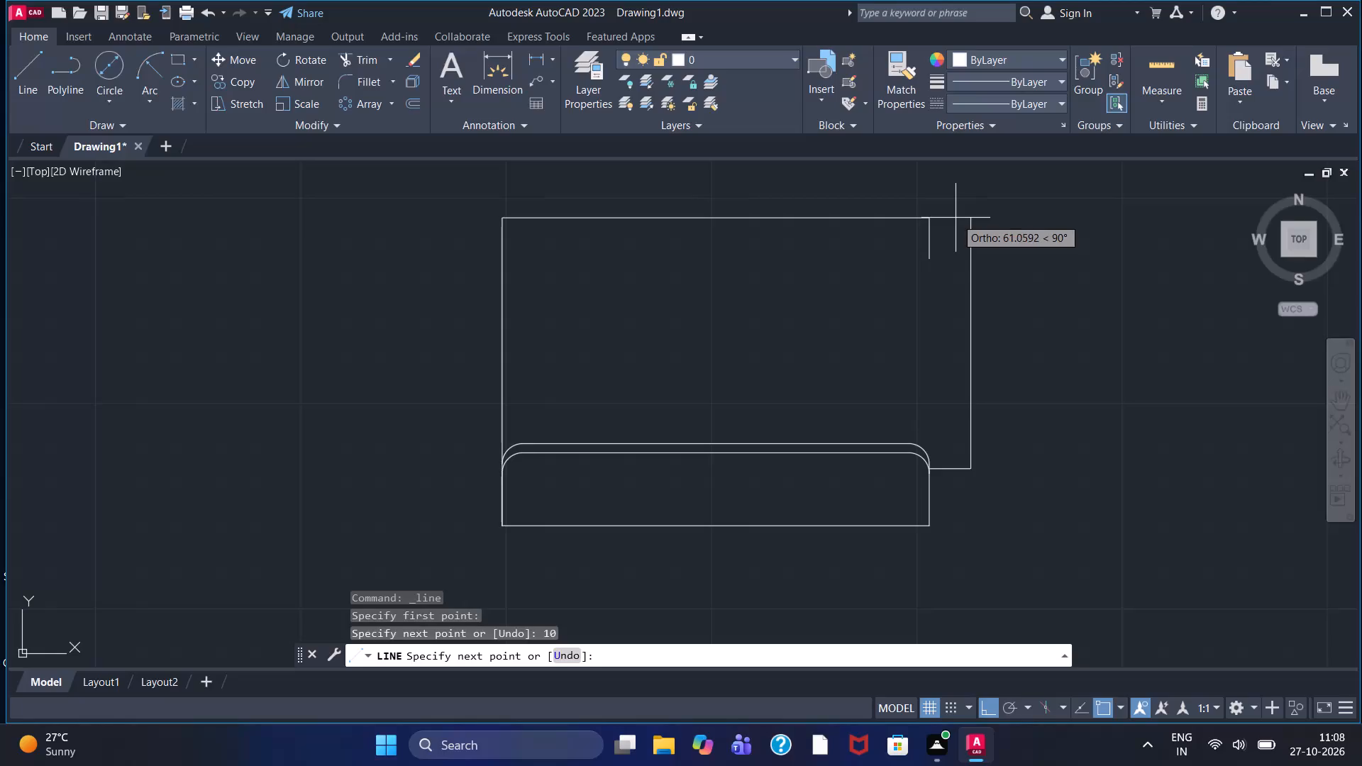
Draw a 3-unit-wide vertical strip about 61 units high from the right 10-unit line's outer end, trimming its inner side at that line.
click(956, 218)
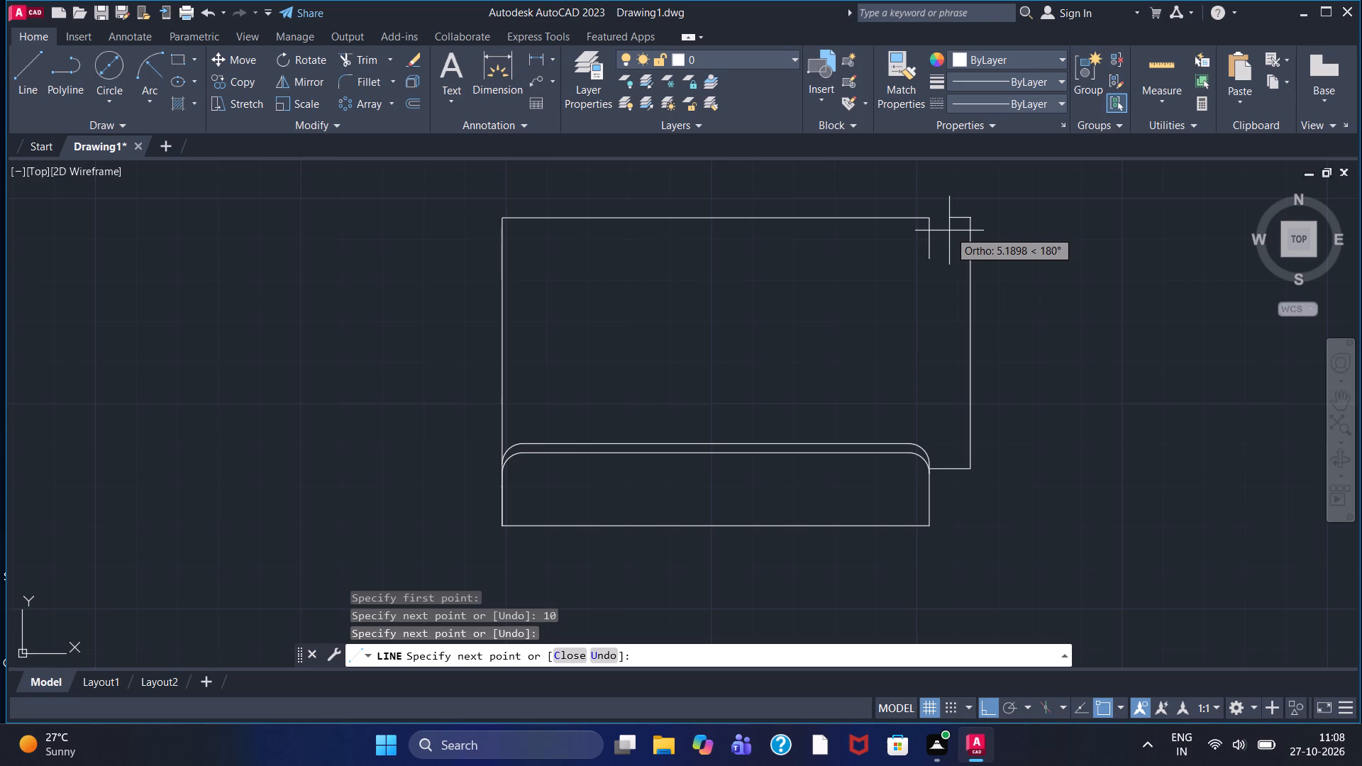
key(3)
key(Return)
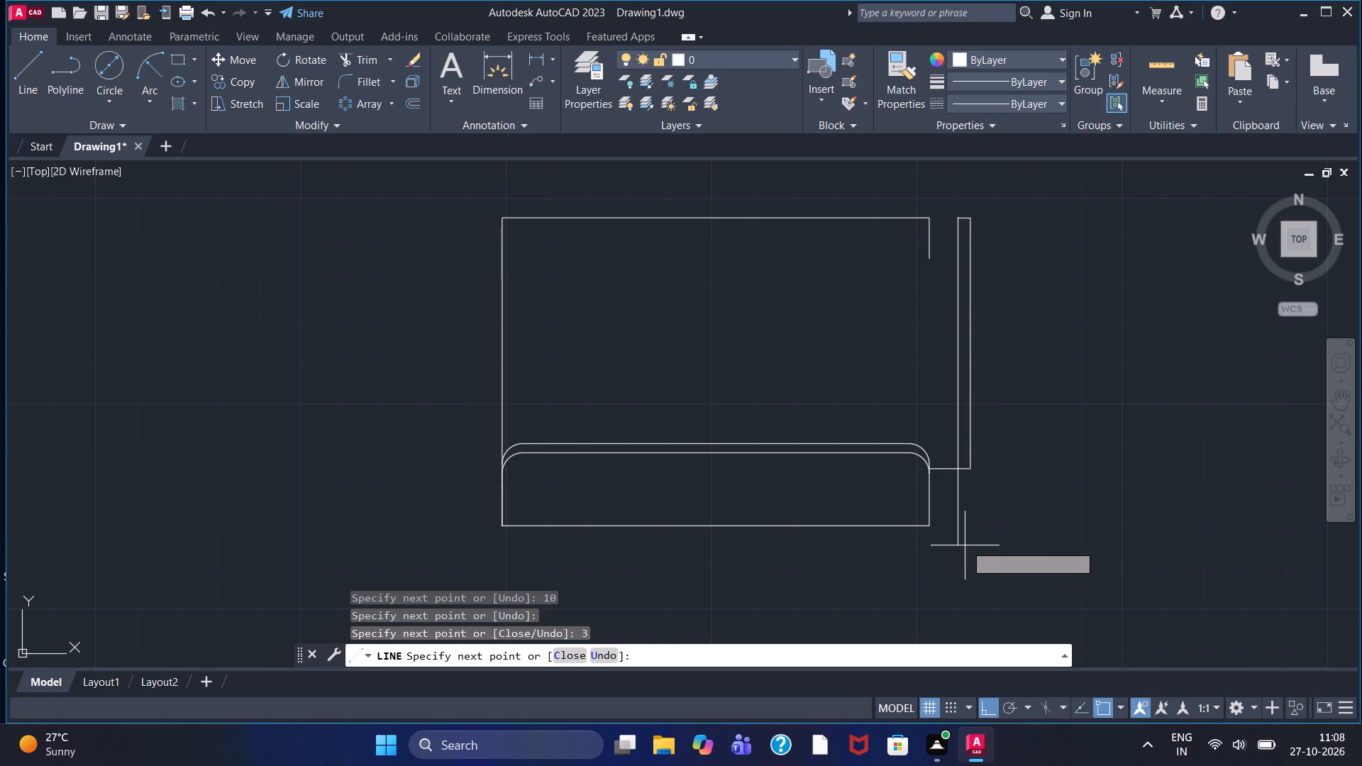
click(962, 516)
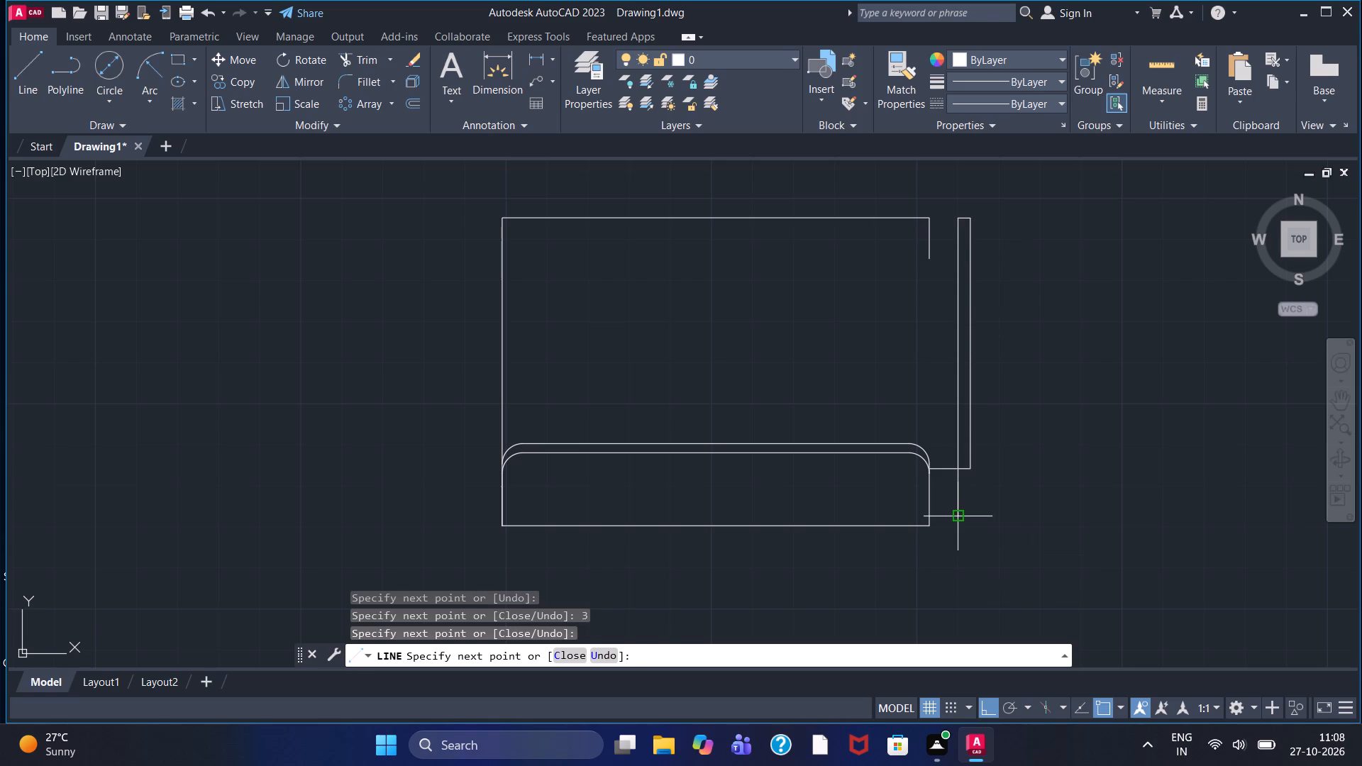
key(Escape)
click(359, 57)
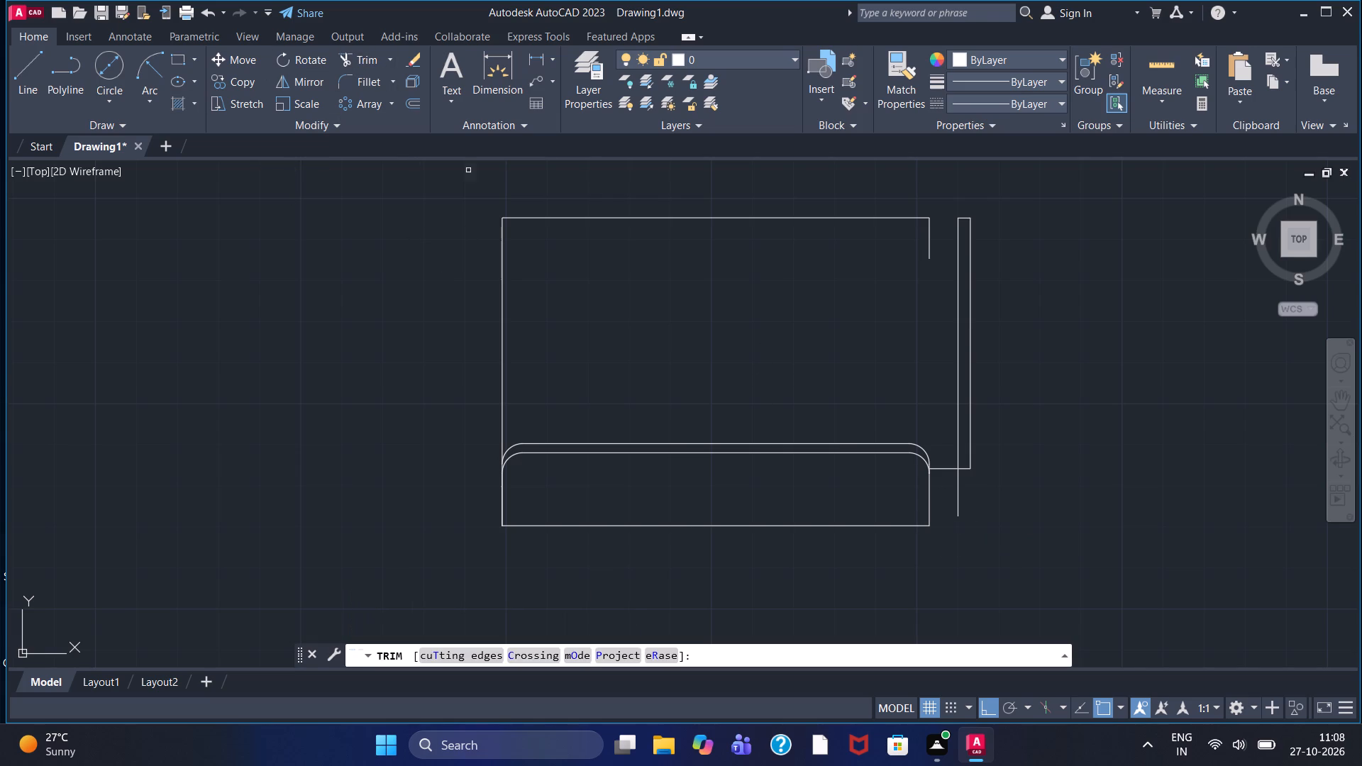
click(960, 501)
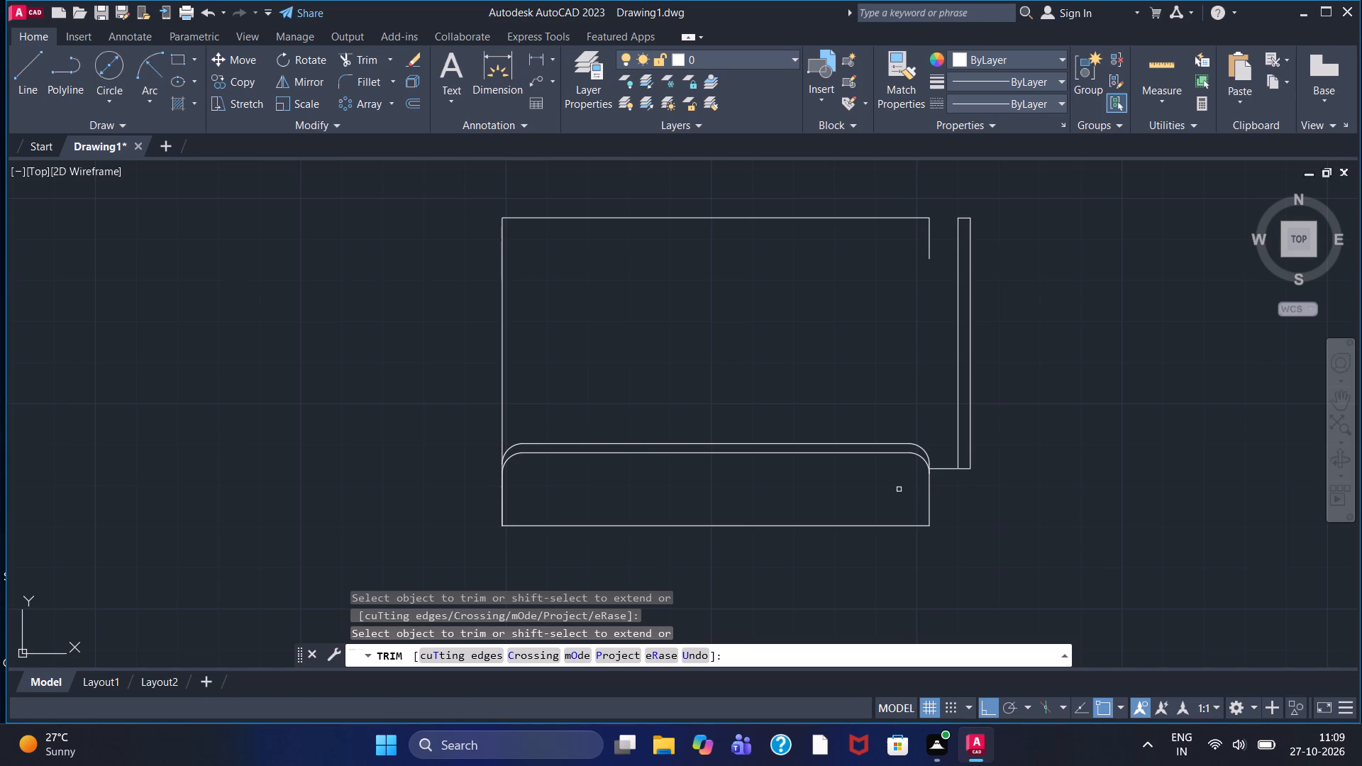
Draw a line 10 units outward from the left side near the fillets, with a 3-unit-wide strip about 60 units high, trimmed at that line.
click(21, 71)
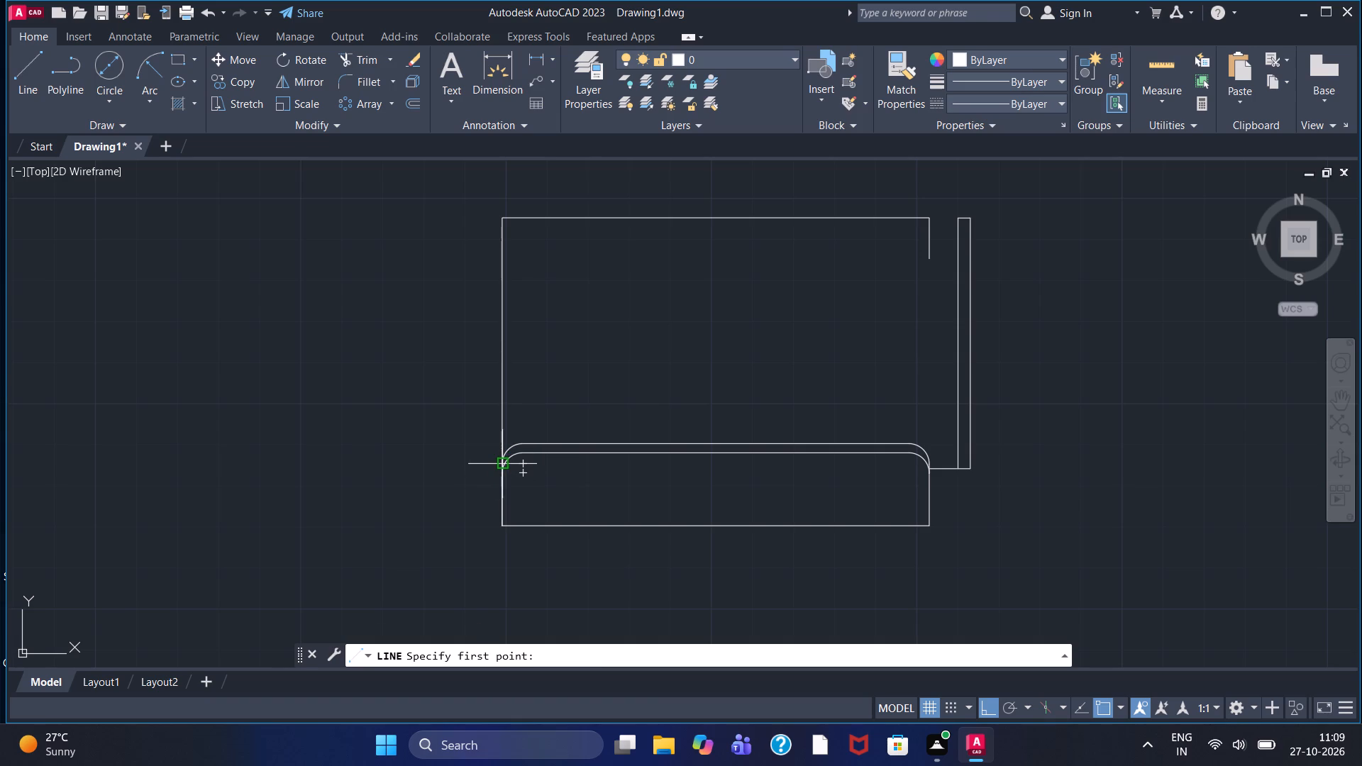
click(499, 464)
key(1)
key(0)
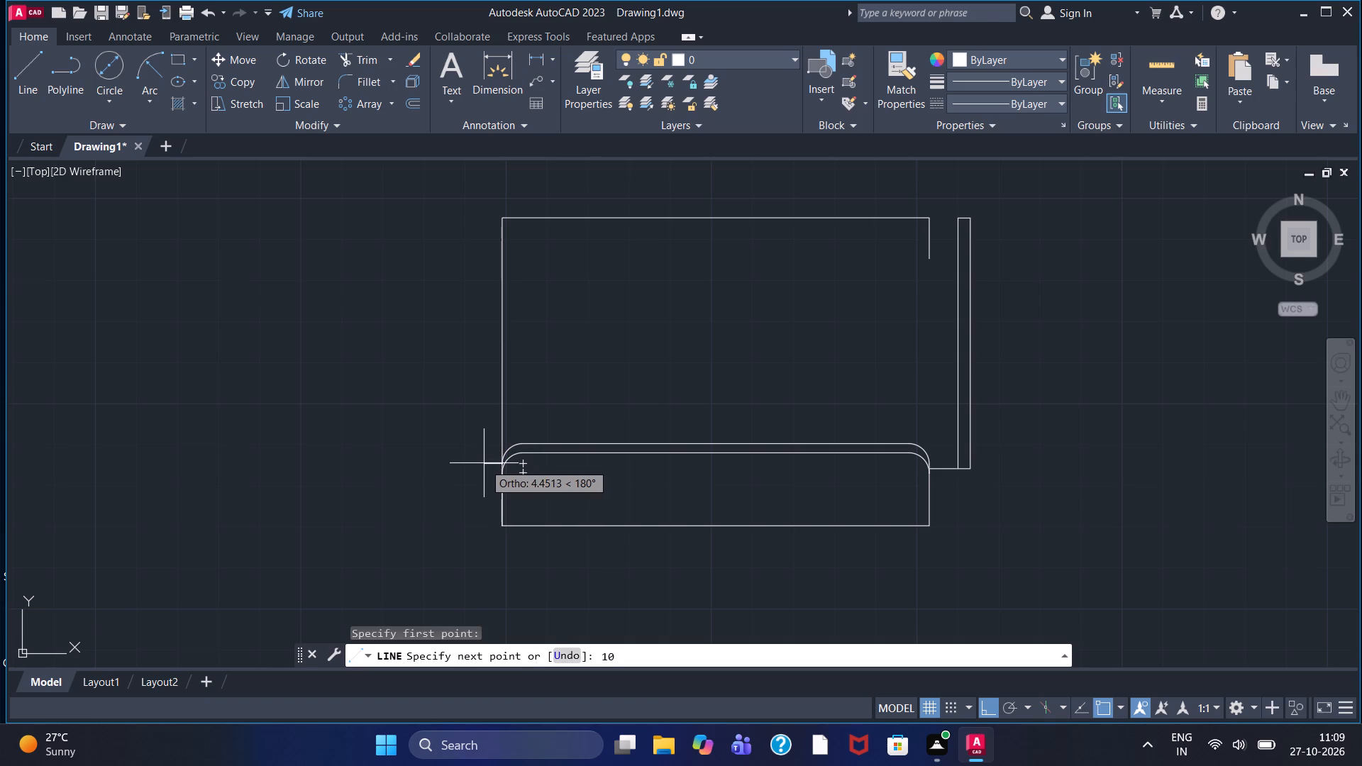
key(Return)
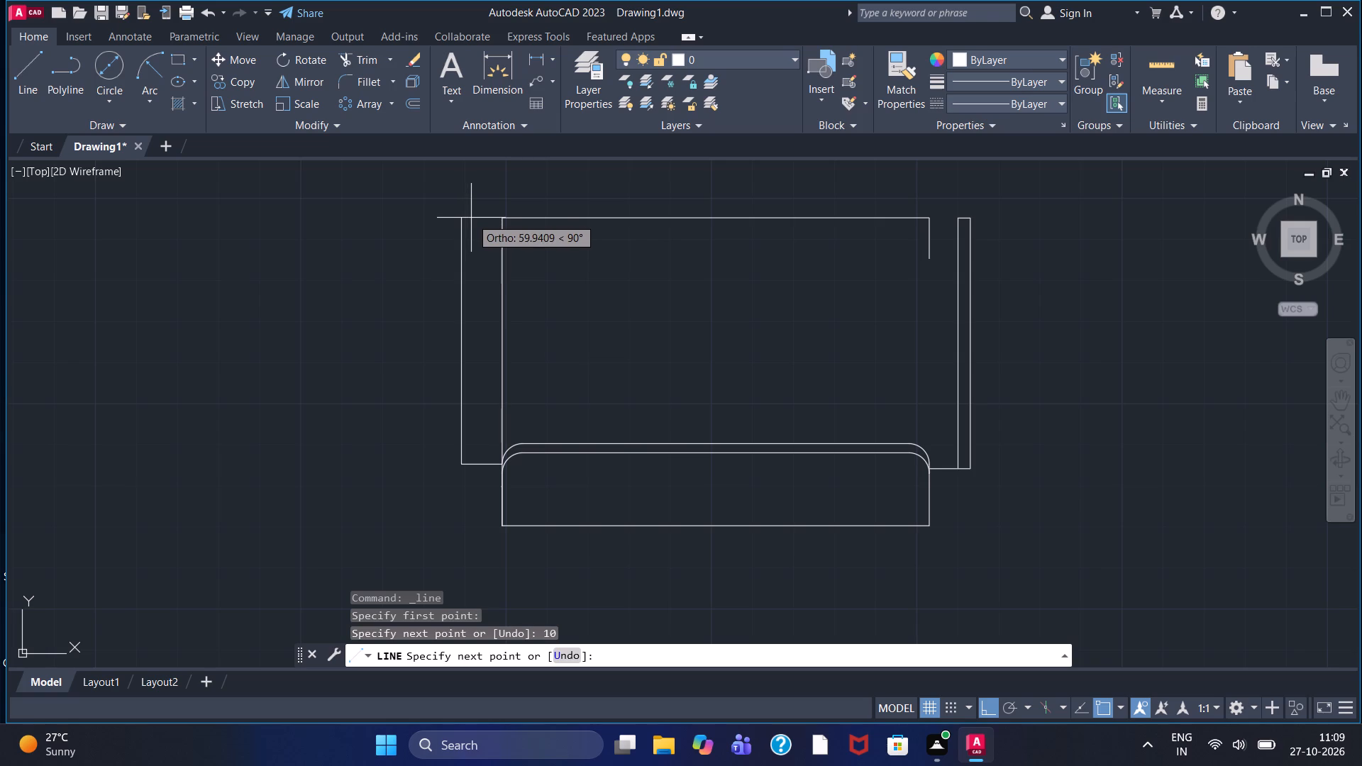
click(471, 218)
key(3)
key(Return)
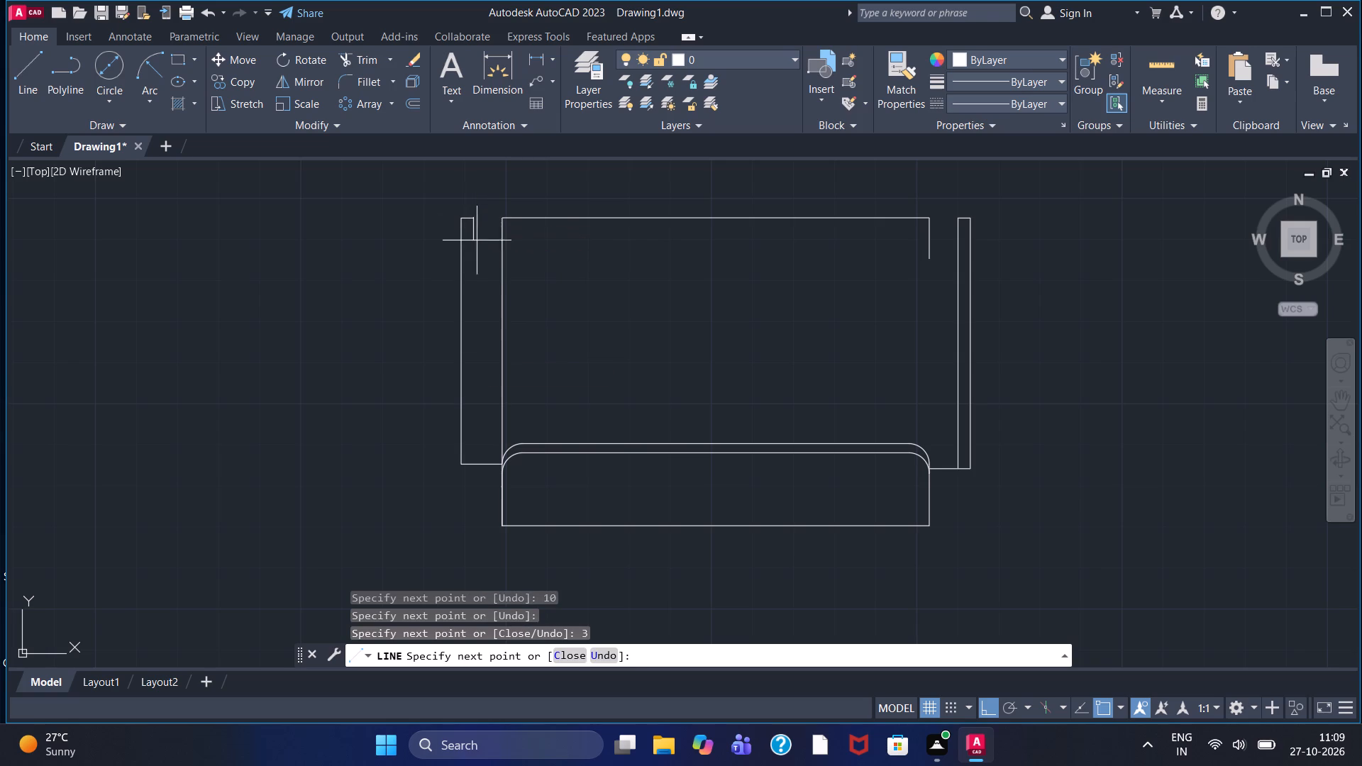
click(486, 496)
key(Escape)
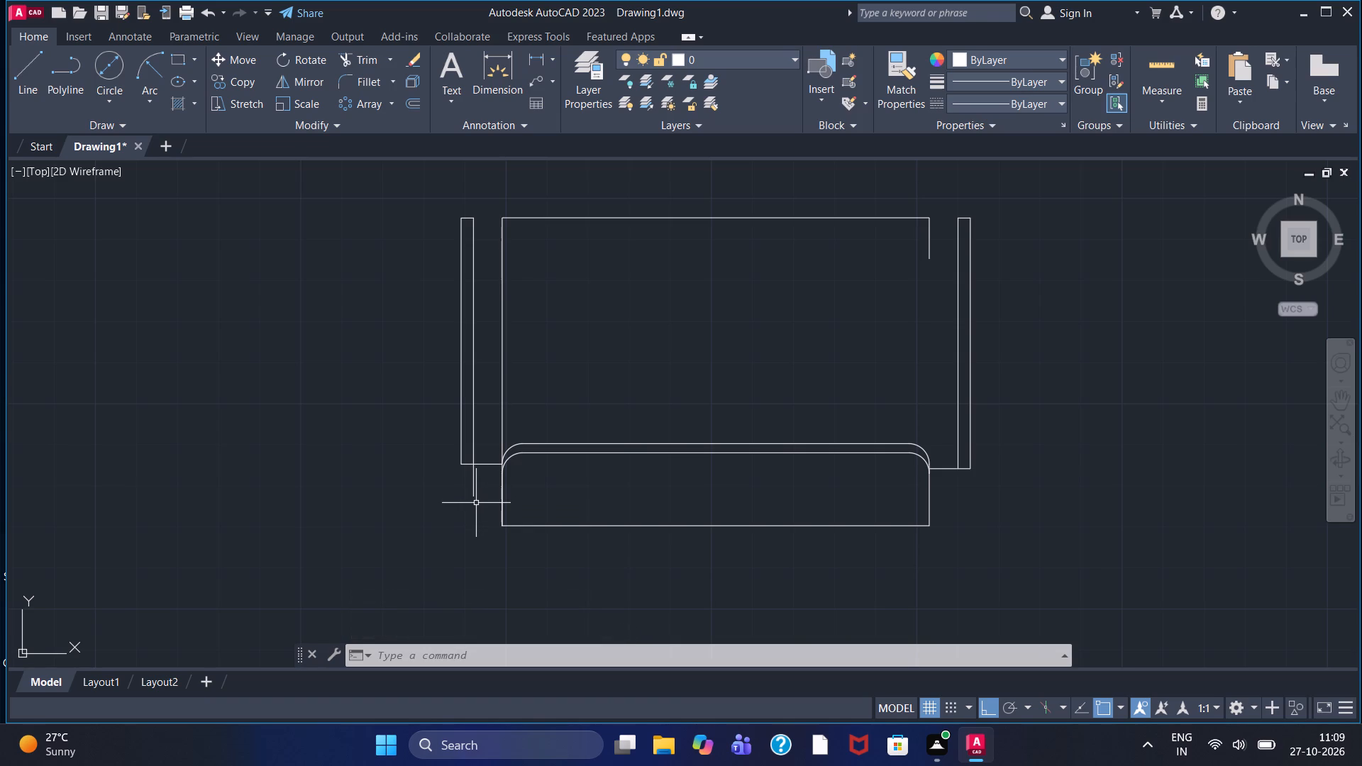
click(351, 50)
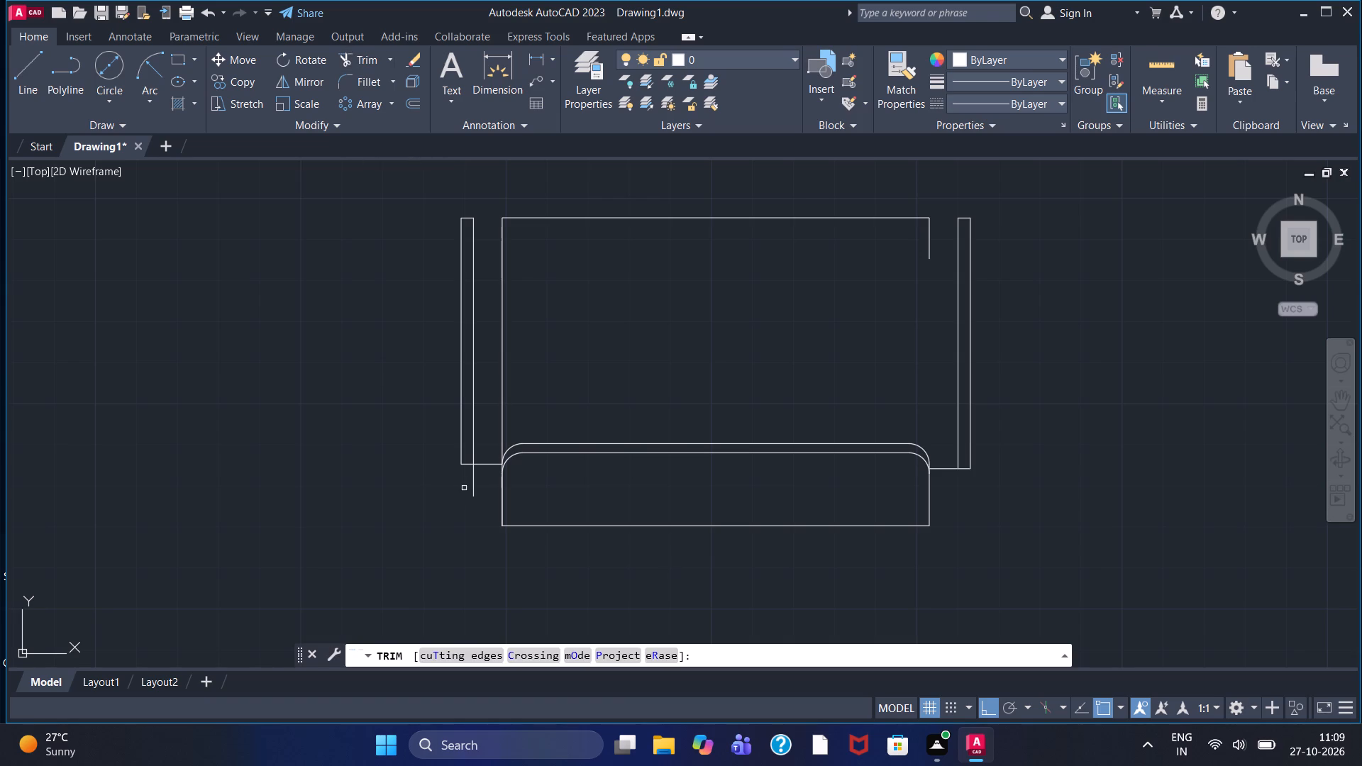
click(472, 488)
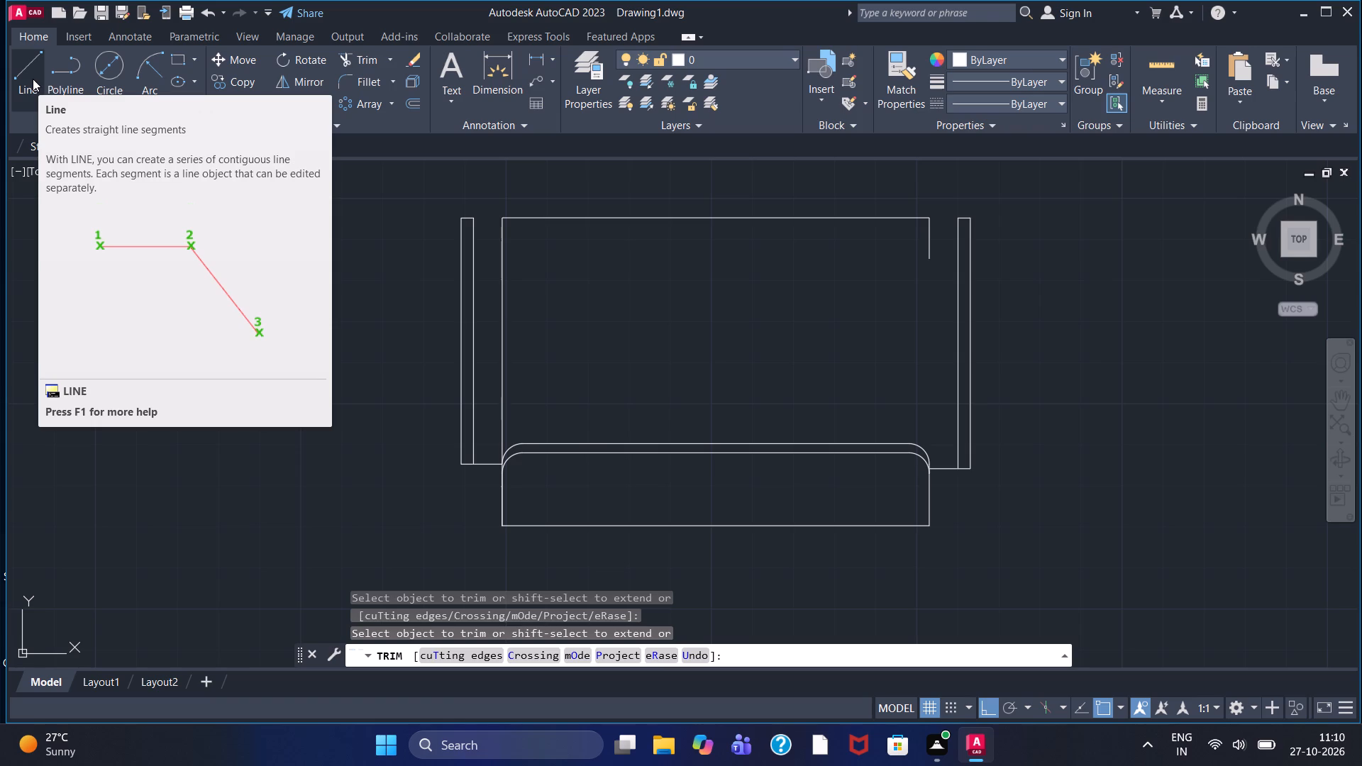
From the base's lower-left corner, draw lines 20 units right, 52 units up and about 40 units left, past the left strip.
click(33, 79)
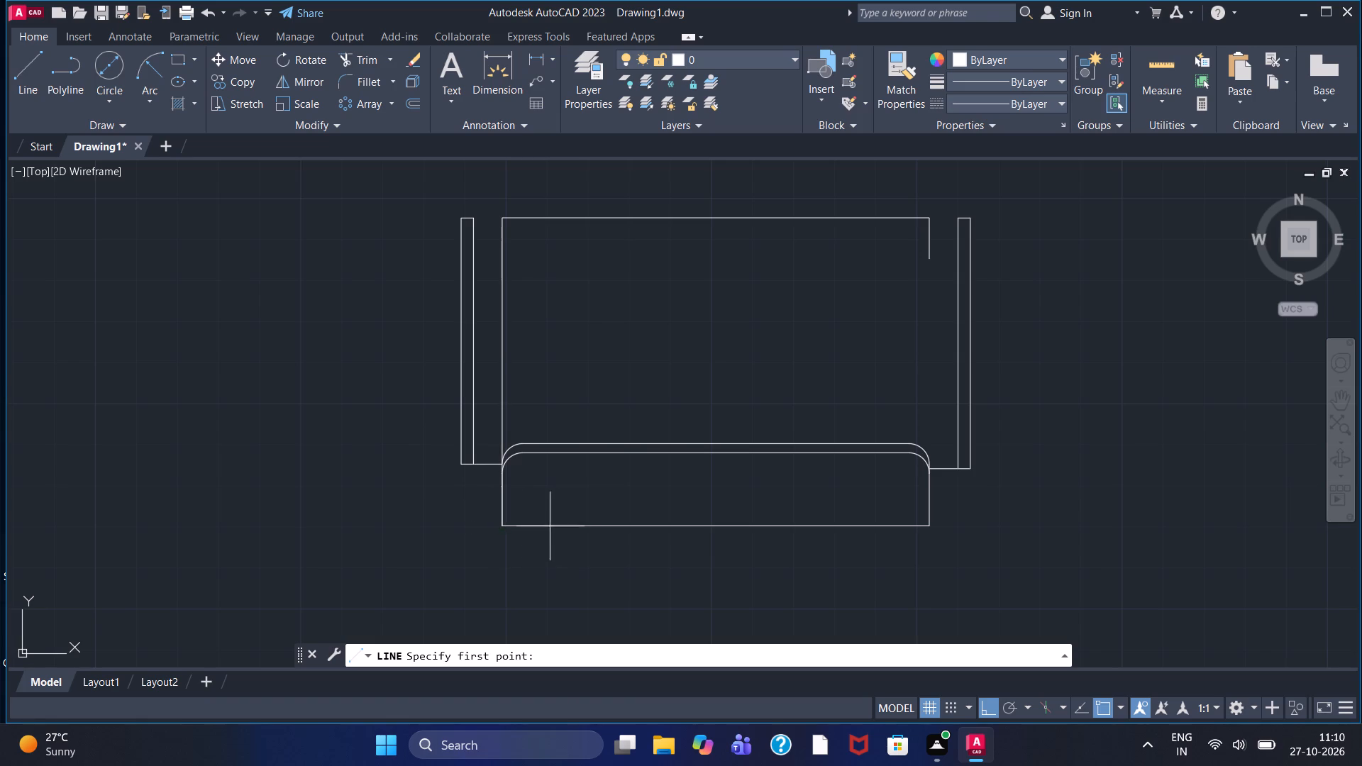
click(506, 526)
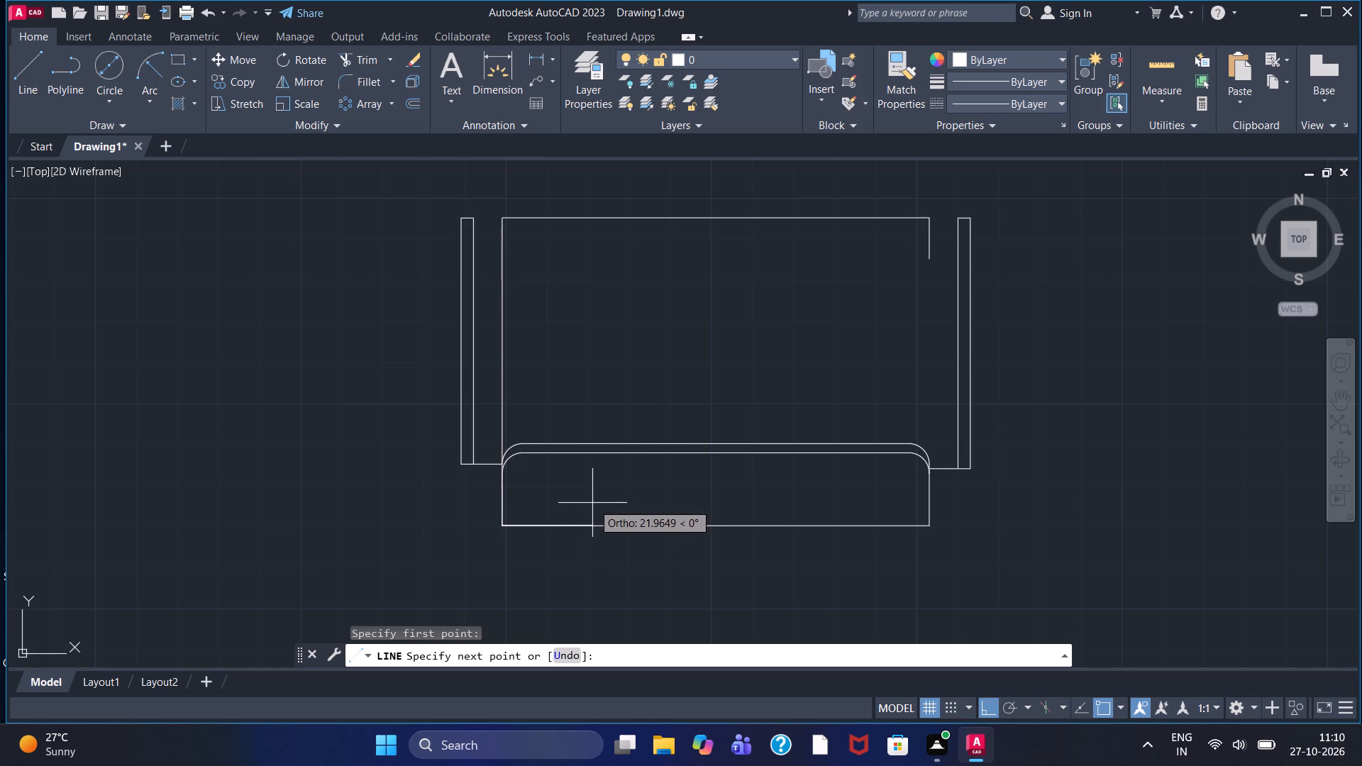
text(20)
key(Return)
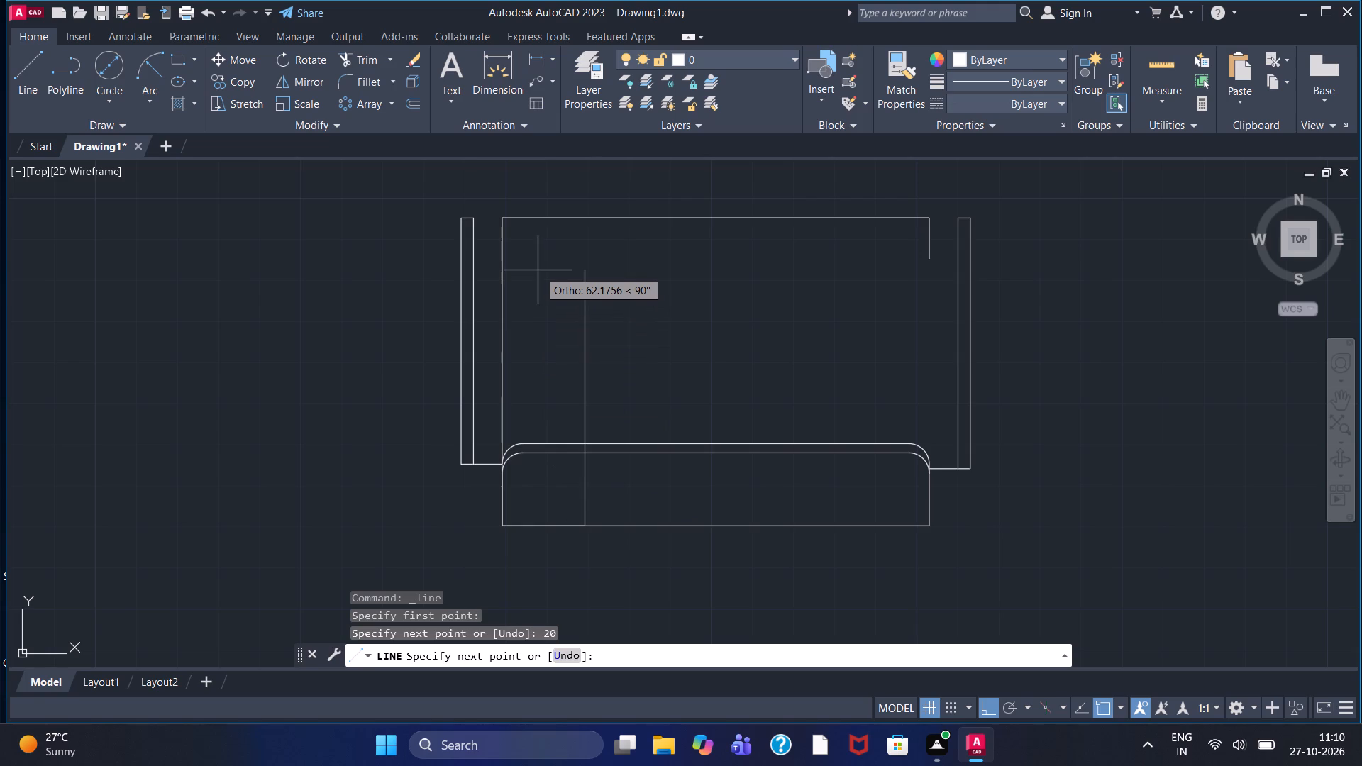
text(52)
key(Return)
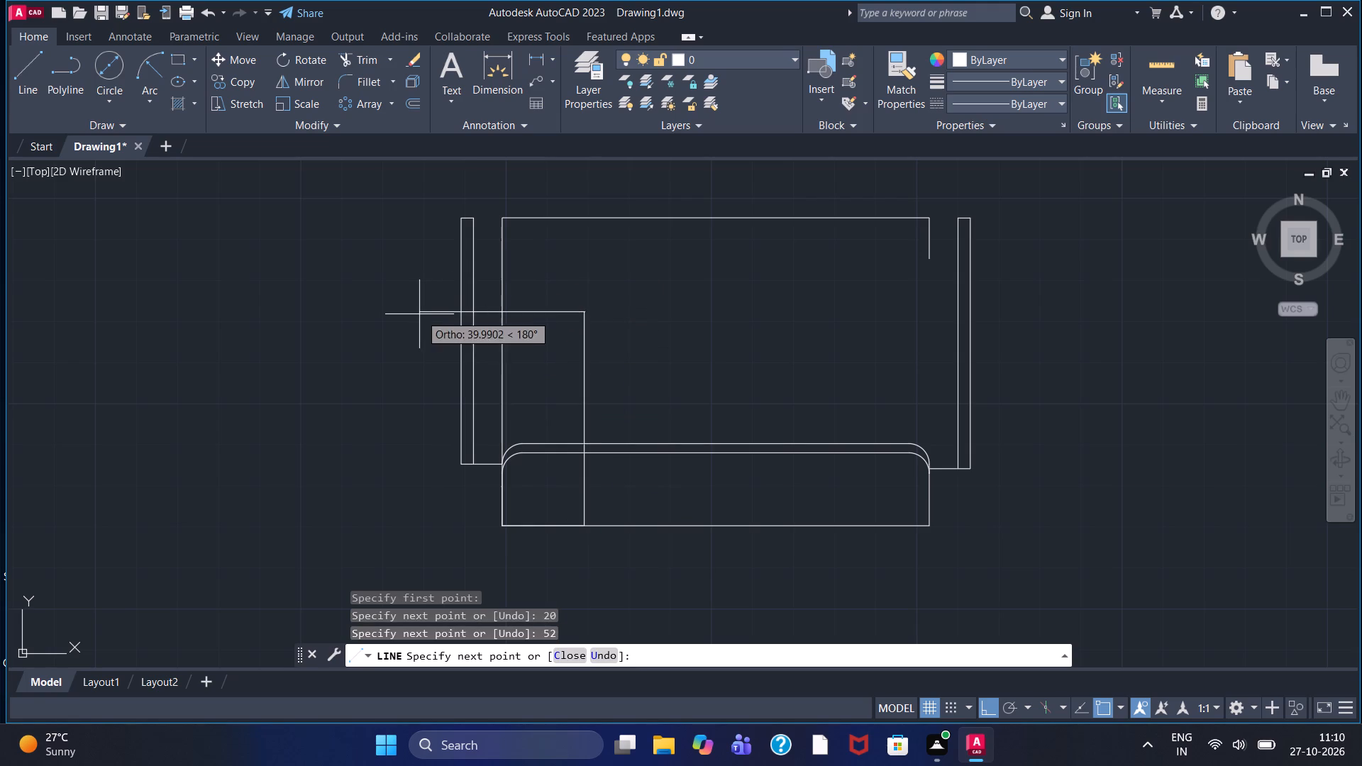
click(419, 314)
key(Escape)
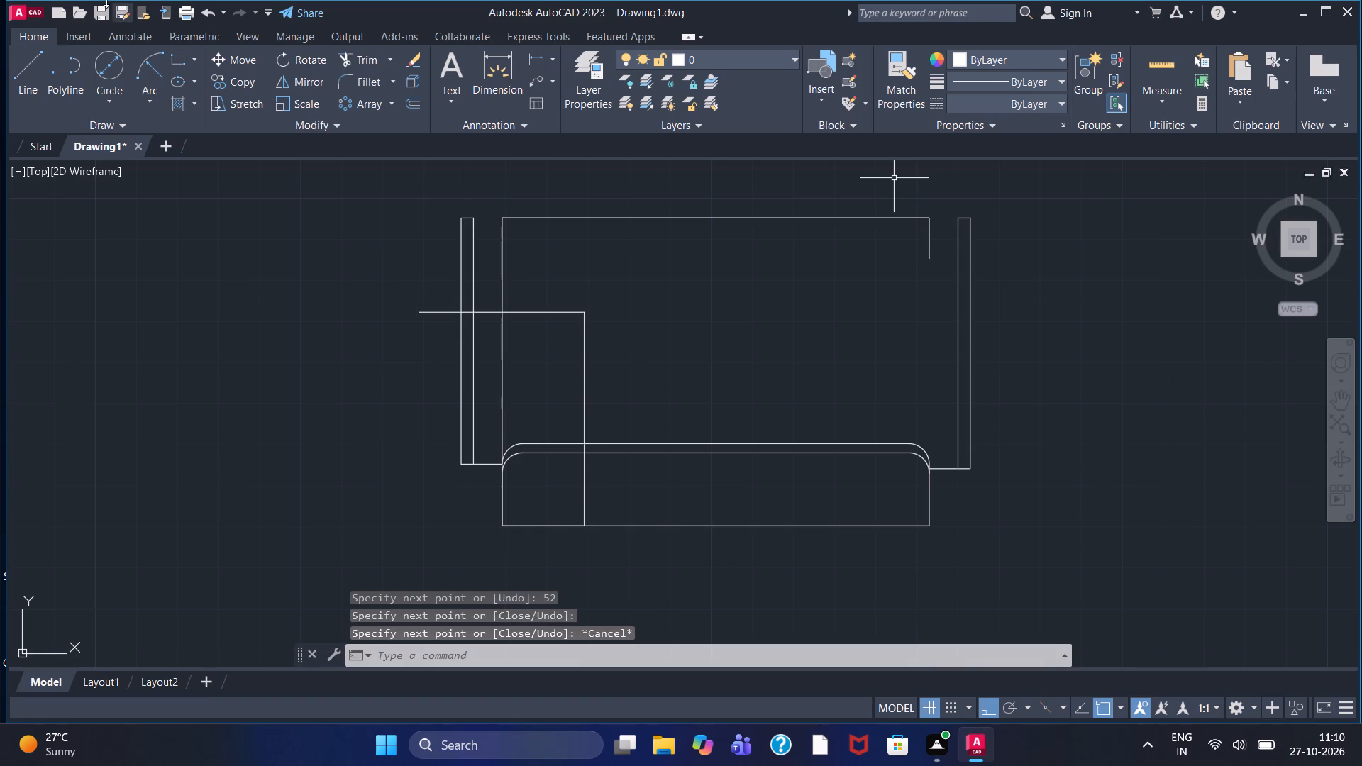
From the base's lower-right corner, draw lines 20 units left, 52 units up and about 41 units right, past the right strip.
click(21, 55)
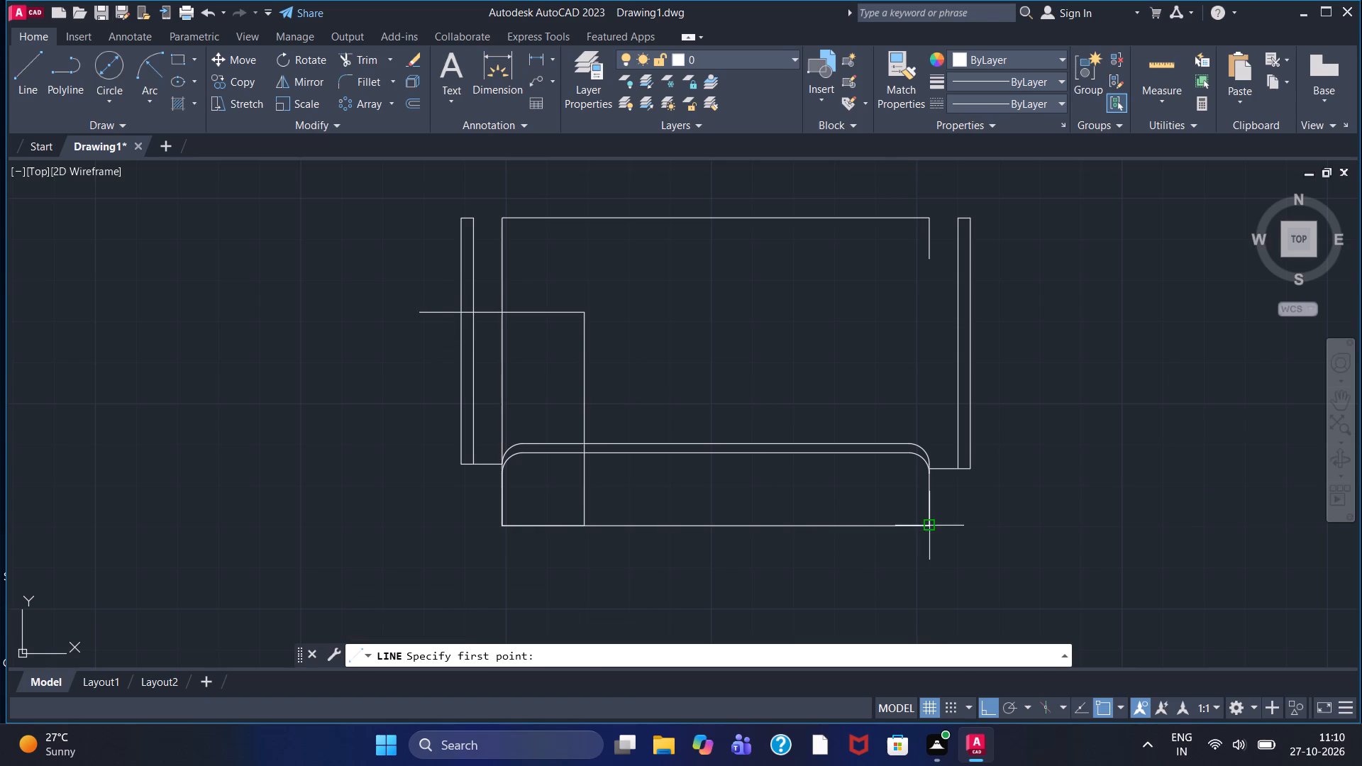
click(929, 528)
text(20)
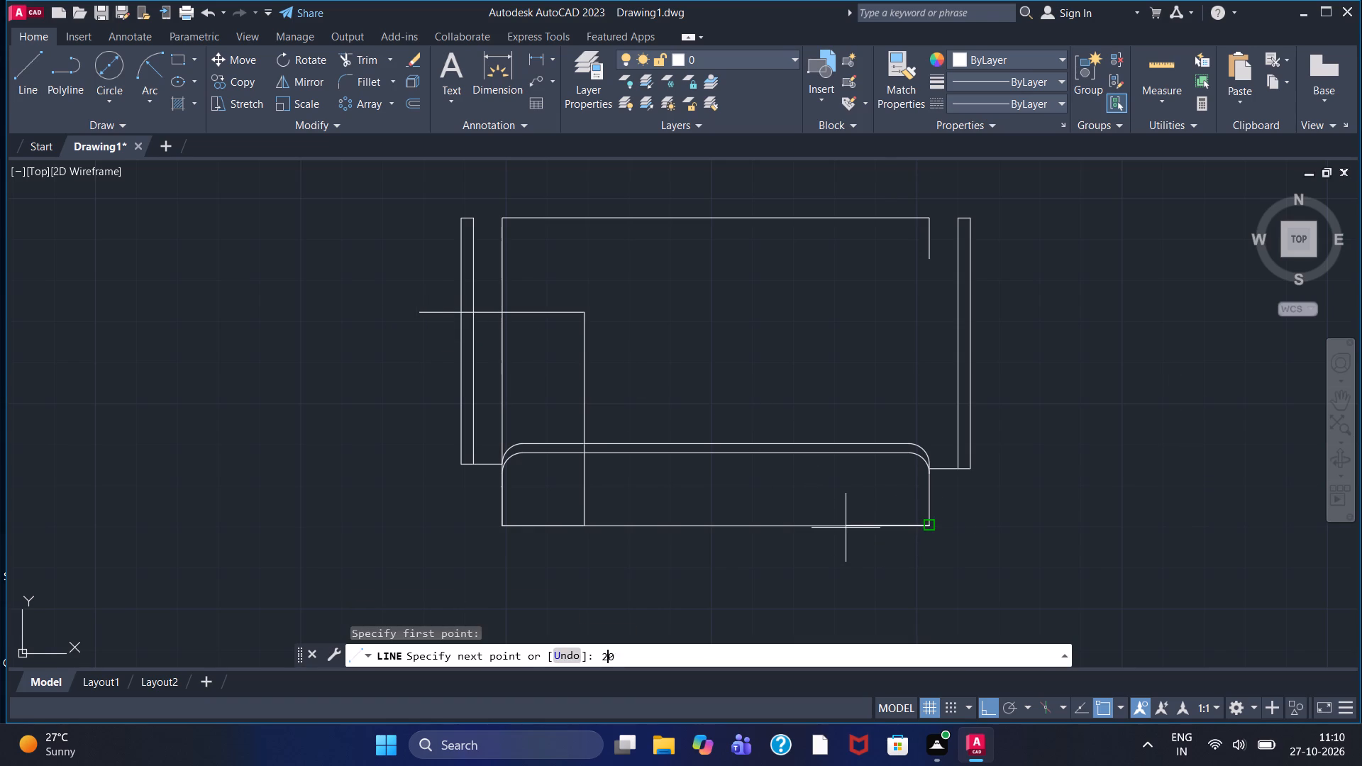
key(Return)
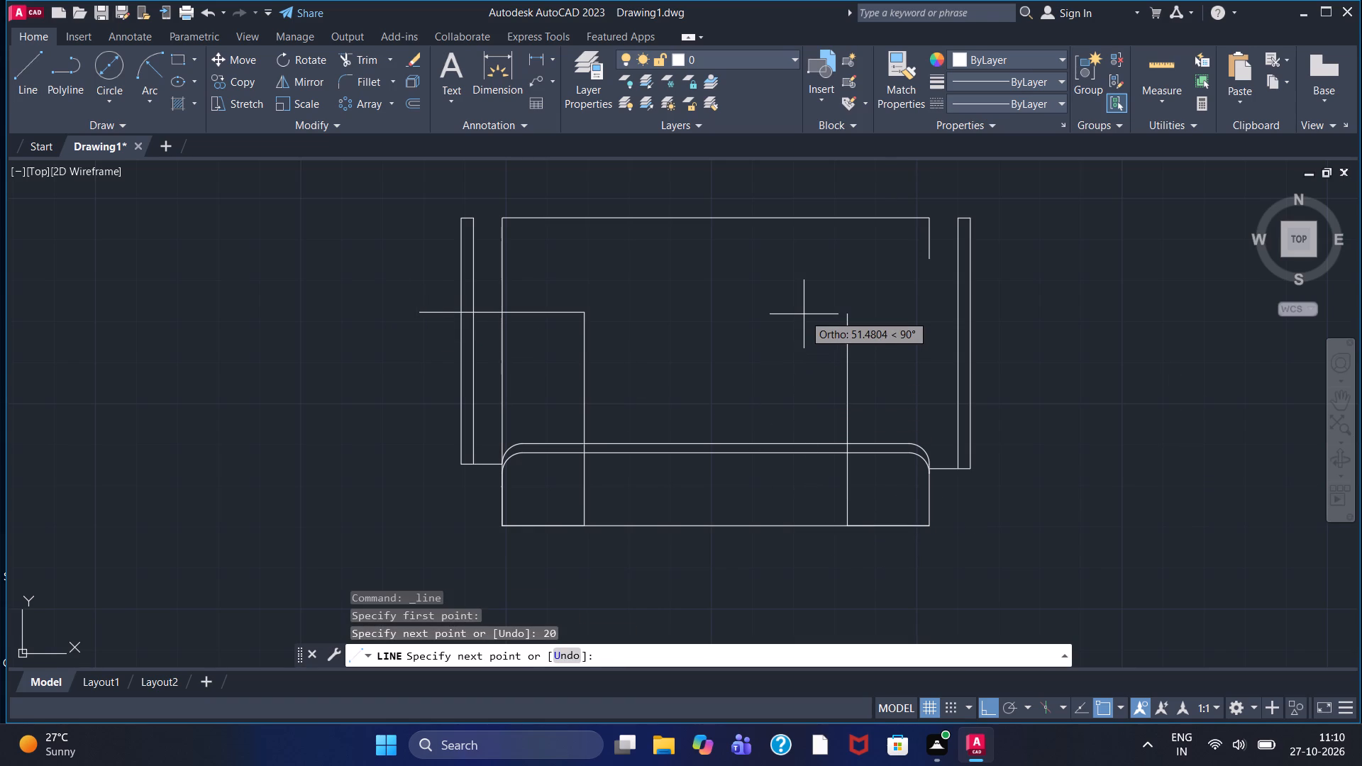
text(52)
key(Return)
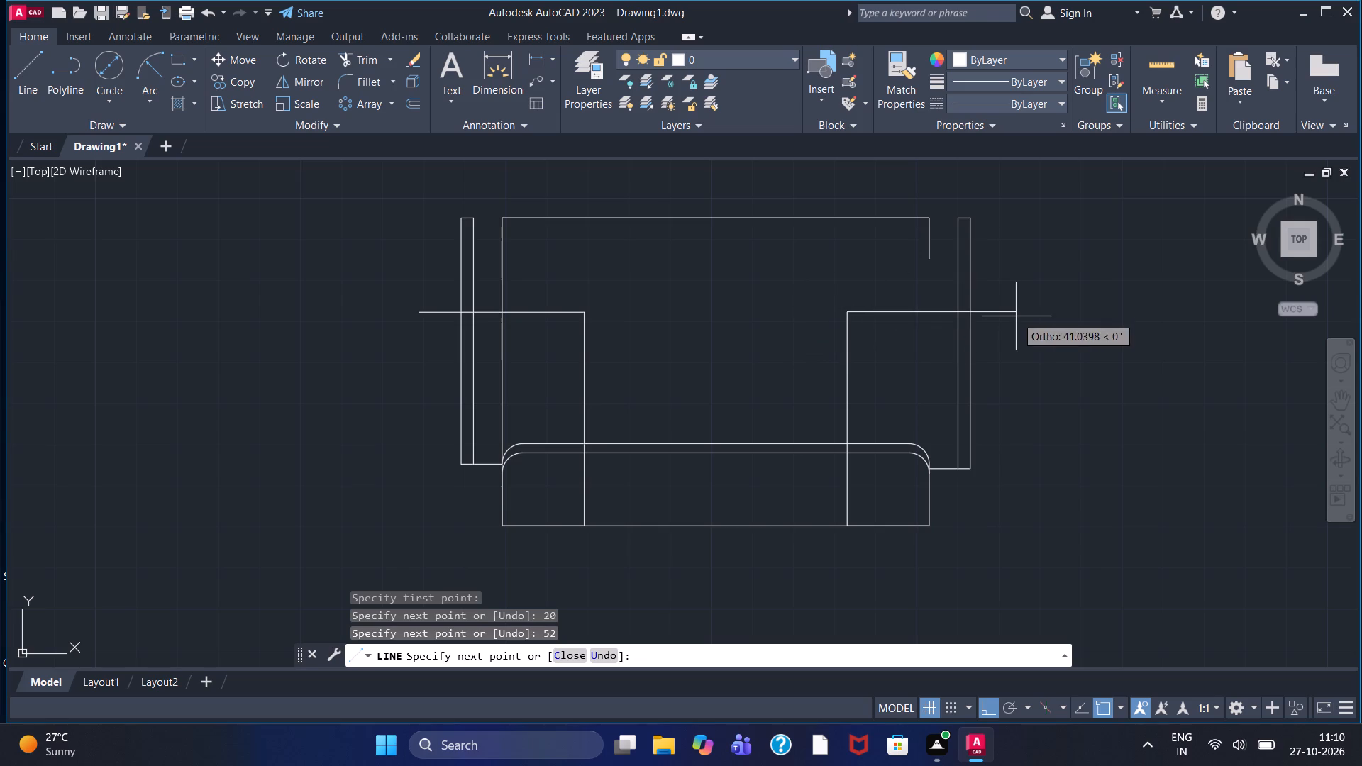
click(1017, 316)
key(Escape)
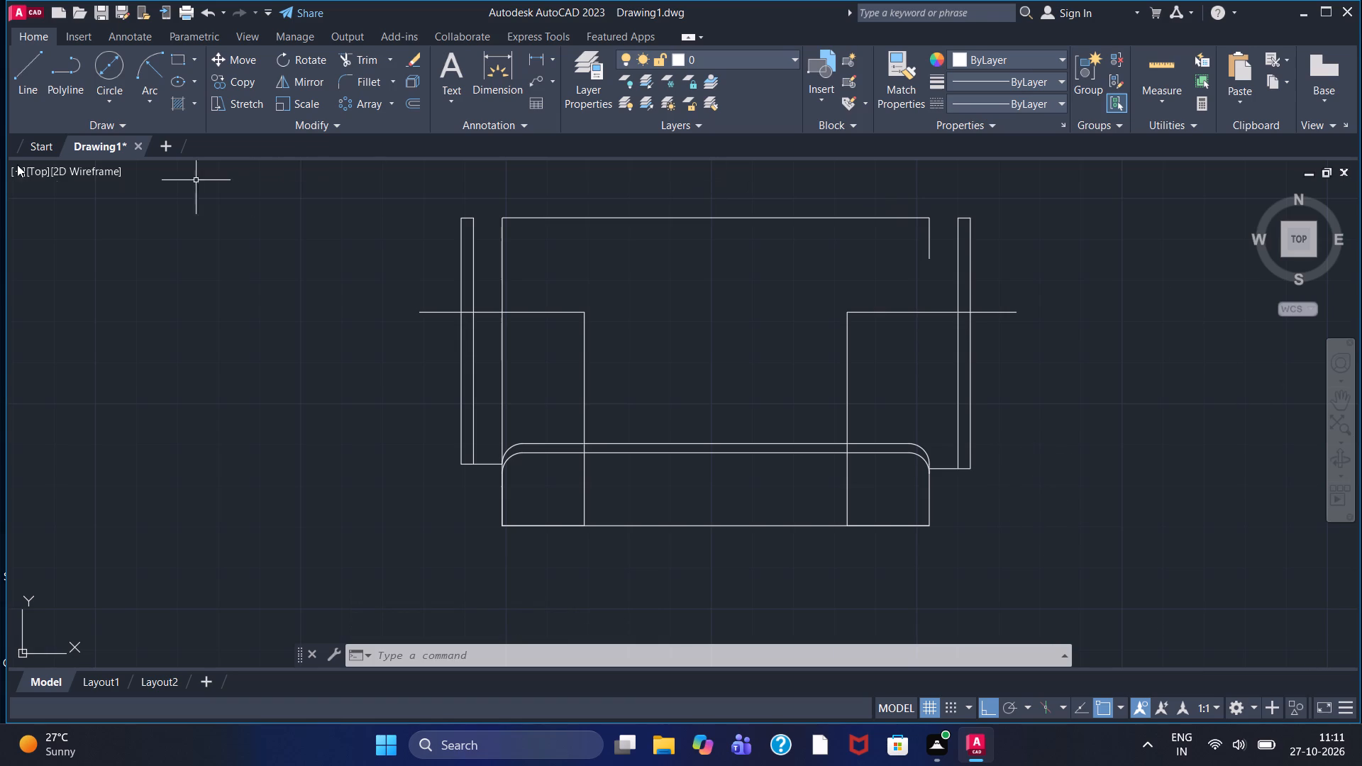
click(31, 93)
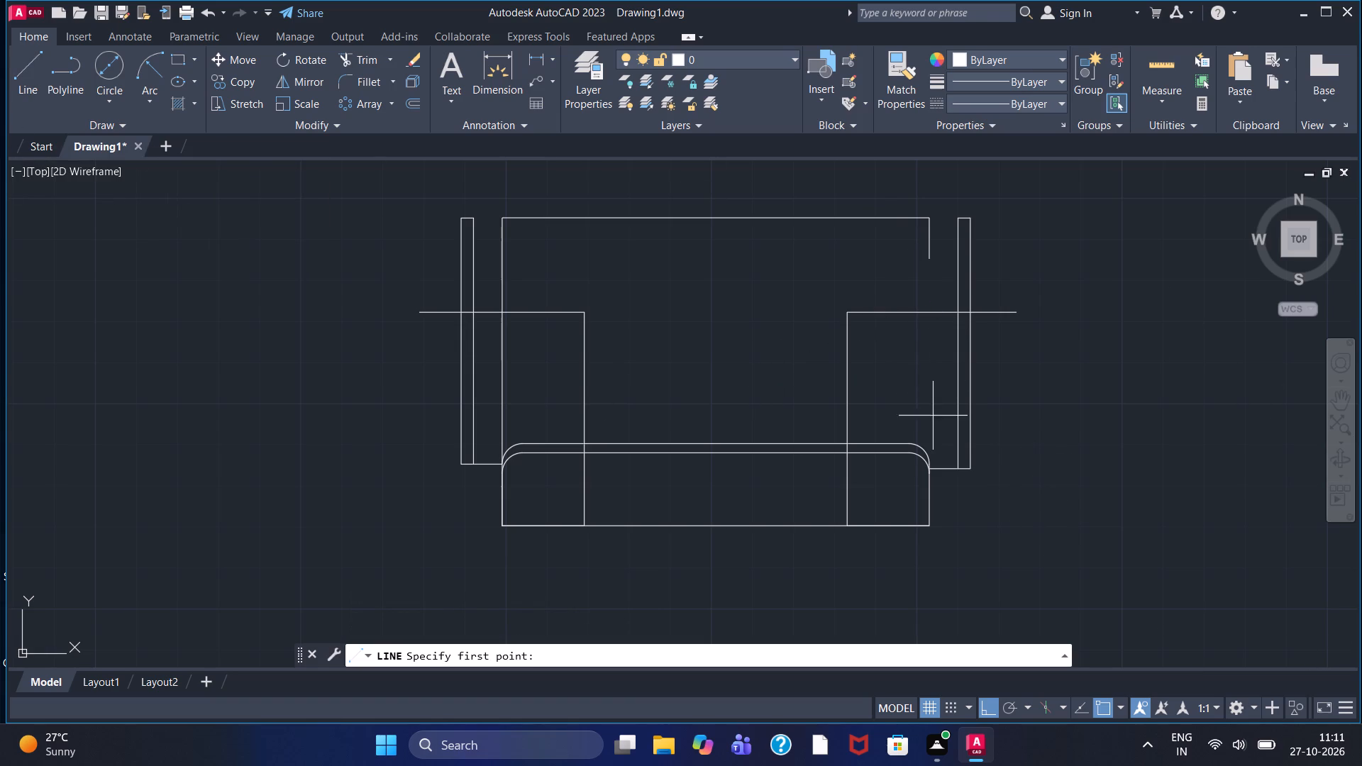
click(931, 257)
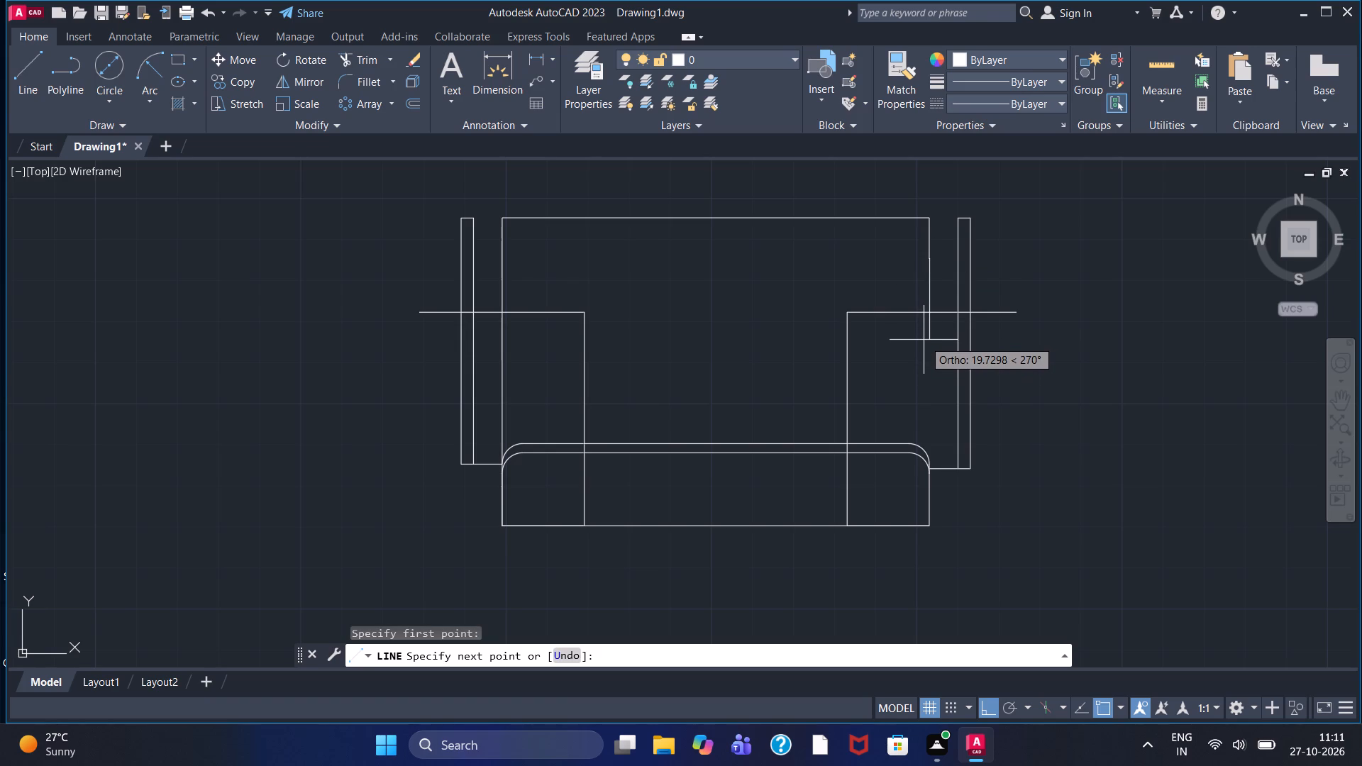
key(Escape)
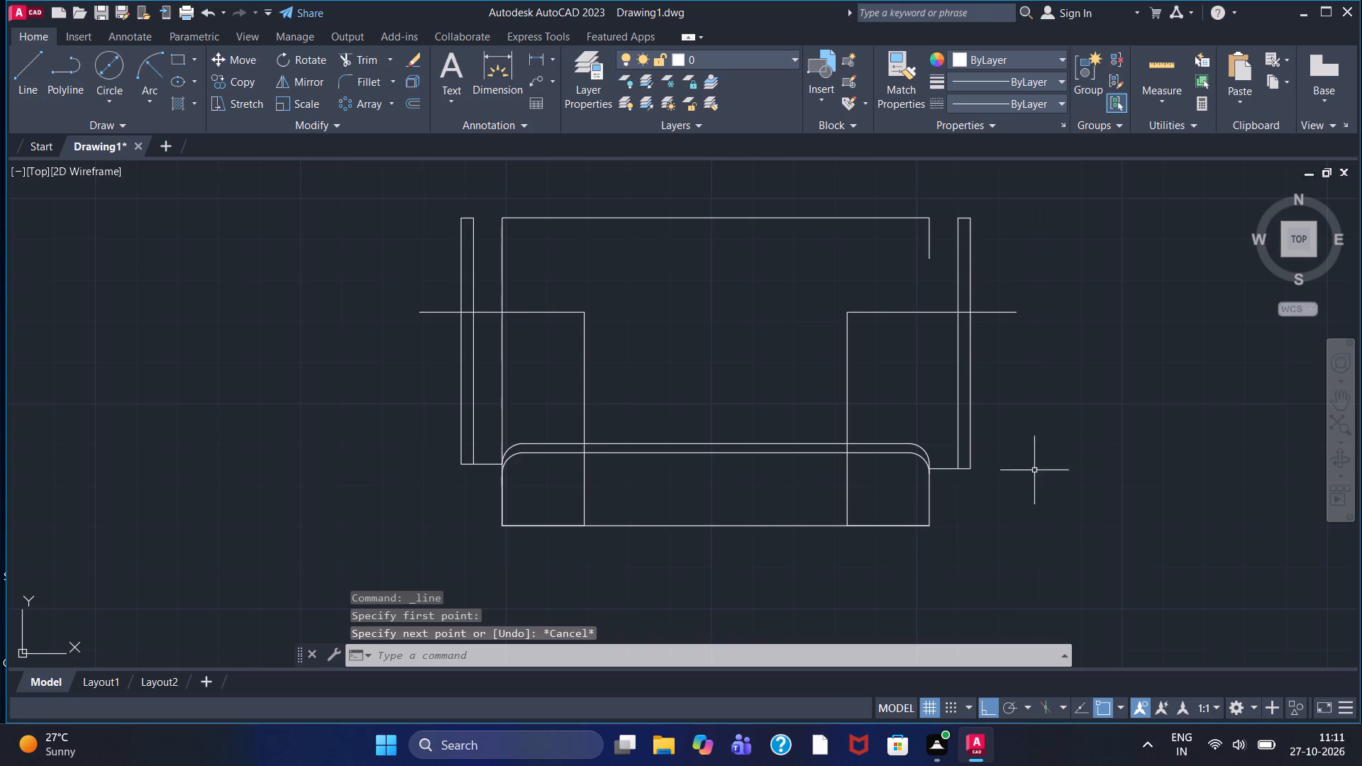
Extend the short upper-right vertical edge down with a line across the right horizontal line, and trim the part below it.
click(16, 75)
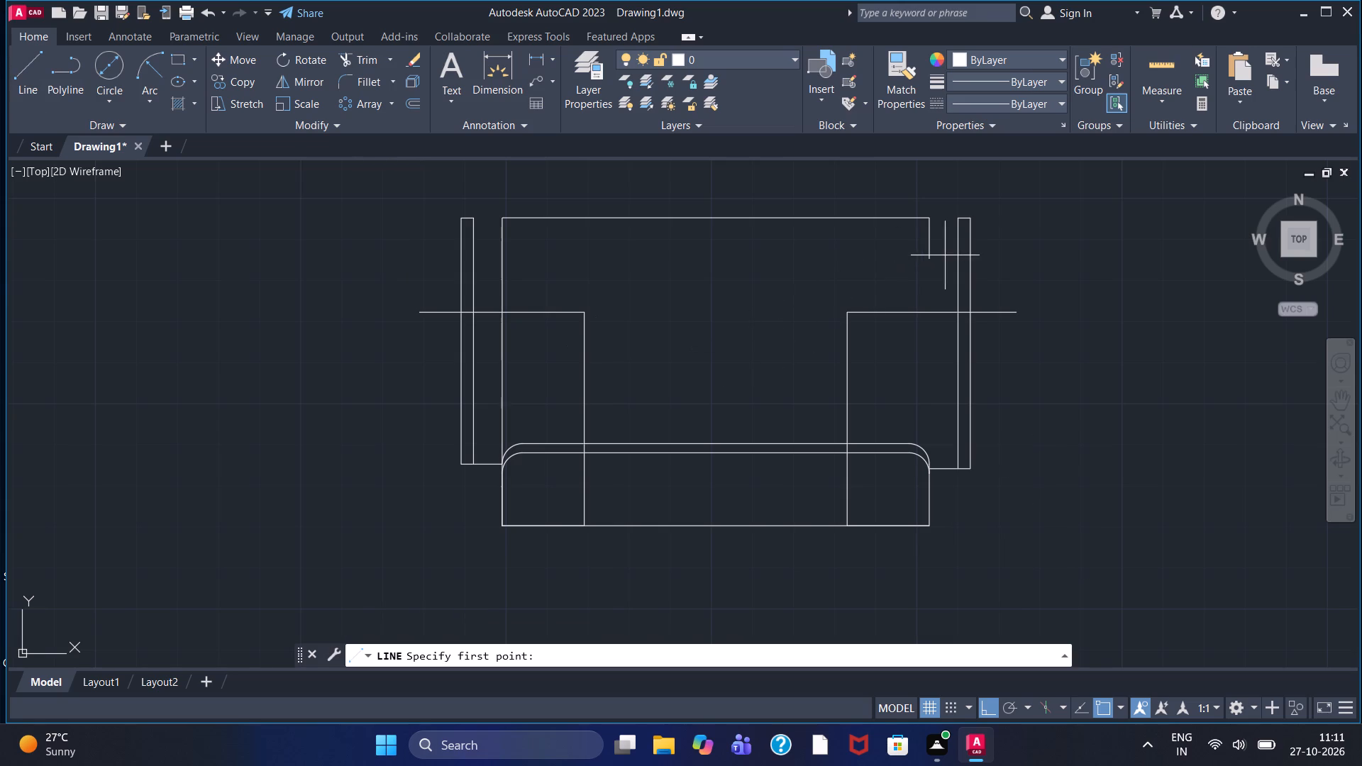
click(930, 258)
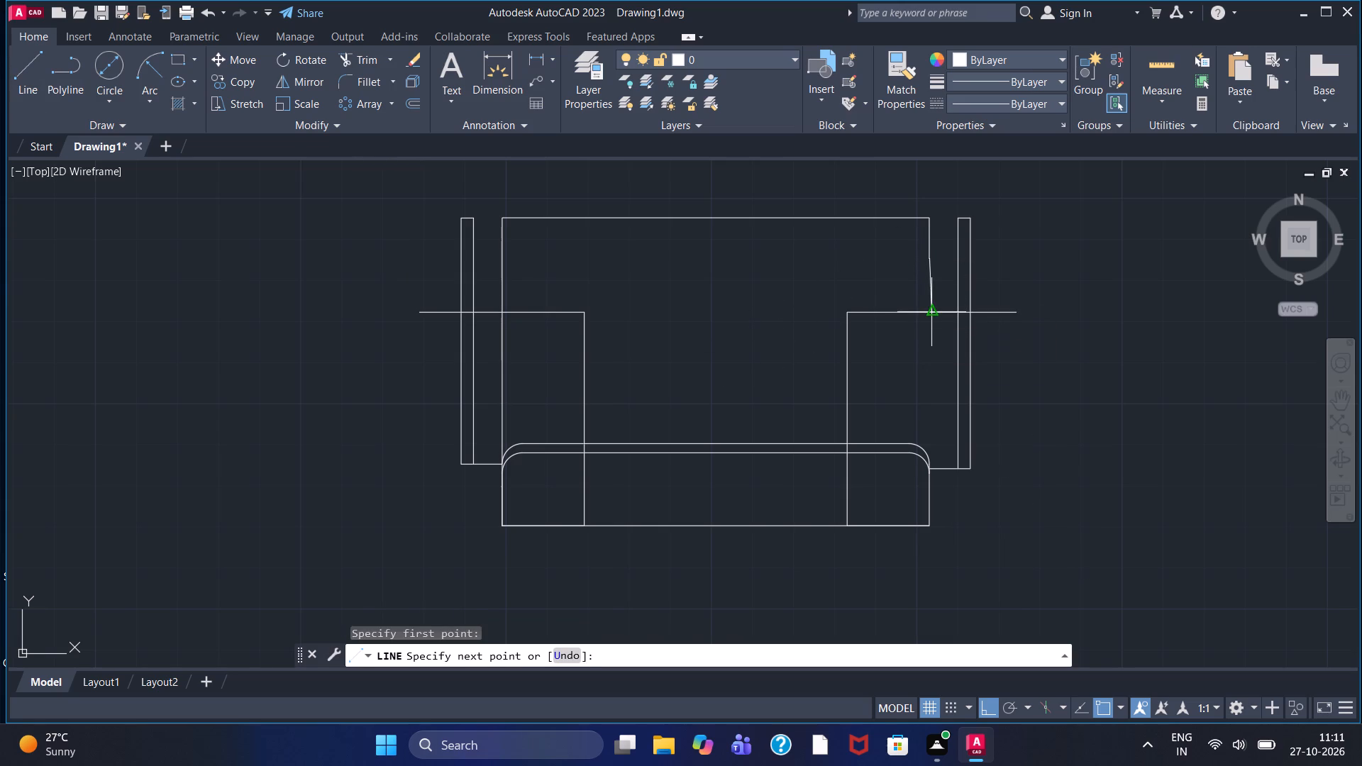
click(918, 359)
key(Escape)
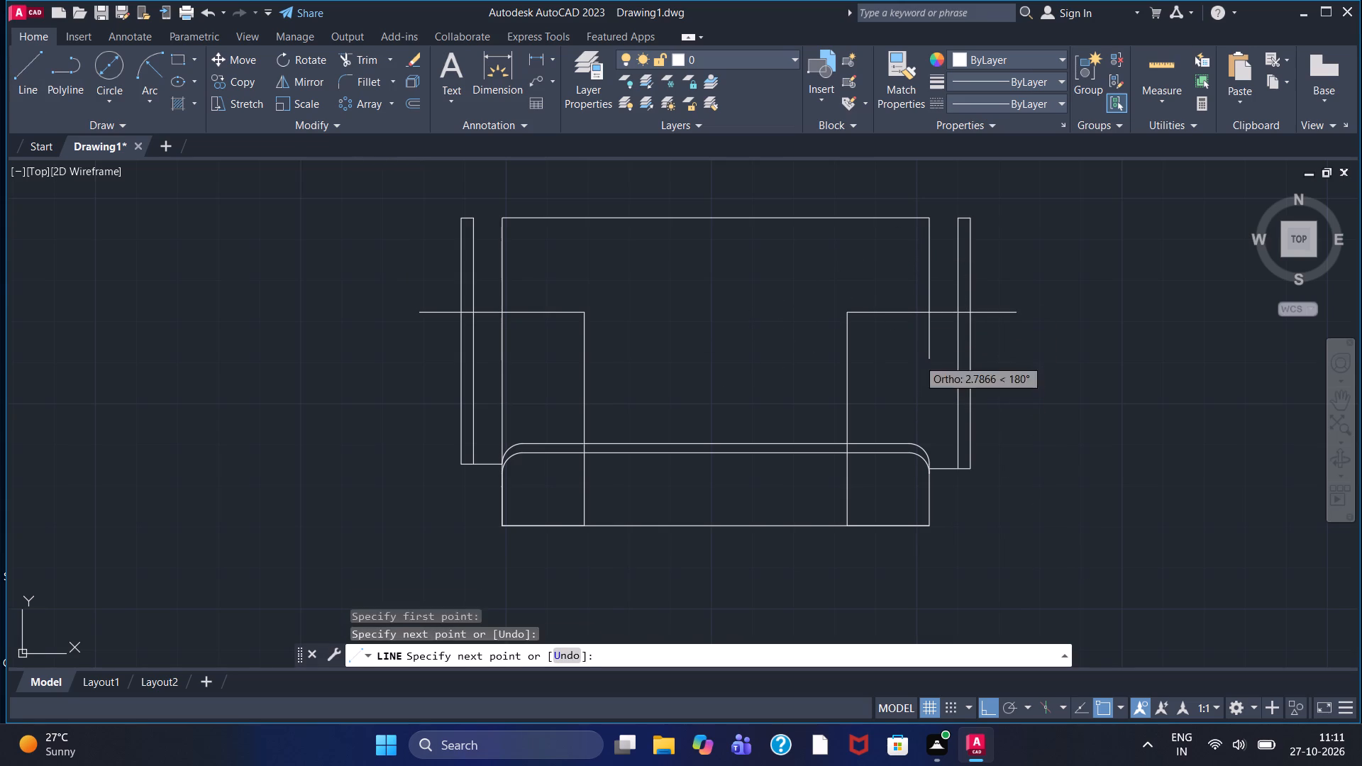
click(372, 55)
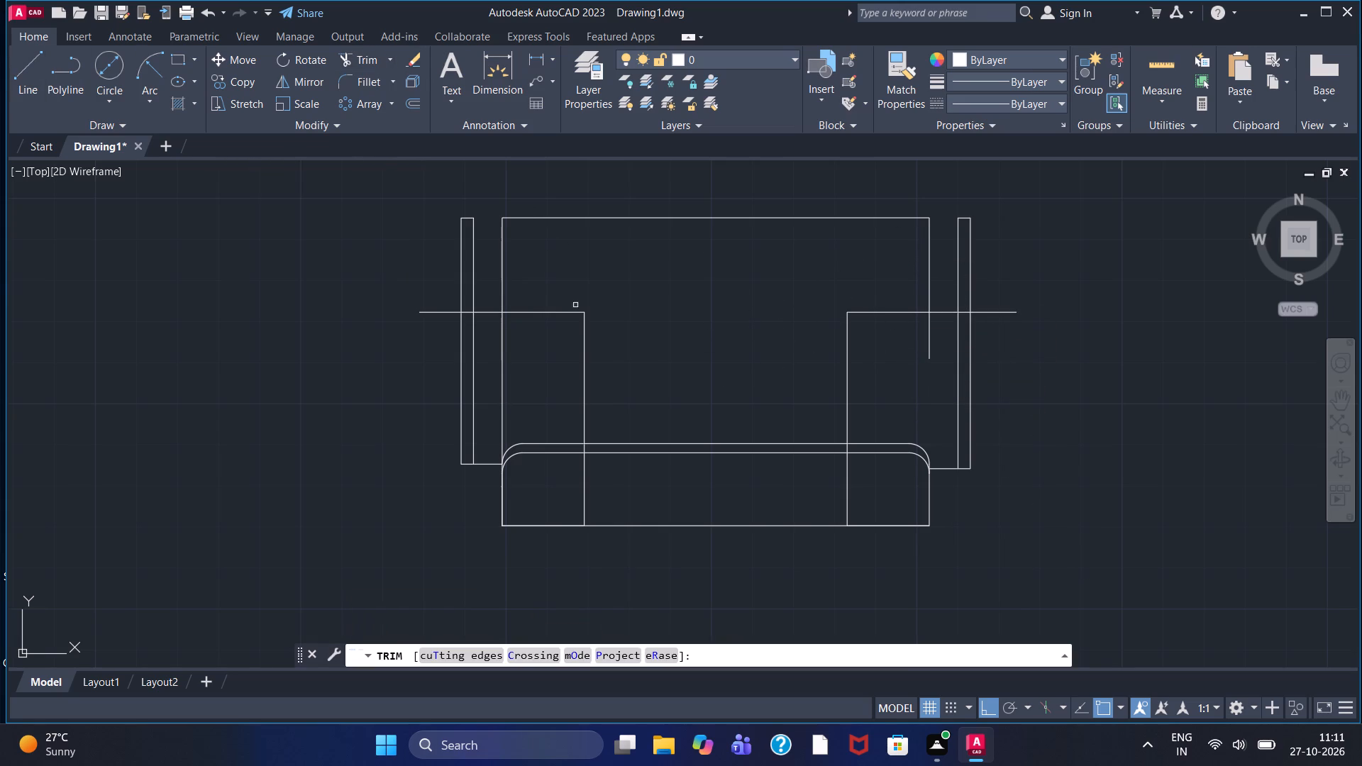
click(929, 340)
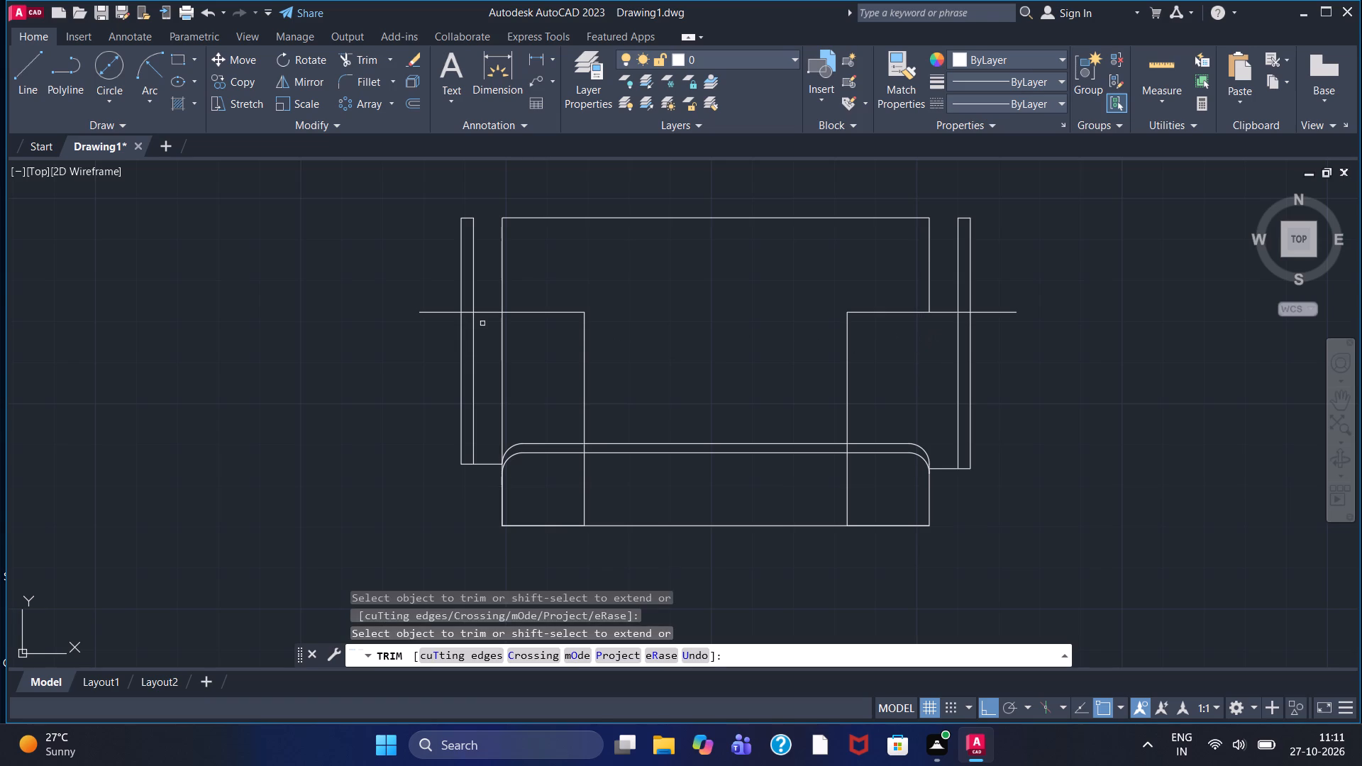
Draw a line 10 units straight down from where the inner right vertical edge meets the right horizontal line.
click(26, 83)
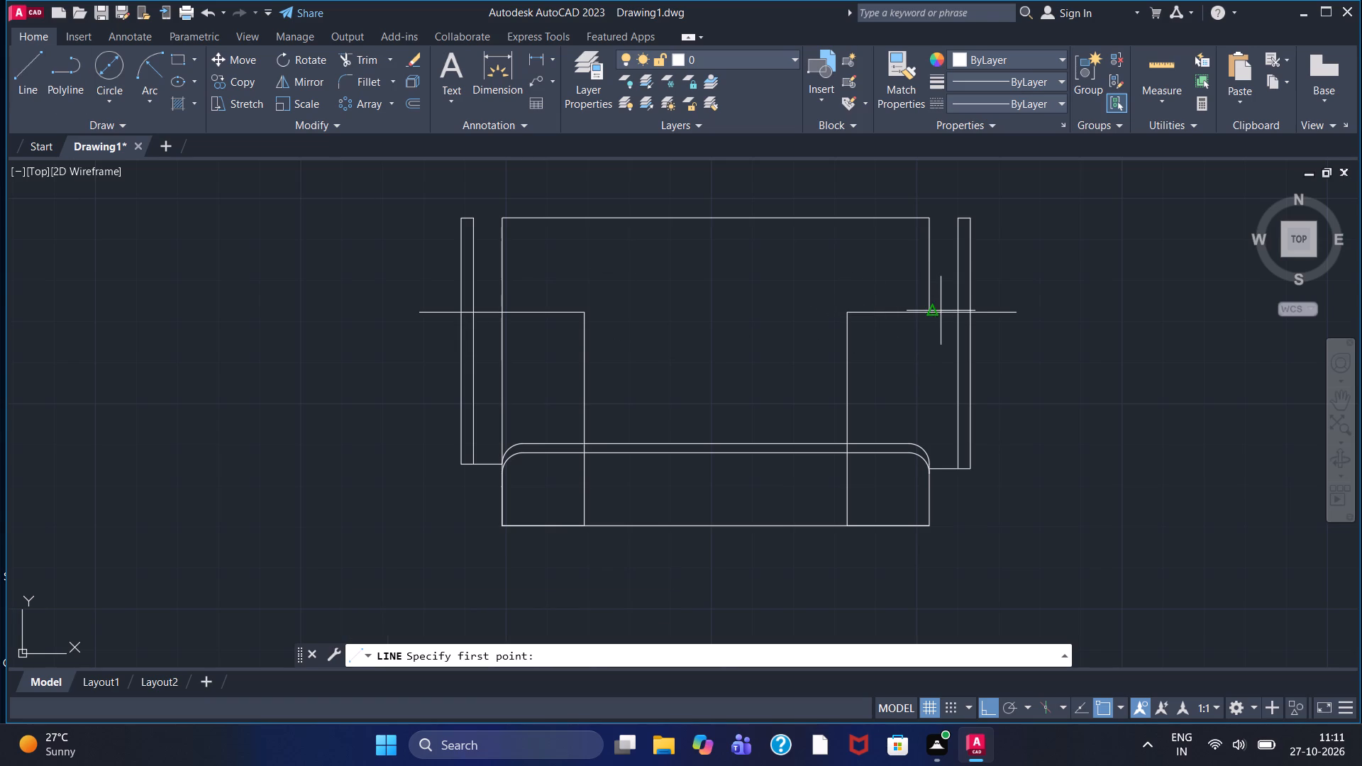
scroll(925, 314, up, 3)
click(925, 309)
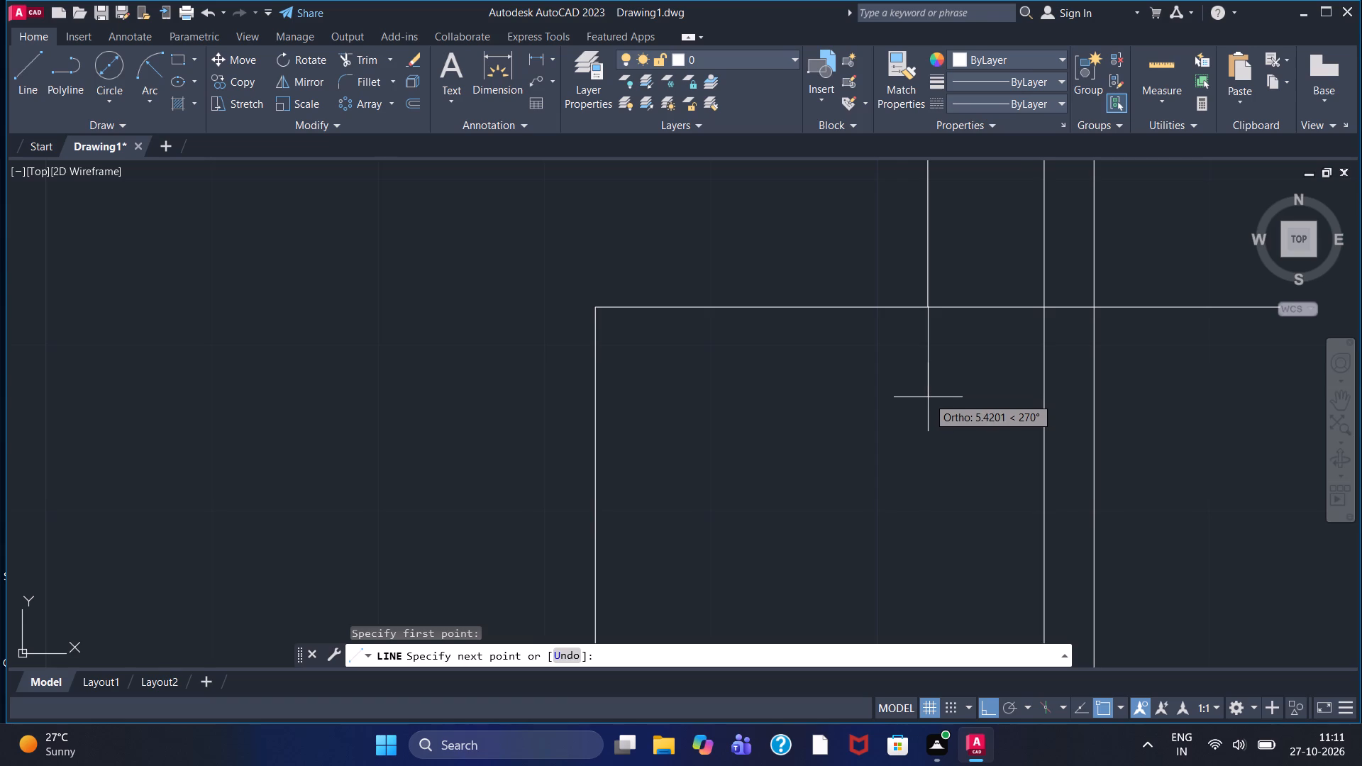
scroll(928, 397, down, 1)
middle_drag(928, 397, 897, 226)
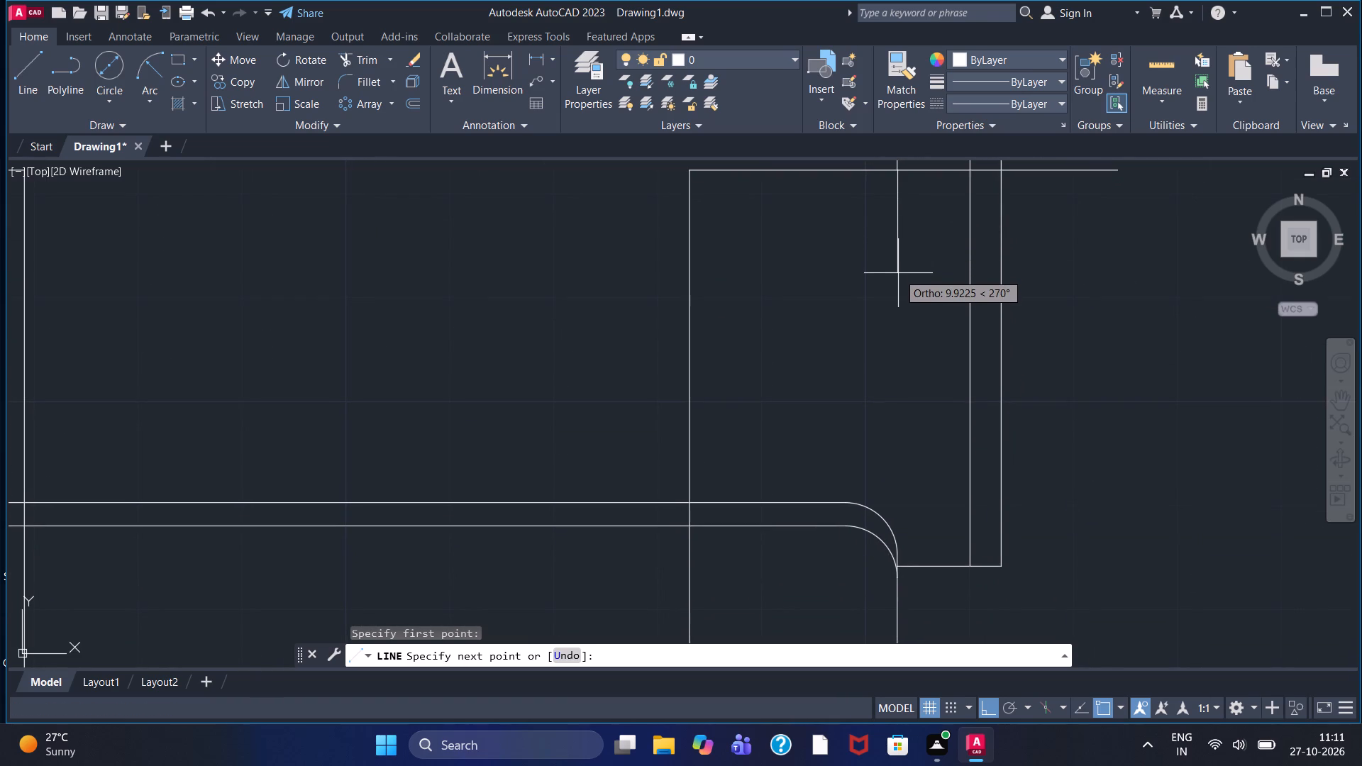
text(10)
key(Return)
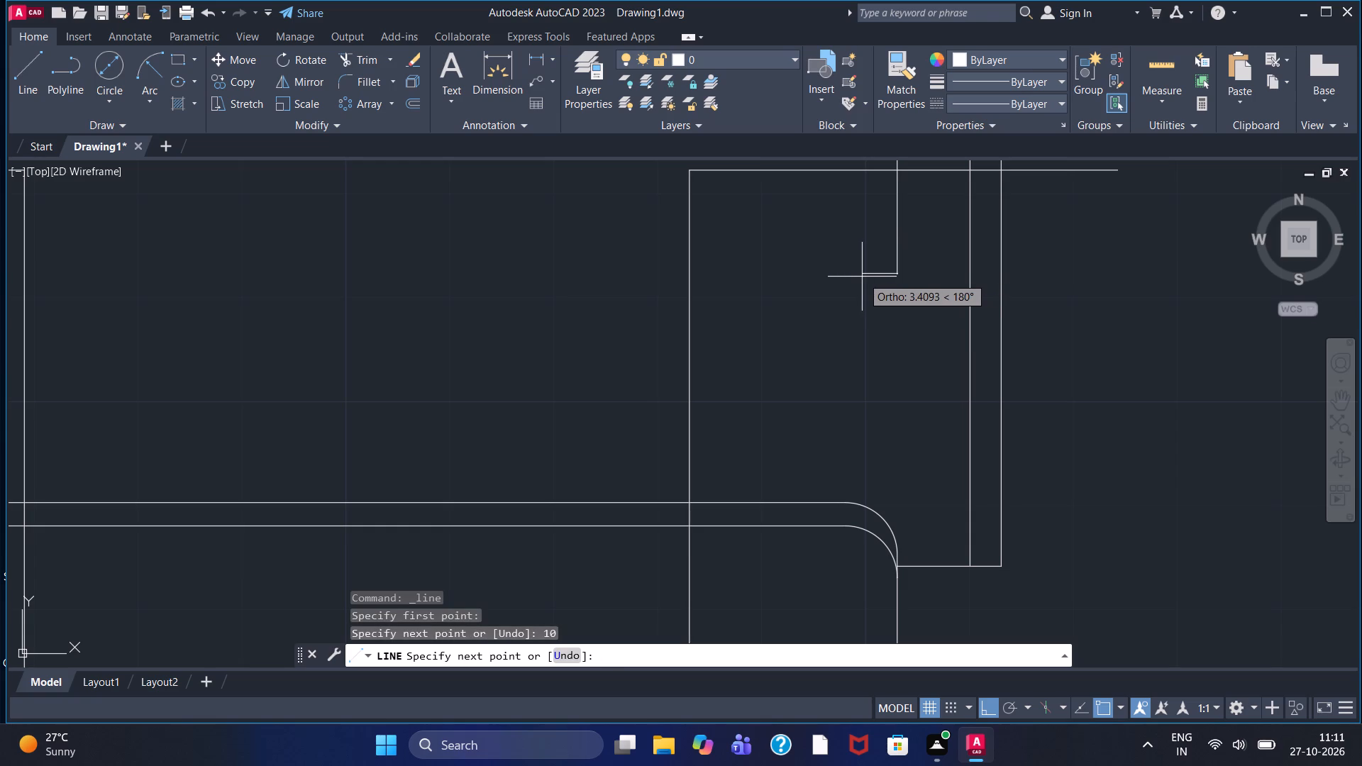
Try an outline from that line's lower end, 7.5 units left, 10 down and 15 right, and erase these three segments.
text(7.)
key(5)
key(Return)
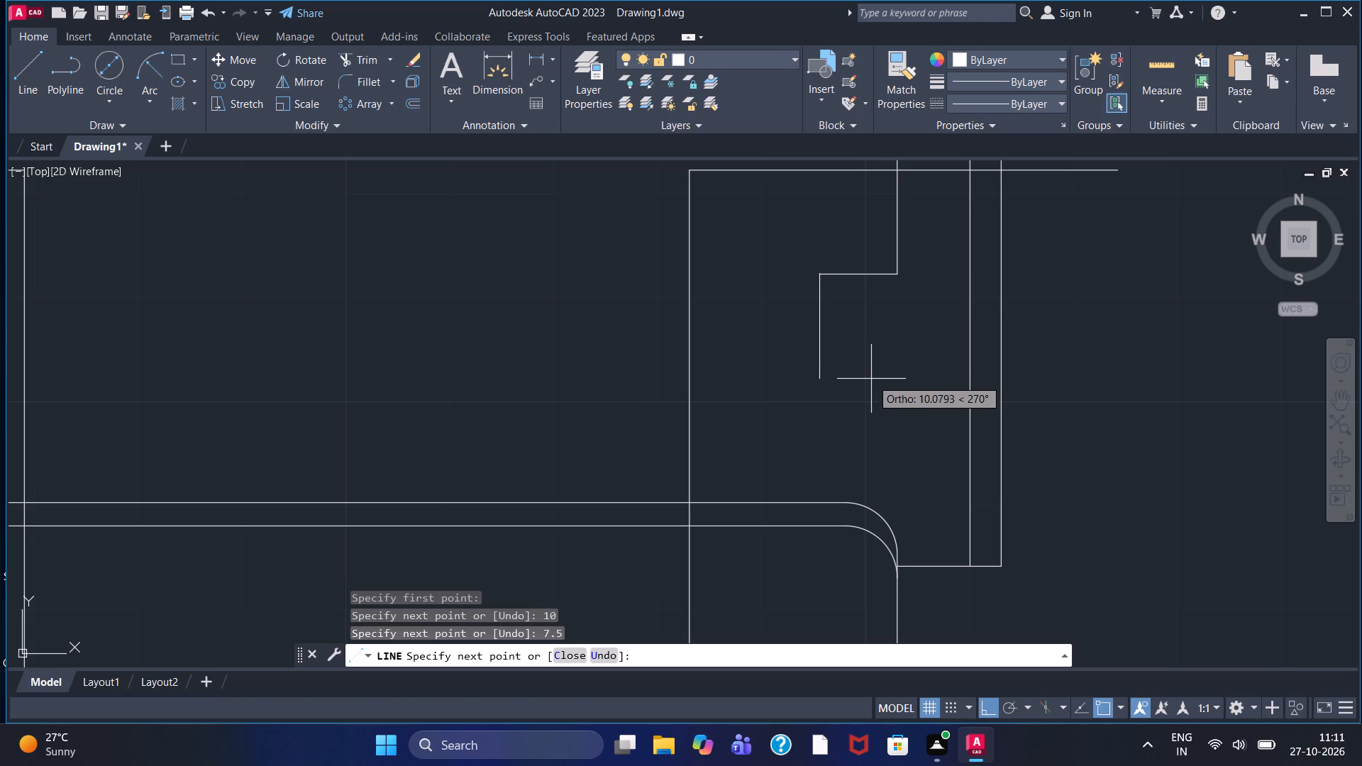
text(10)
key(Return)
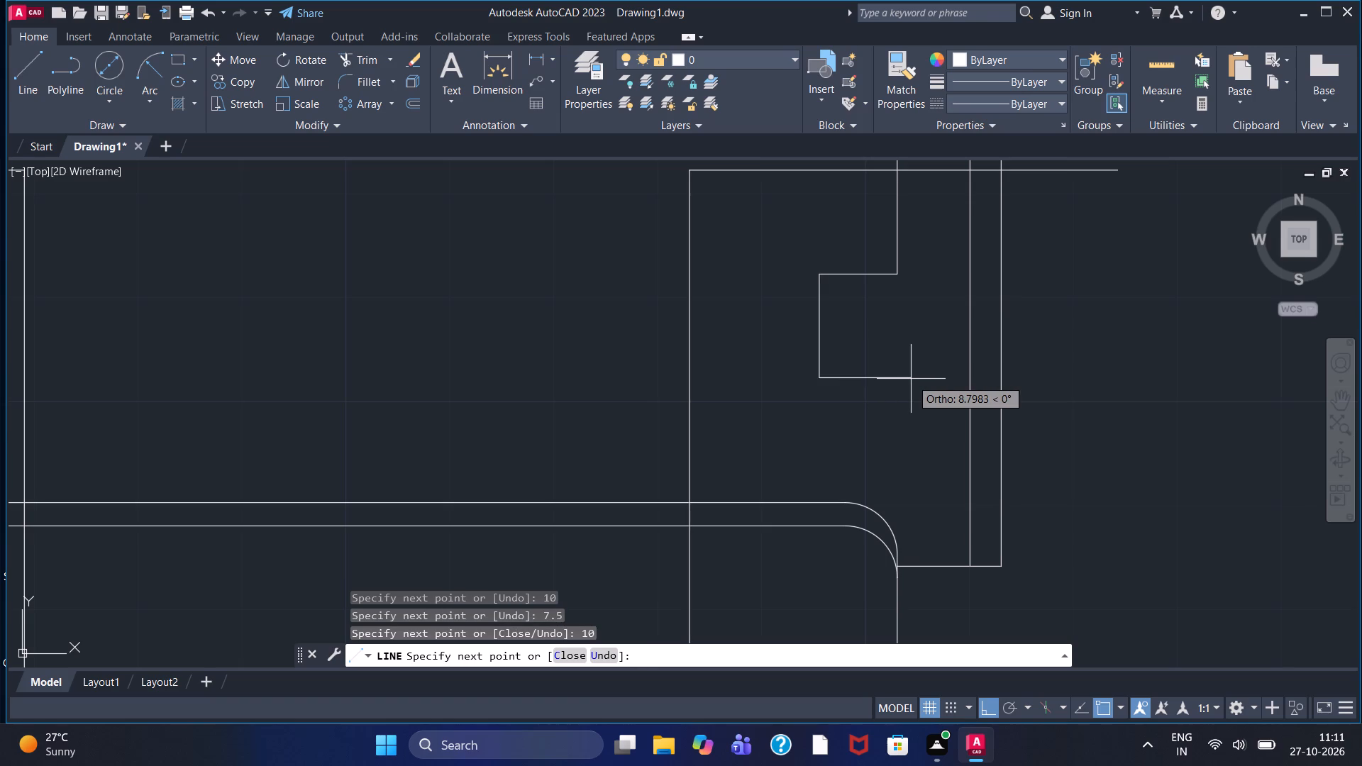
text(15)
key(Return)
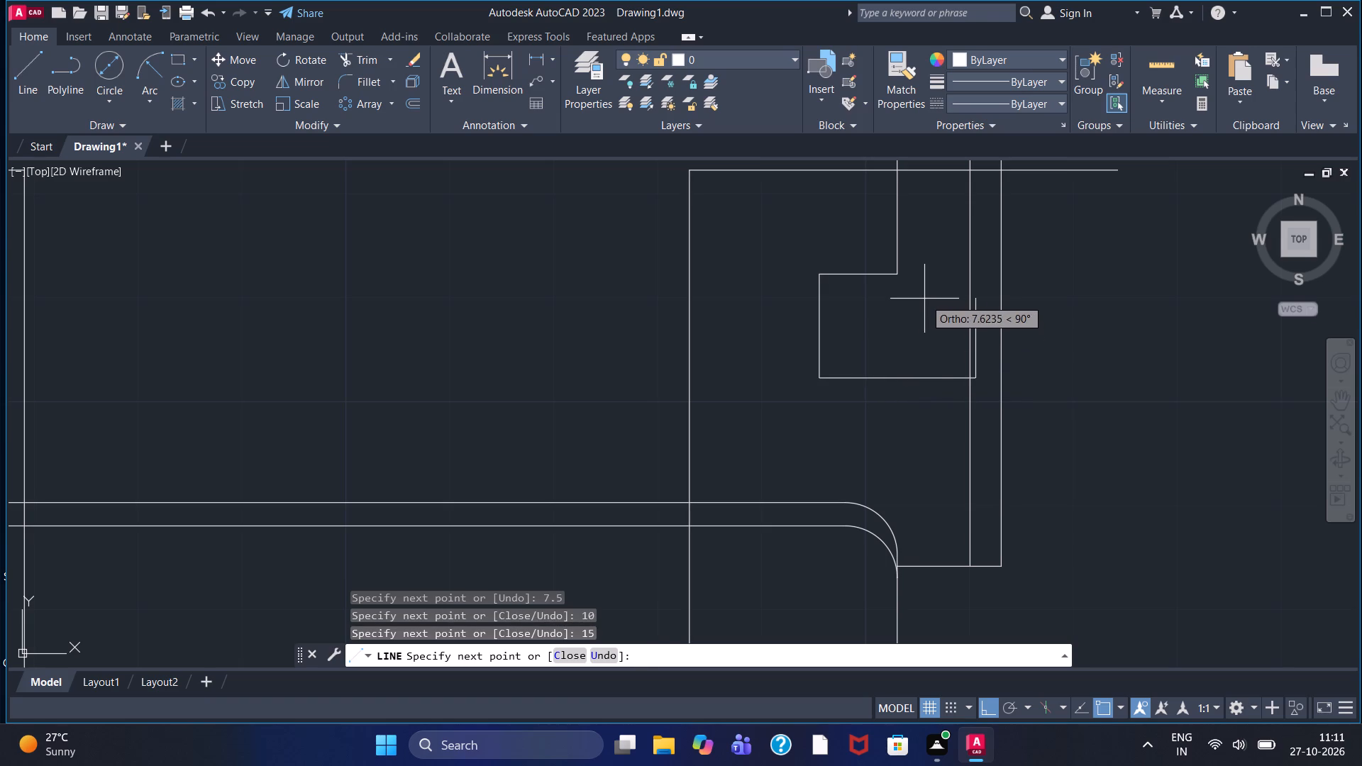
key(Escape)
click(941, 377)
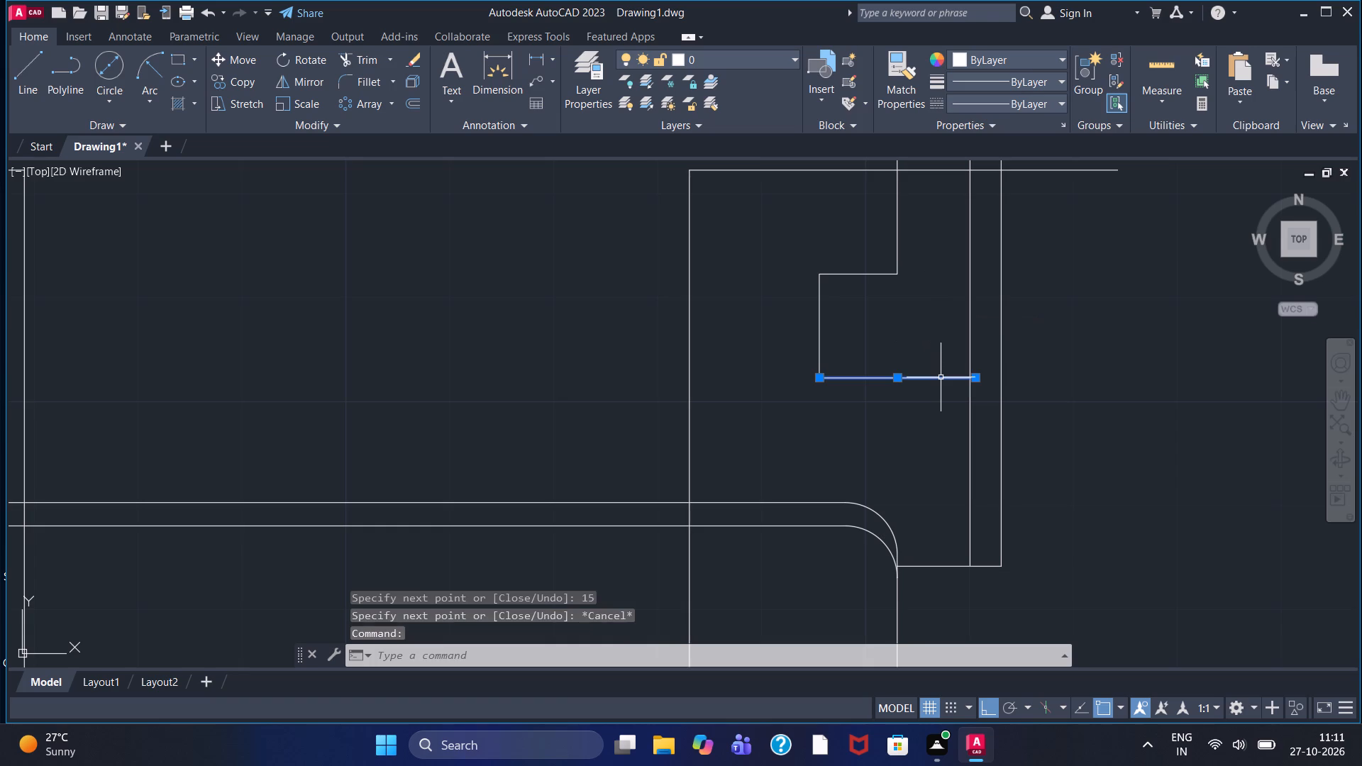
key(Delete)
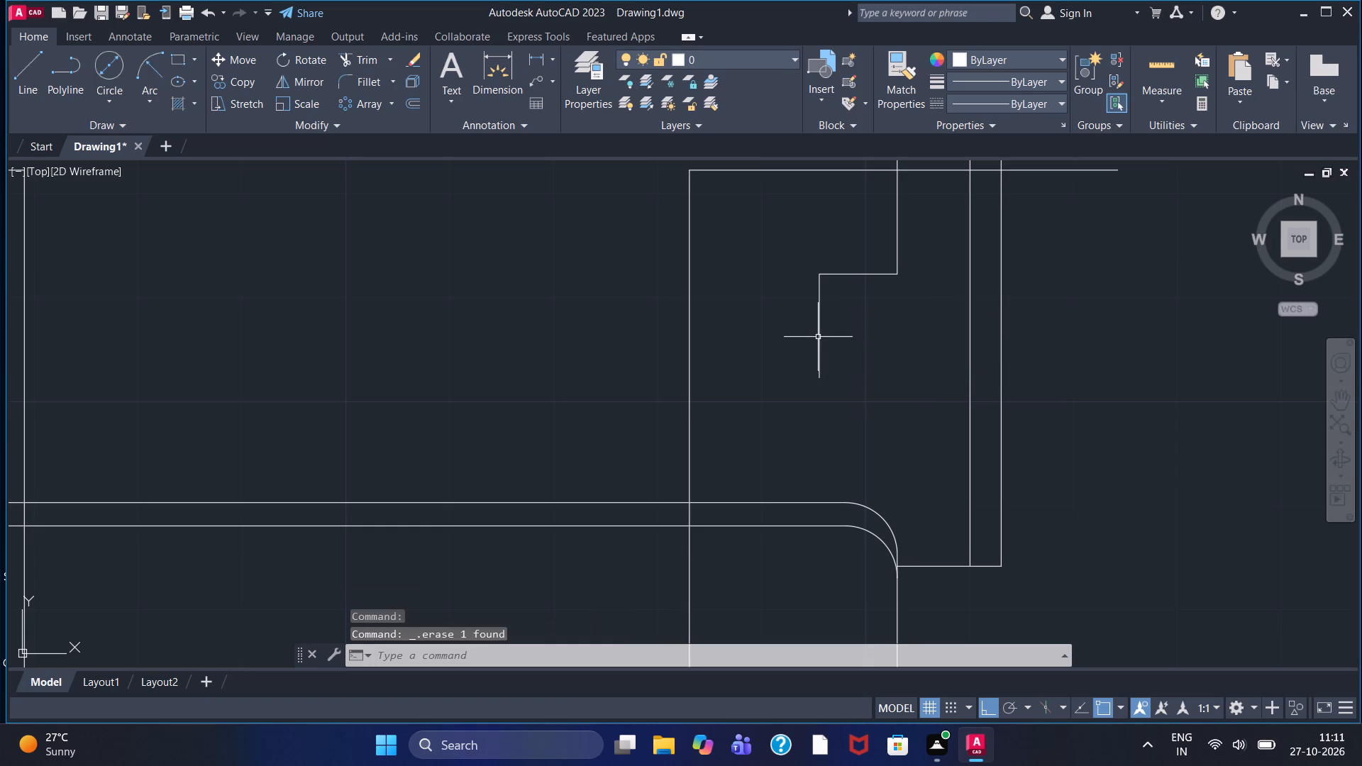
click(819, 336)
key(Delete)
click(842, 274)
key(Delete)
Draw a 10-unit square hanging from the 10-unit line's lower end, with its top side centred on that end.
click(18, 63)
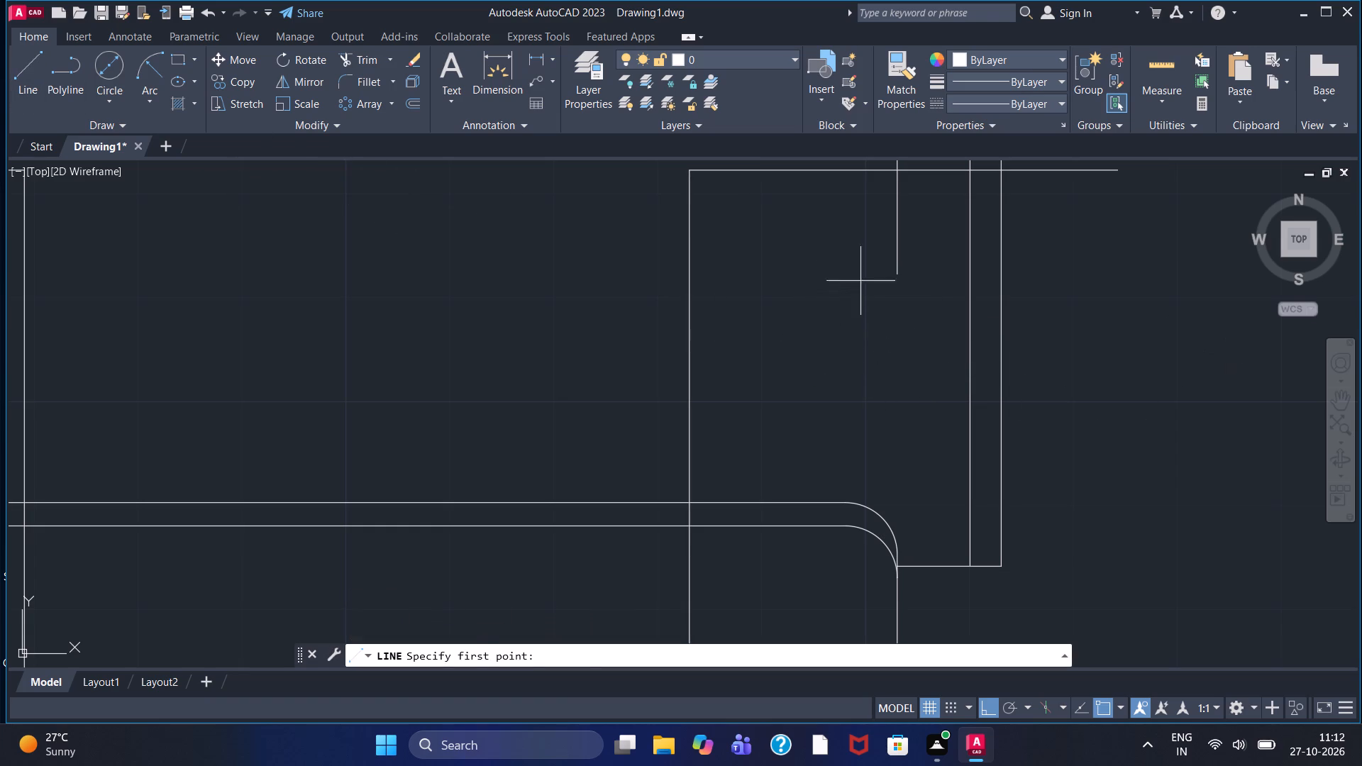
click(902, 274)
key(5)
key(Return)
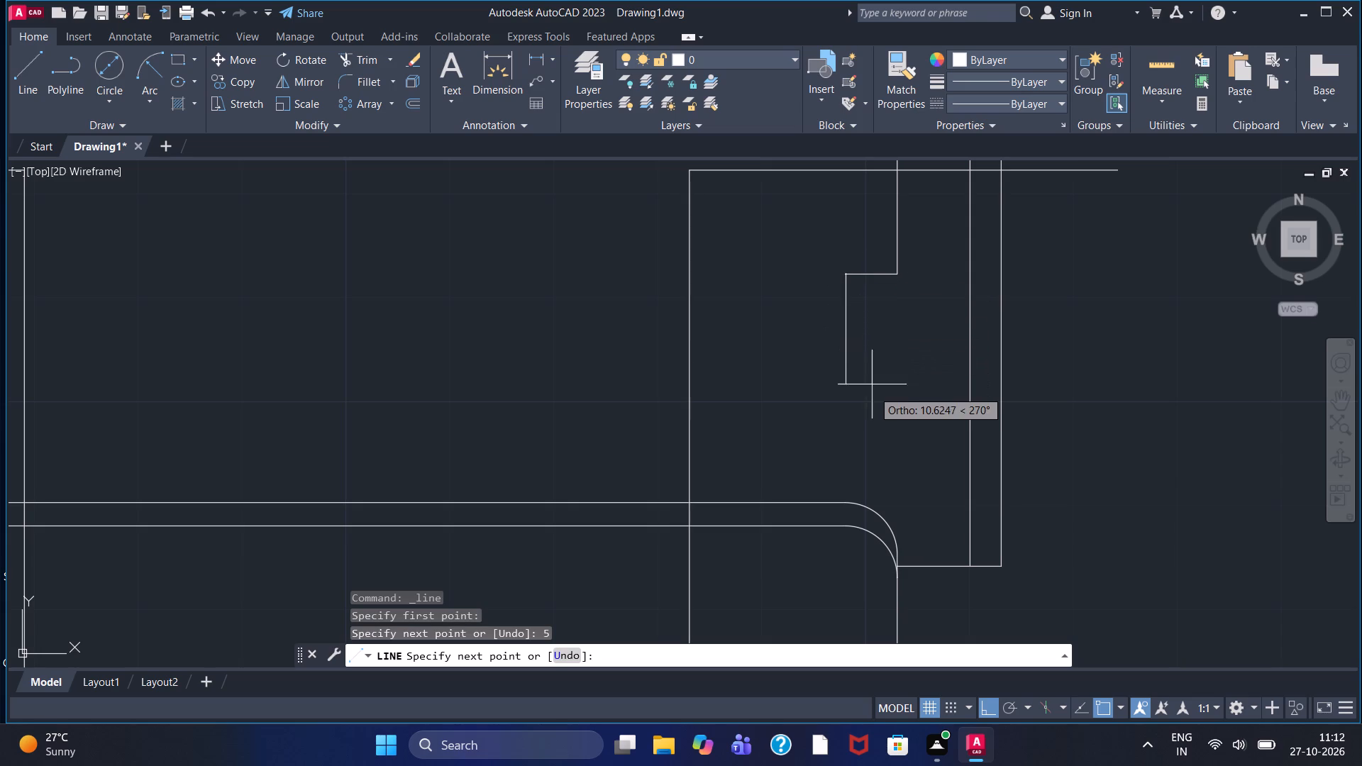
text(10)
key(Return)
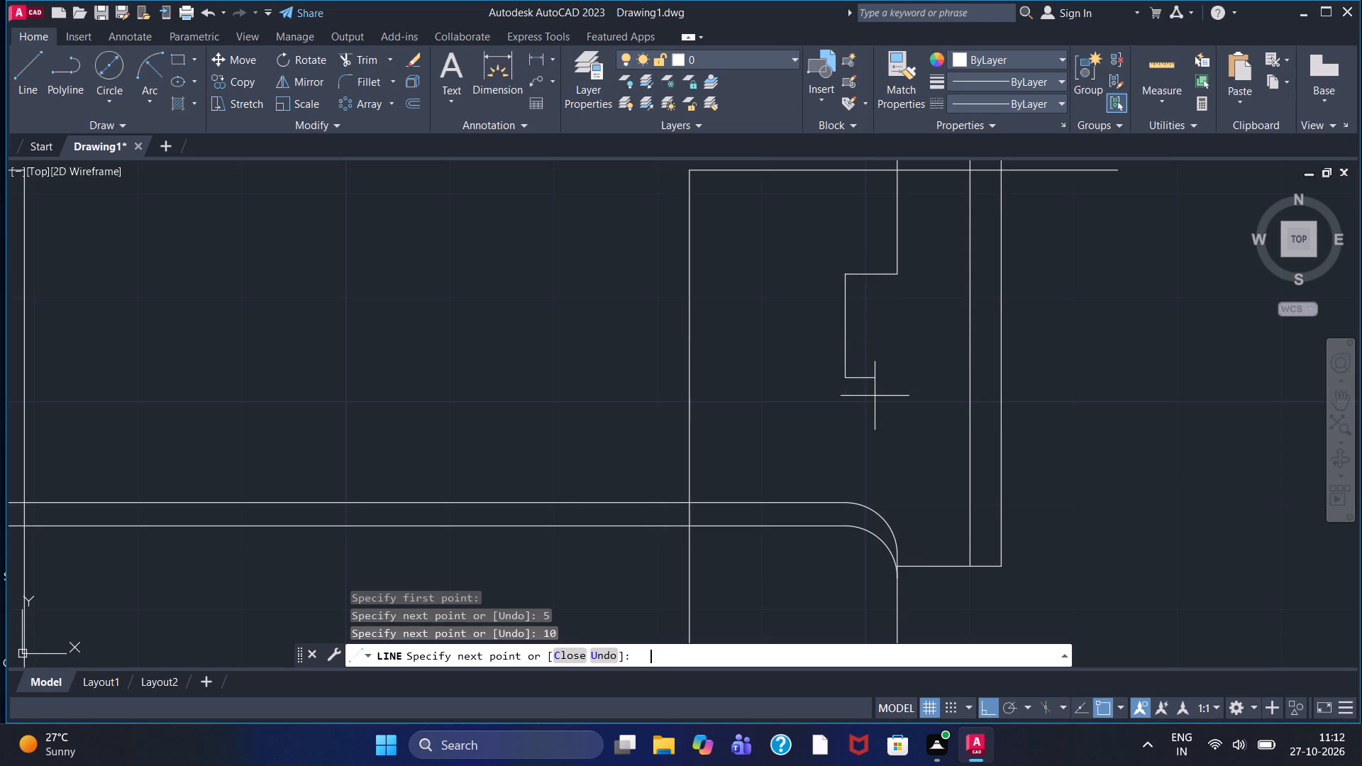
text(10)
key(Return)
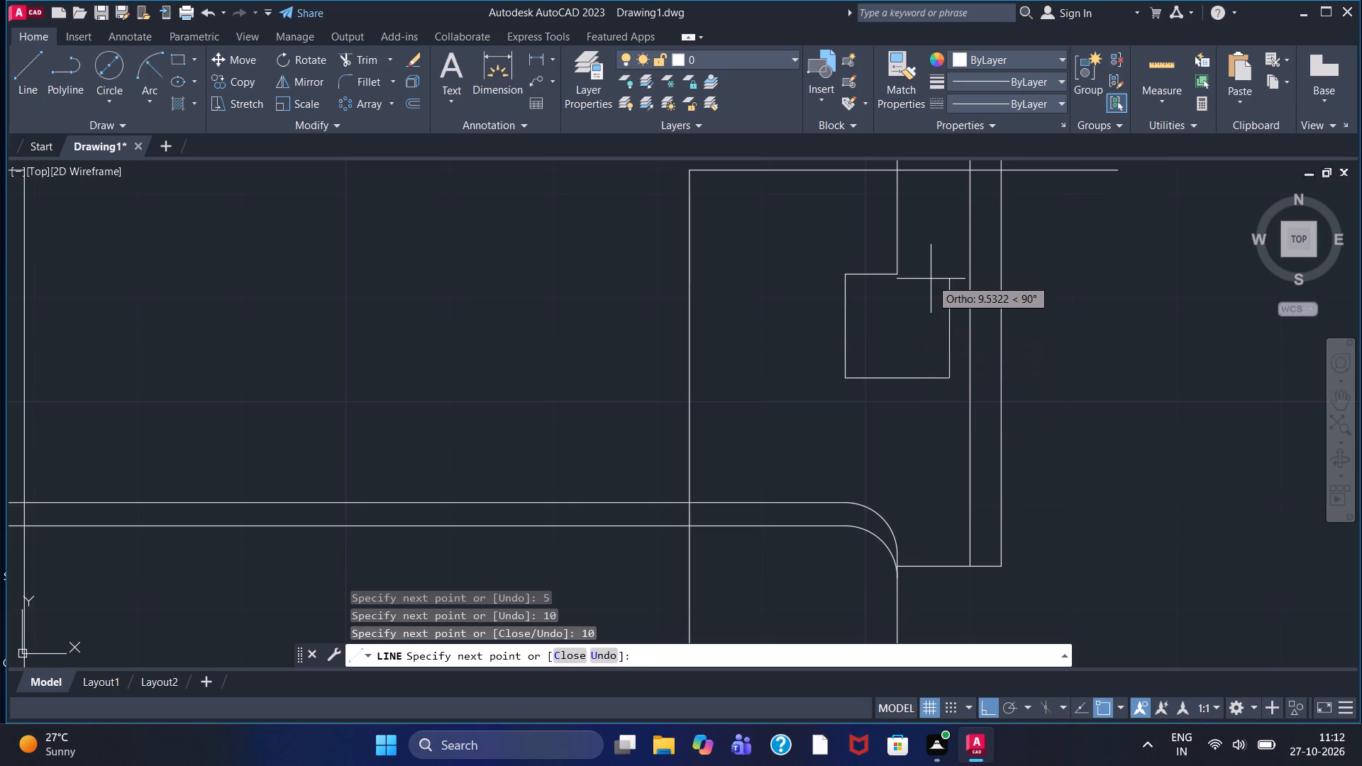
text(10)
key(Return)
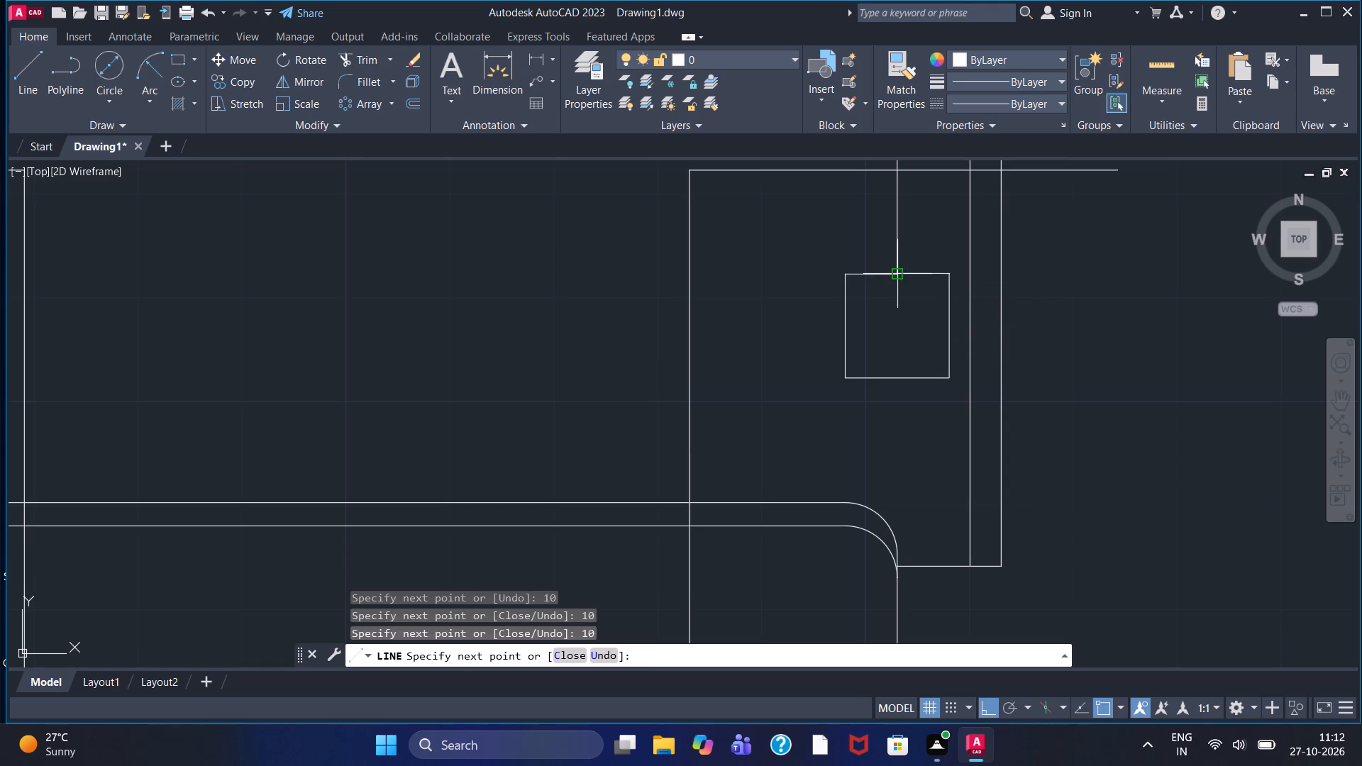
click(892, 273)
key(Escape)
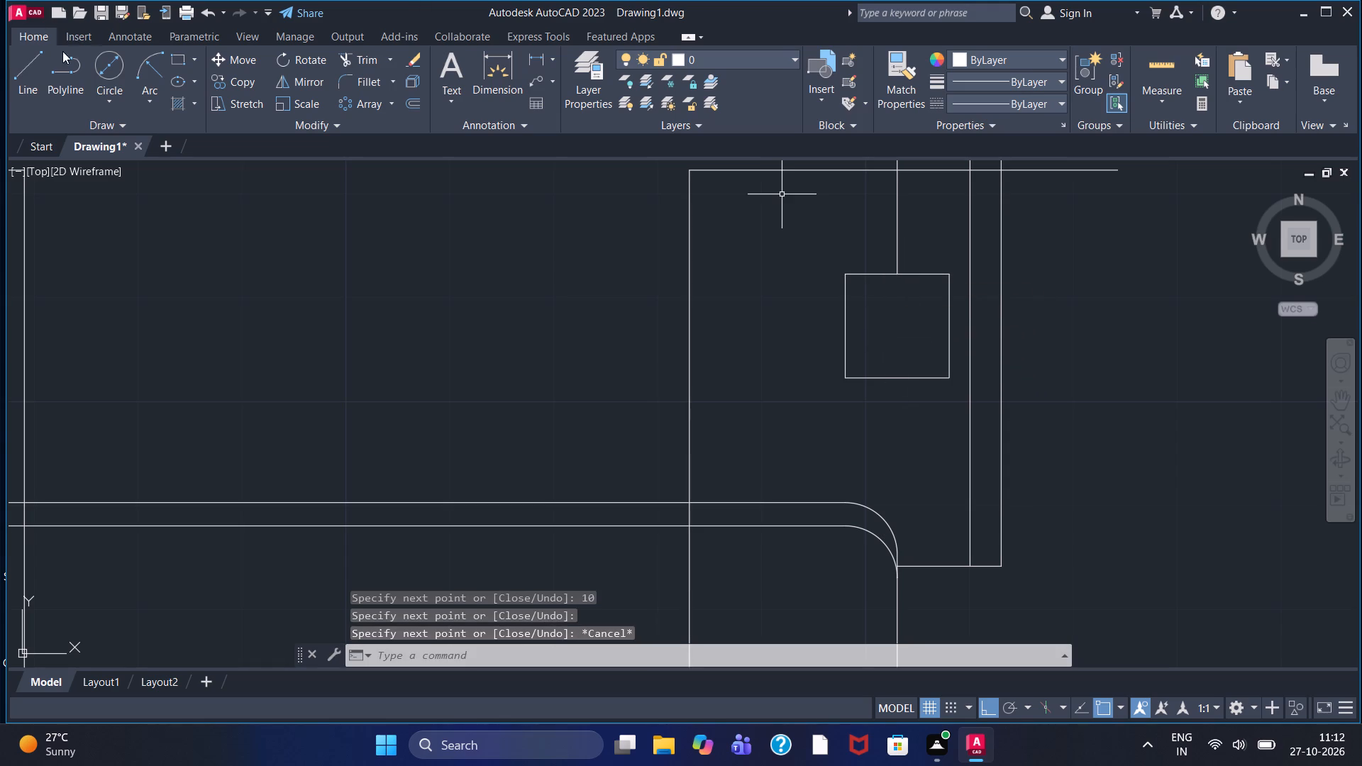
Draw a vertical line from the midpoint of the right square's bottom side down to the right strip's connecting line at the fillet.
click(29, 72)
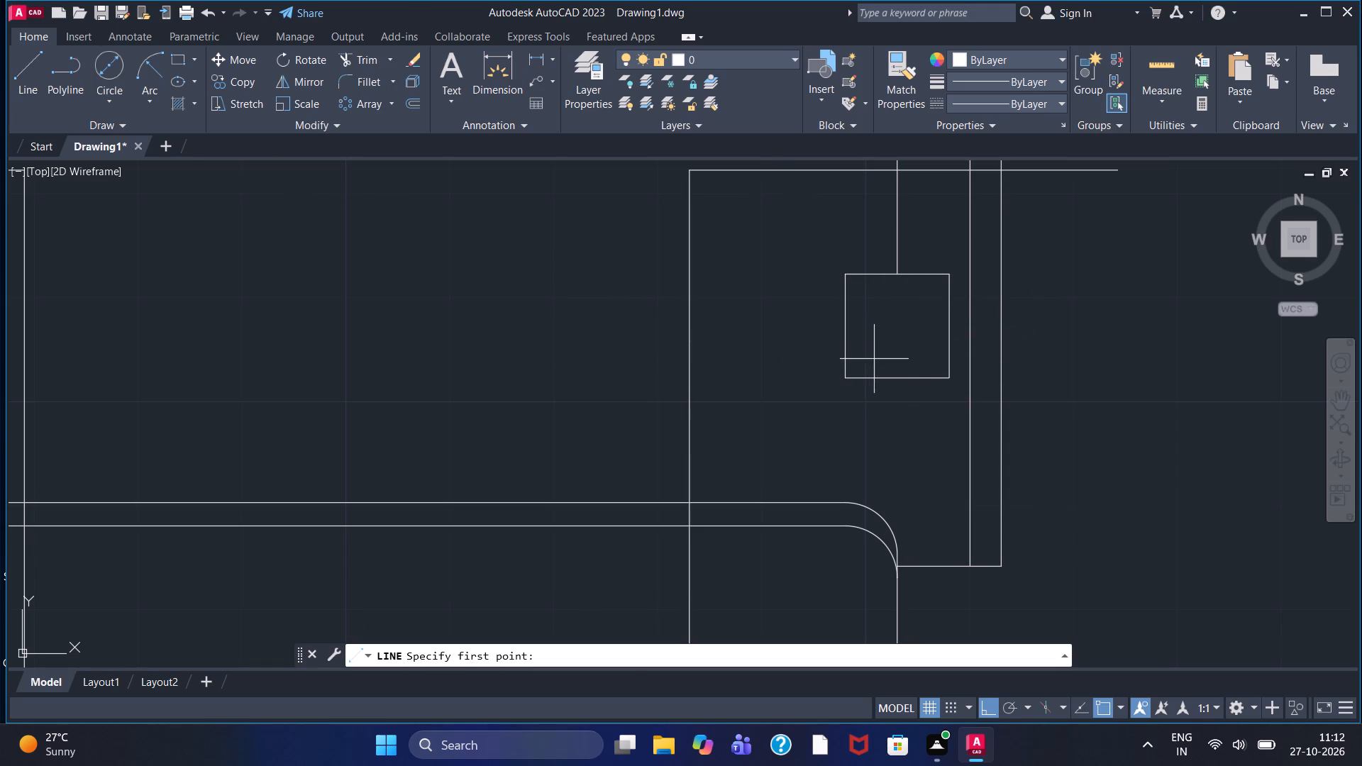
click(898, 375)
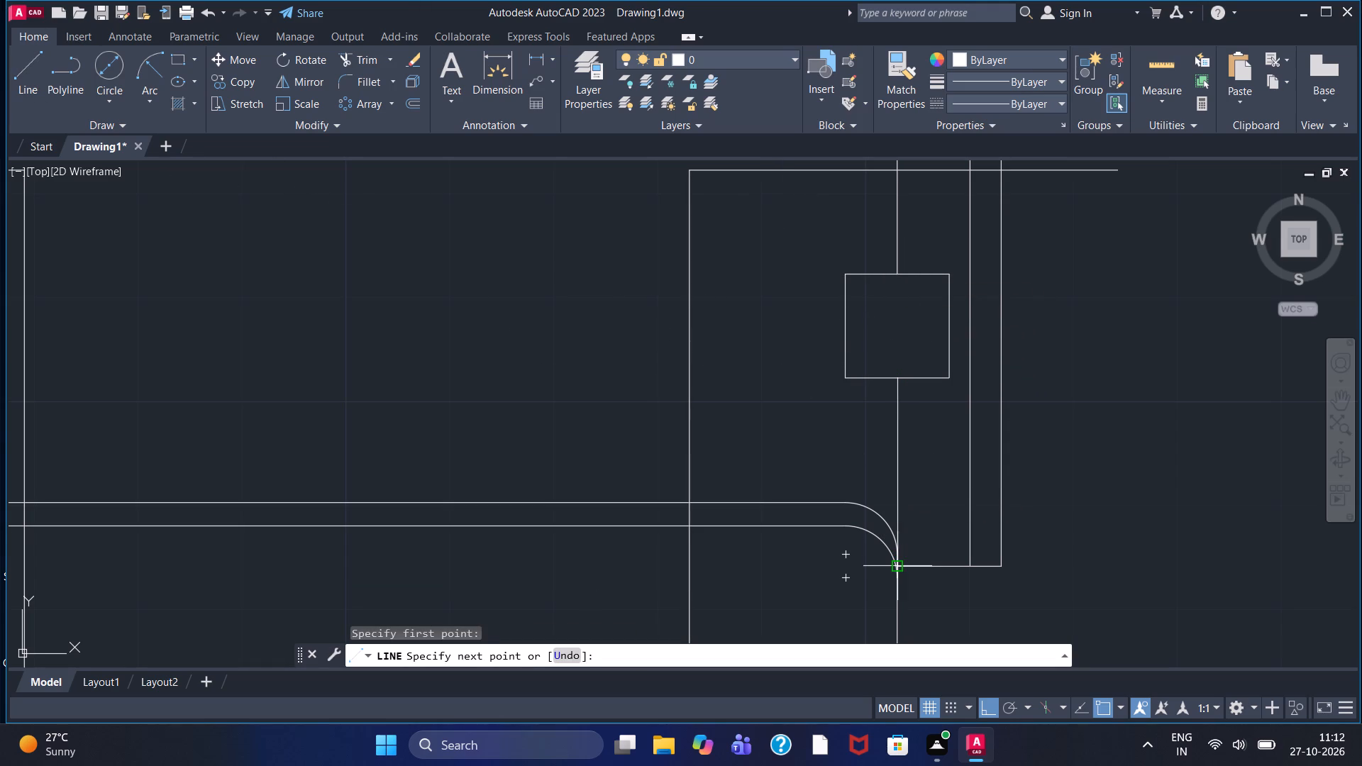
click(902, 563)
key(Escape)
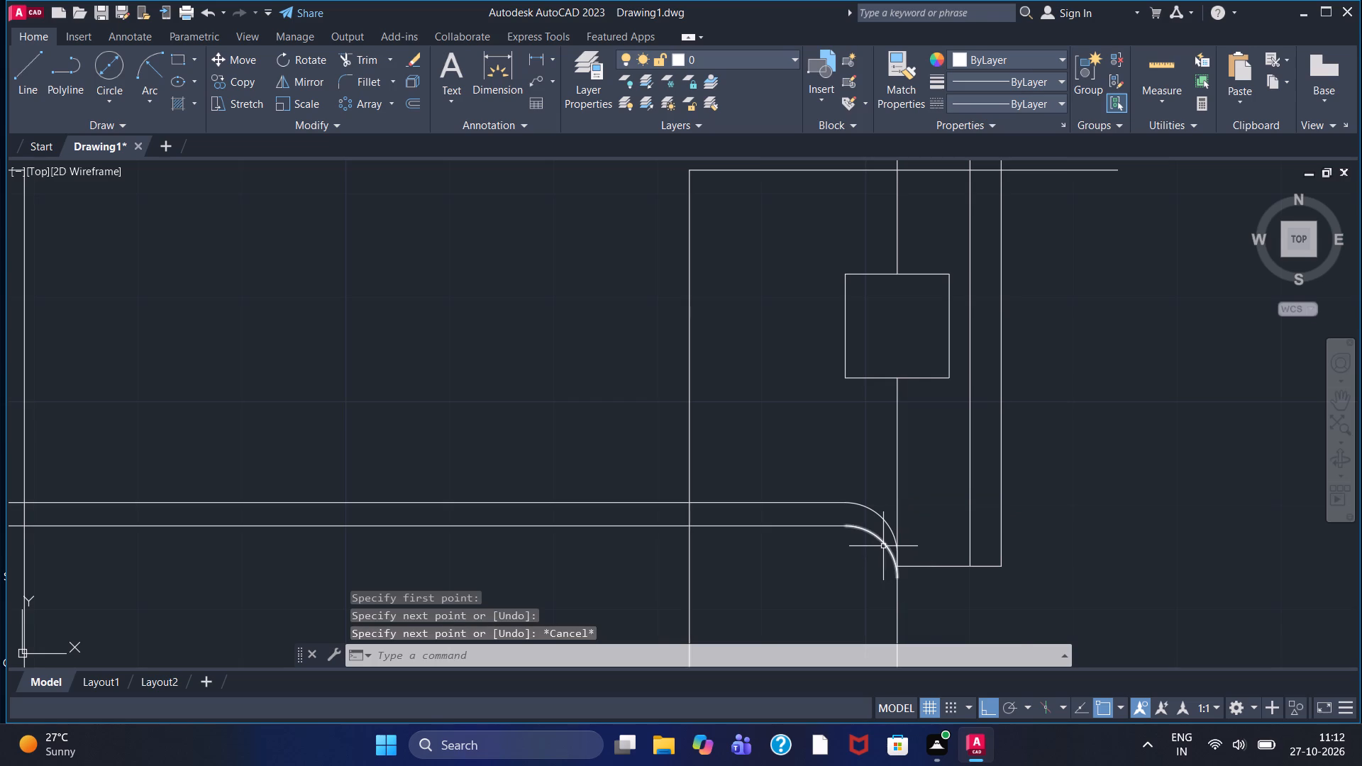
Trim the left vertical edge between the left horizontal line and the base's fillet.
scroll(799, 405, down, 1)
middle_drag(787, 389, 982, 343)
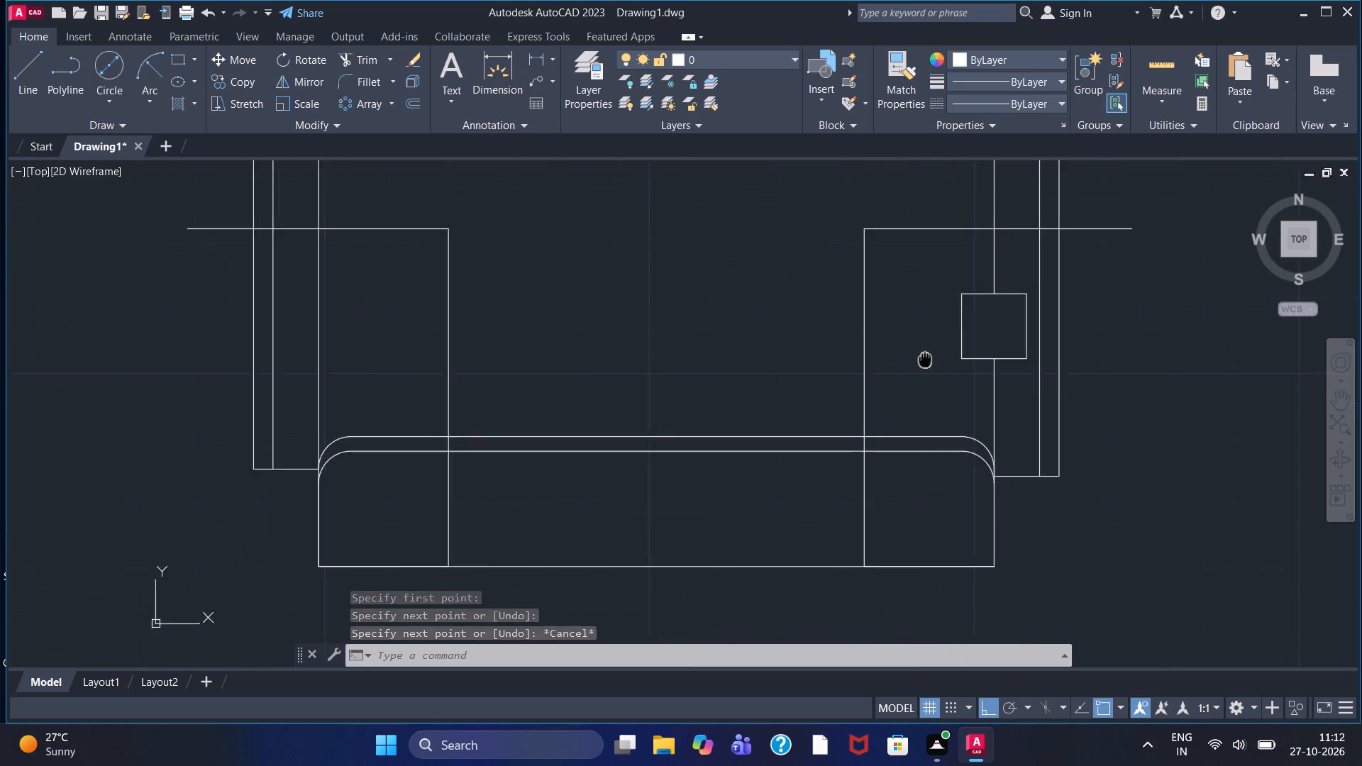
middle_drag(982, 343, 997, 339)
middle_drag(657, 342, 761, 394)
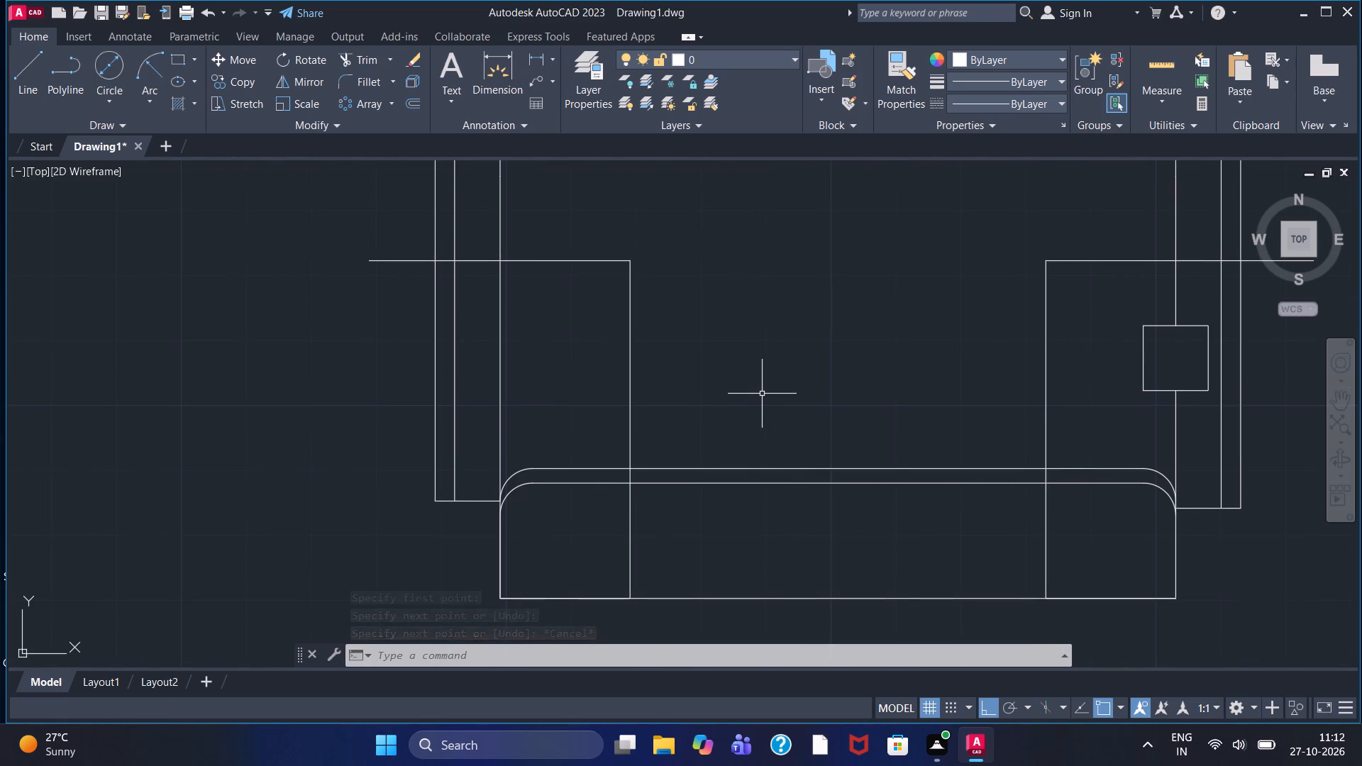
scroll(755, 389, down, 1)
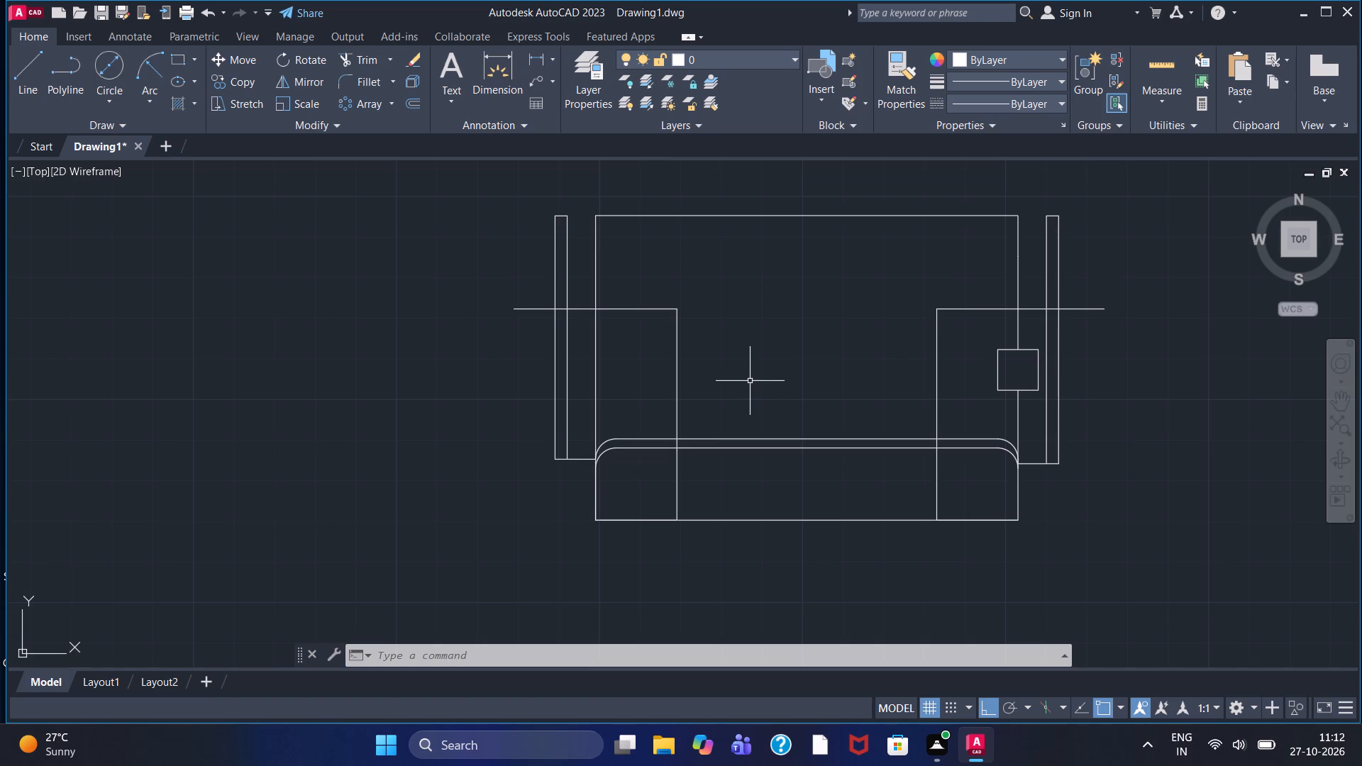
click(360, 55)
click(594, 356)
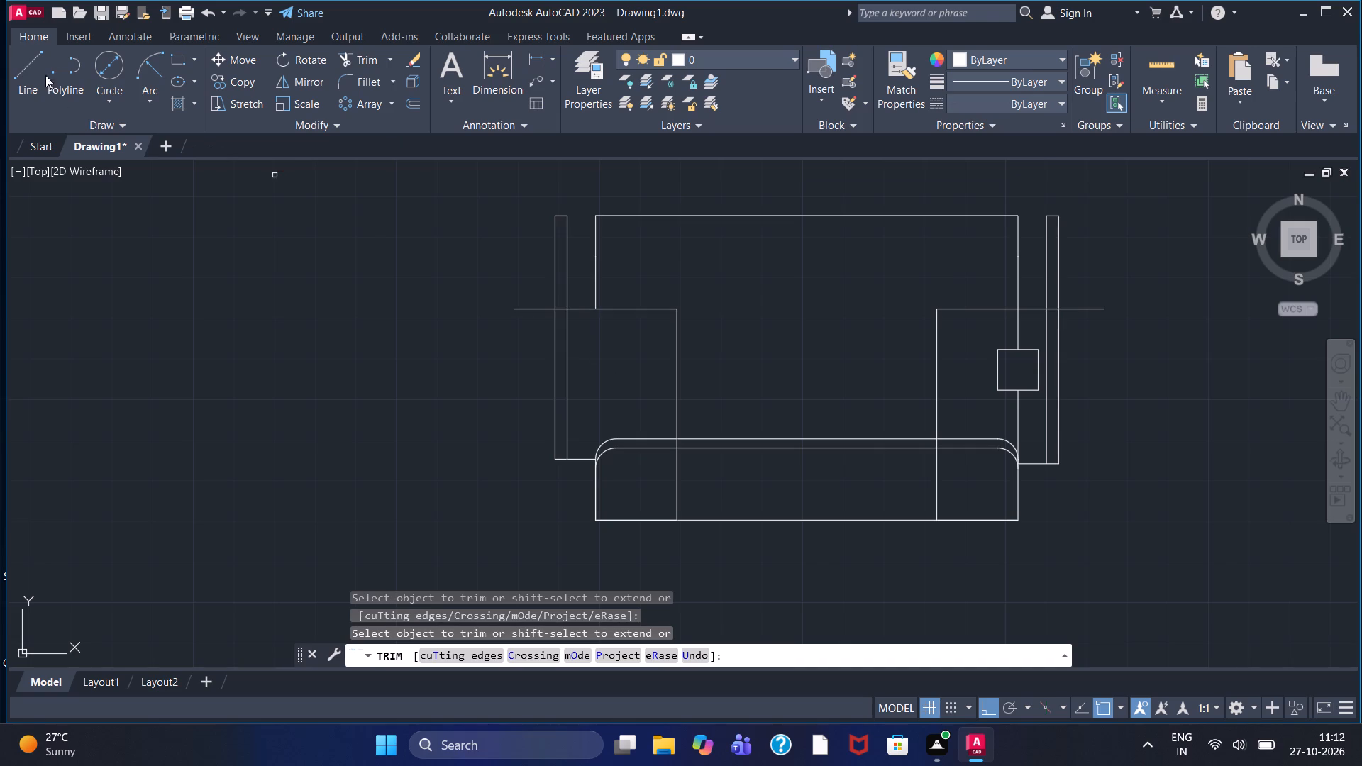
Draw a line 10 units straight down from the trimmed left edge's end on the horizontal line.
click(21, 80)
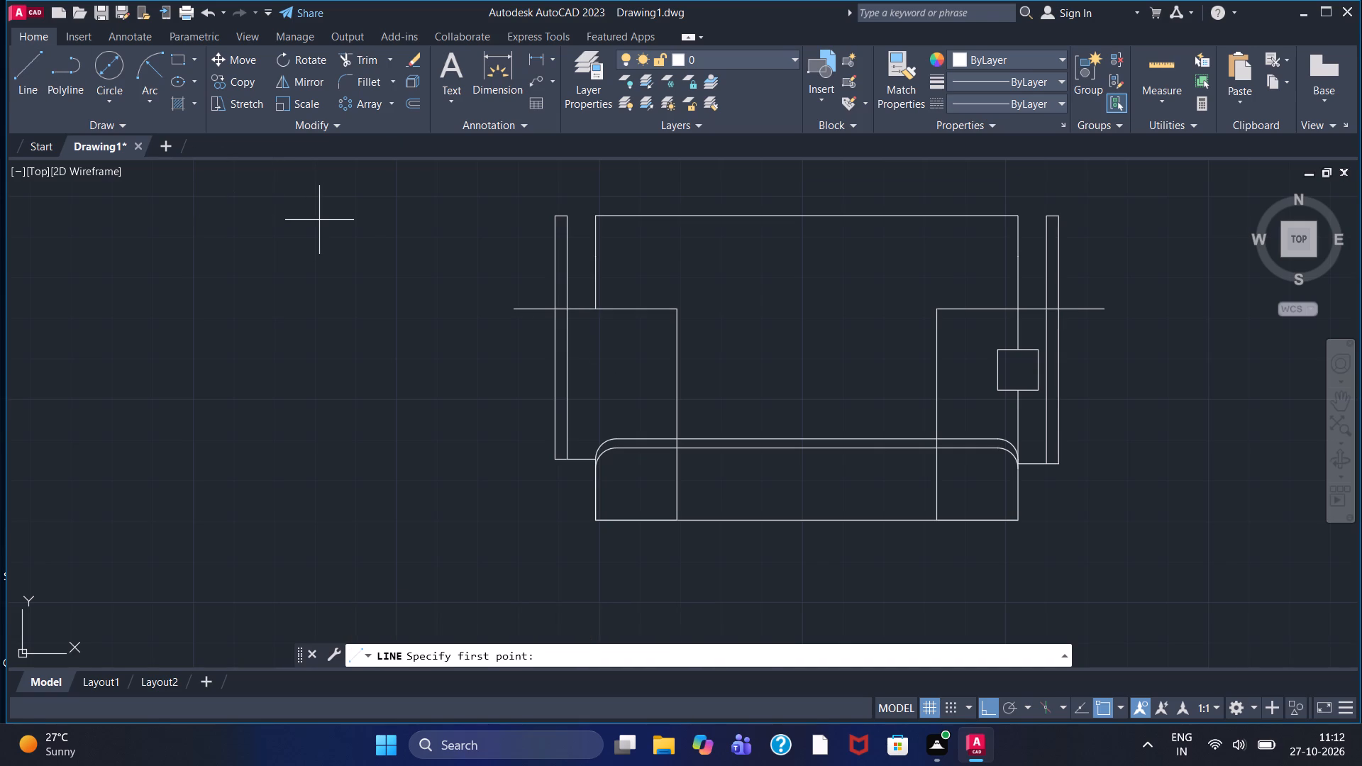
click(594, 308)
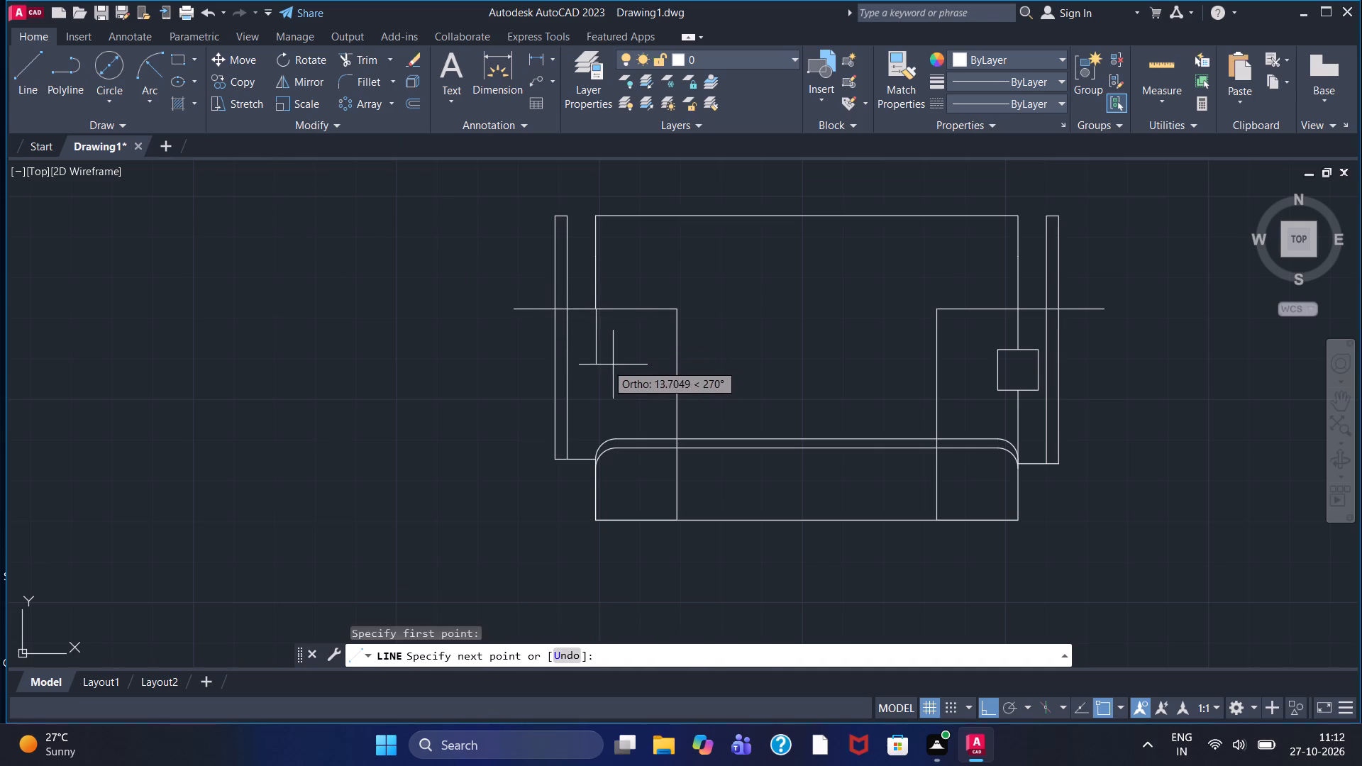
key(1)
key(0)
key(Return)
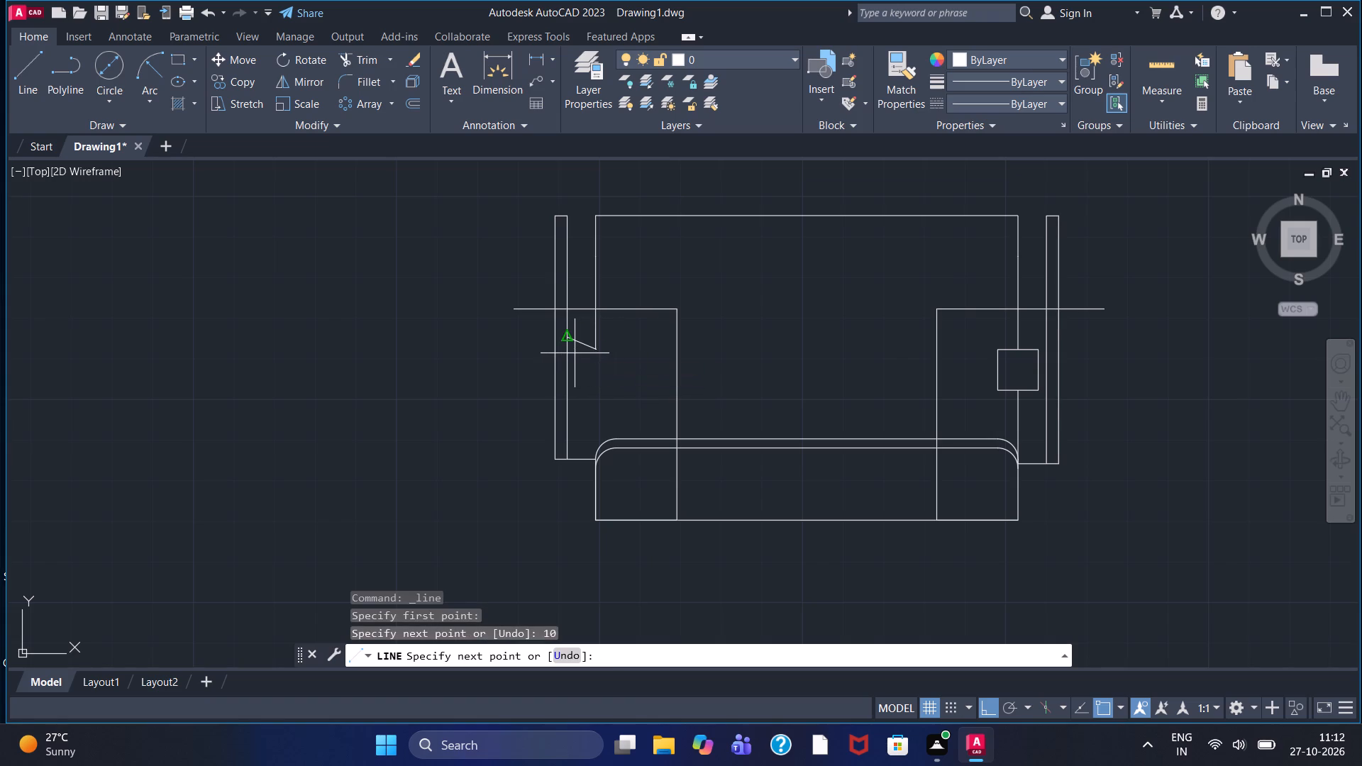
Draw a 10-unit square hanging from the left 10-unit line's lower end, with its top side centred on that end.
key(5)
key(Return)
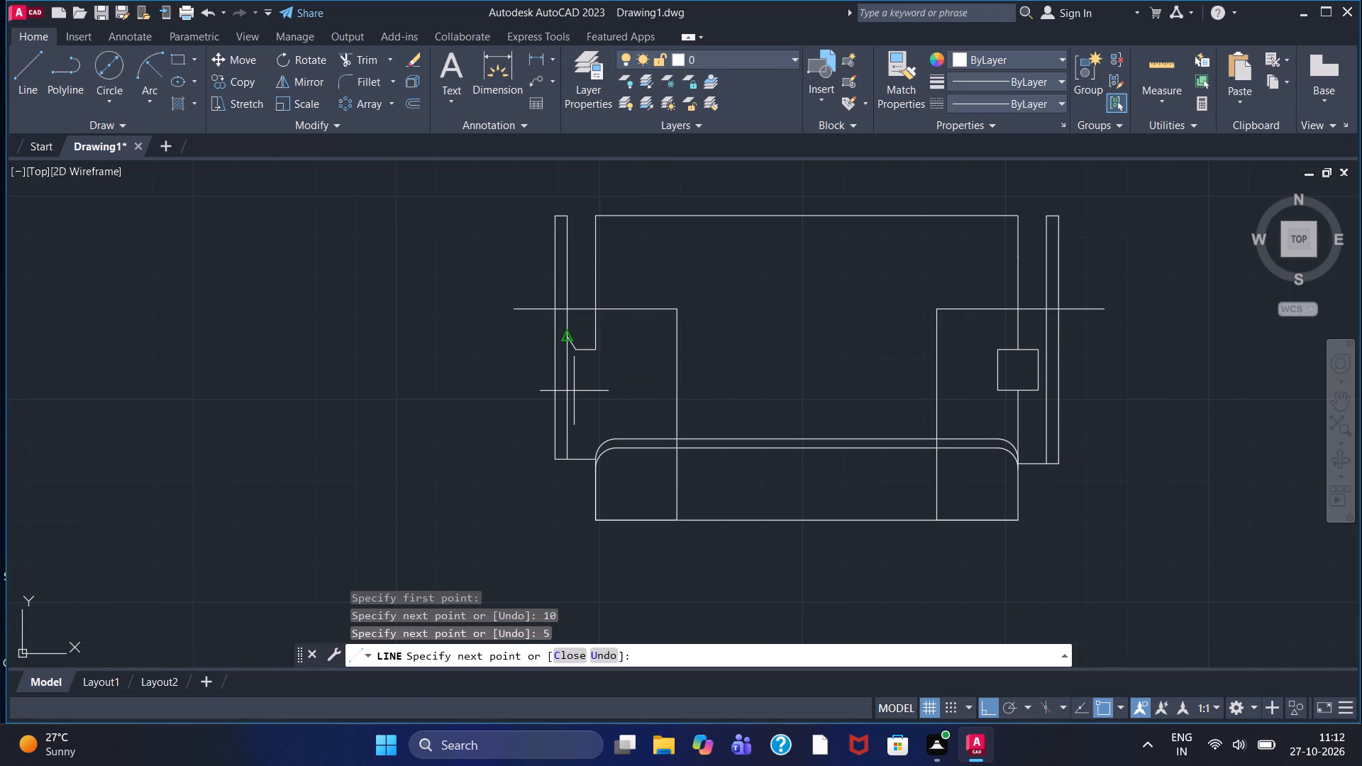
text(10)
key(Return)
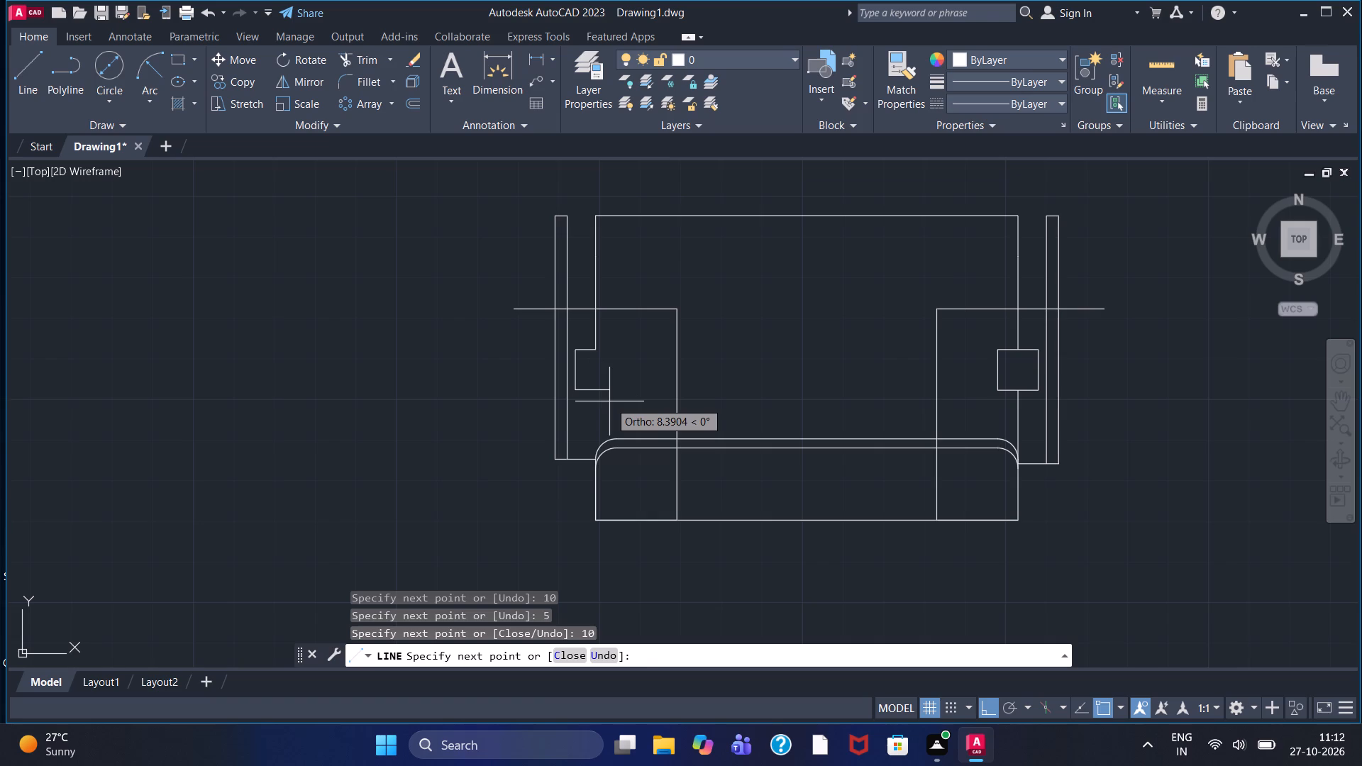
text(10)
key(Return)
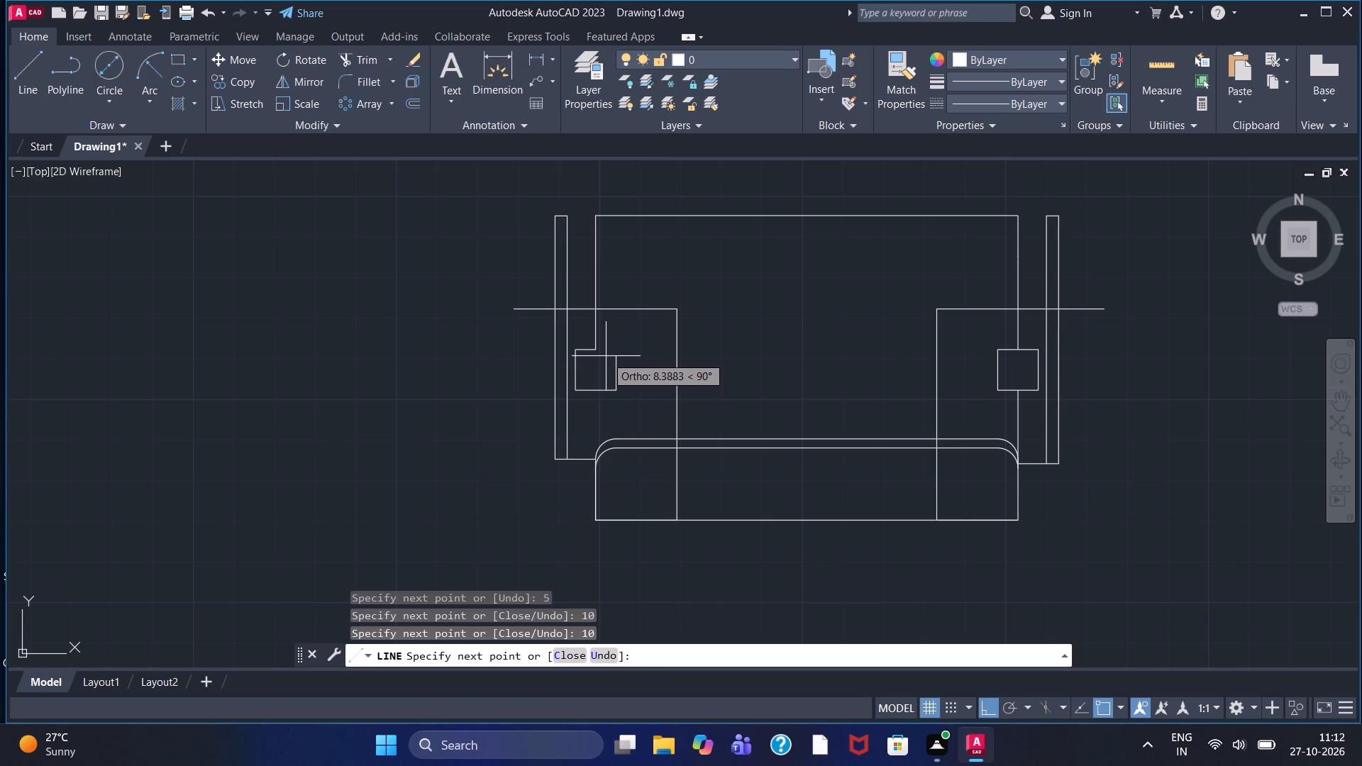
text(10)
key(Return)
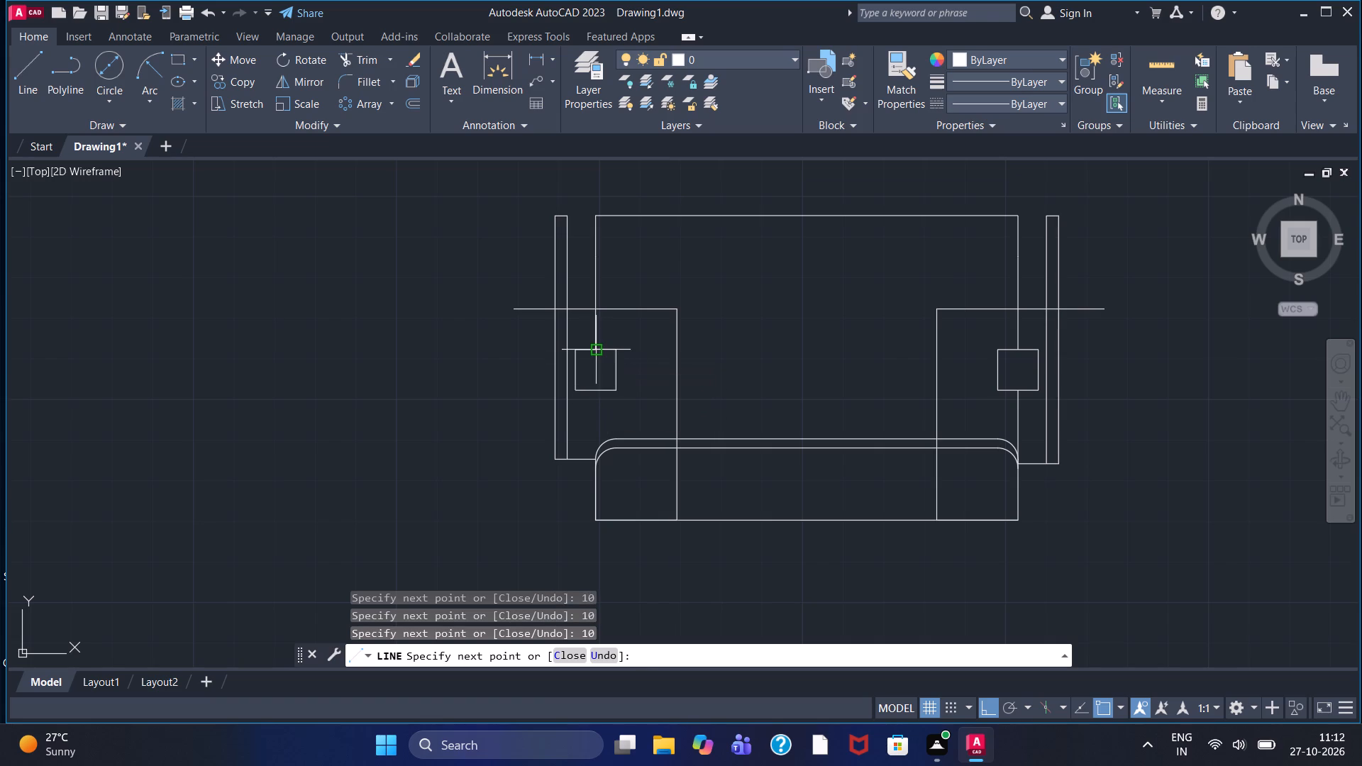
click(596, 350)
key(Escape)
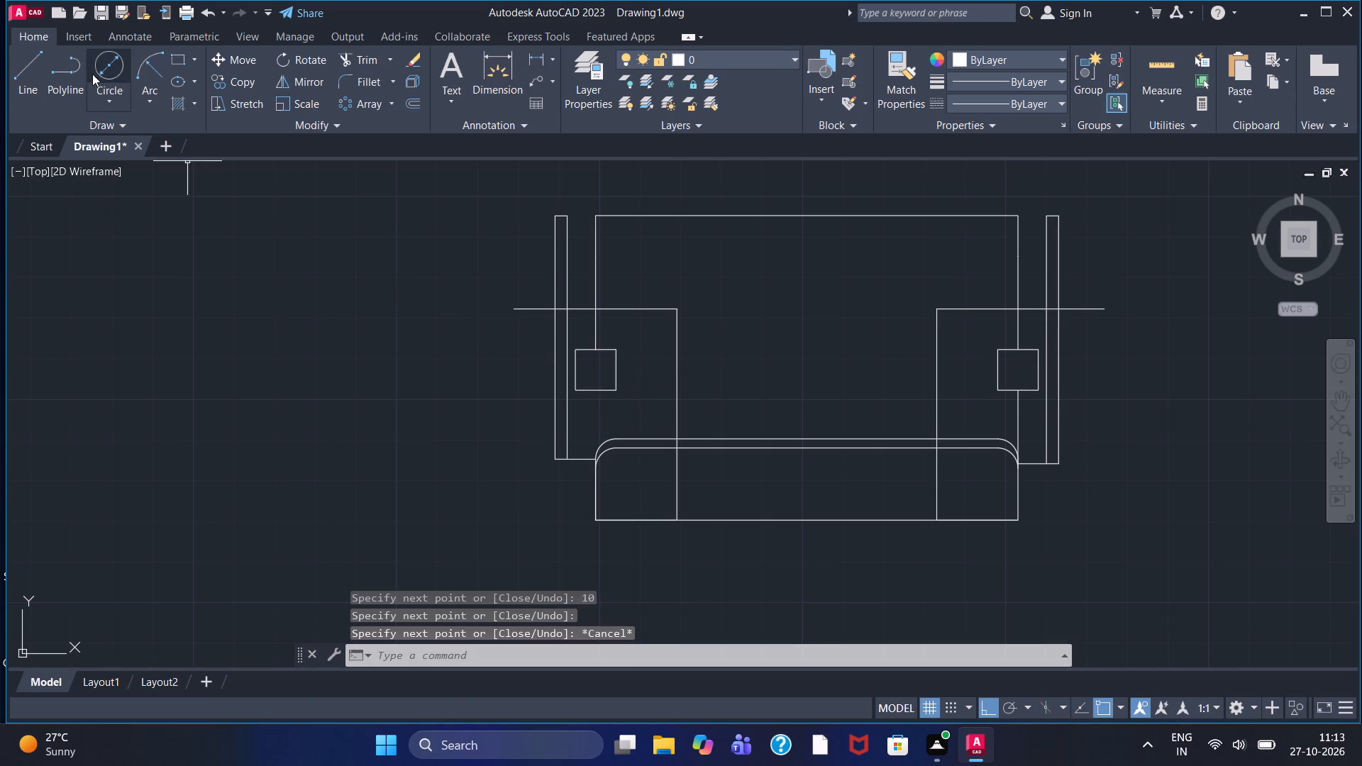
Draw a vertical line from the midpoint of the left square's bottom side down to the lower end of the inner left fillet.
click(26, 70)
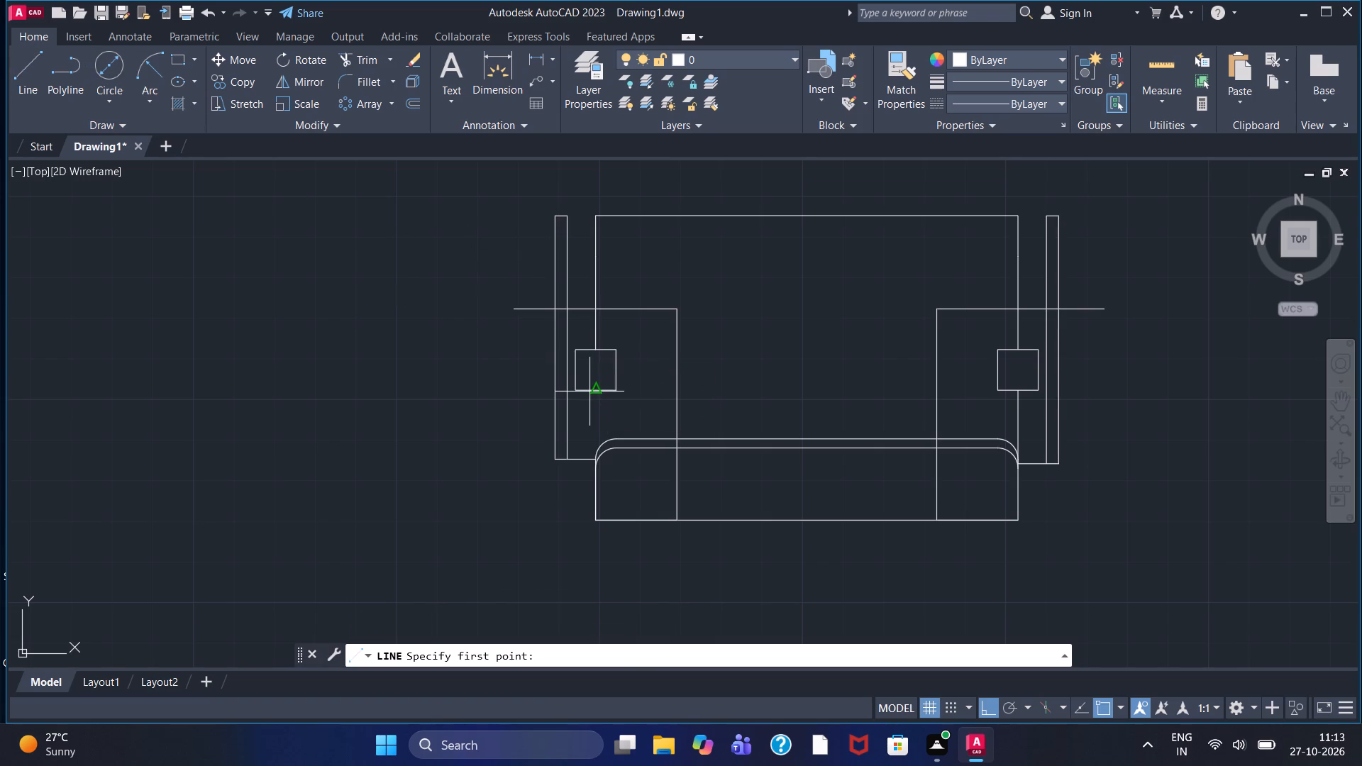
click(594, 392)
click(596, 465)
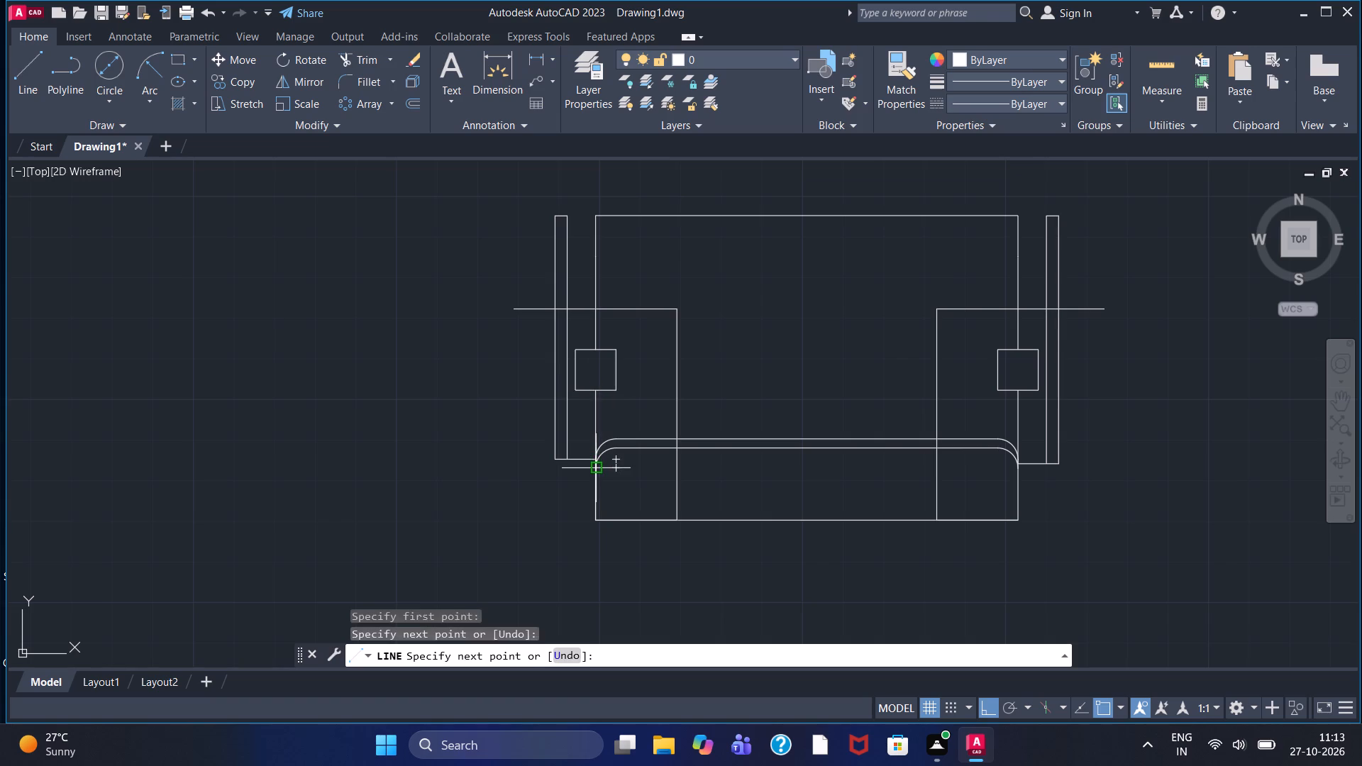
key(Escape)
middle_drag(655, 345, 655, 304)
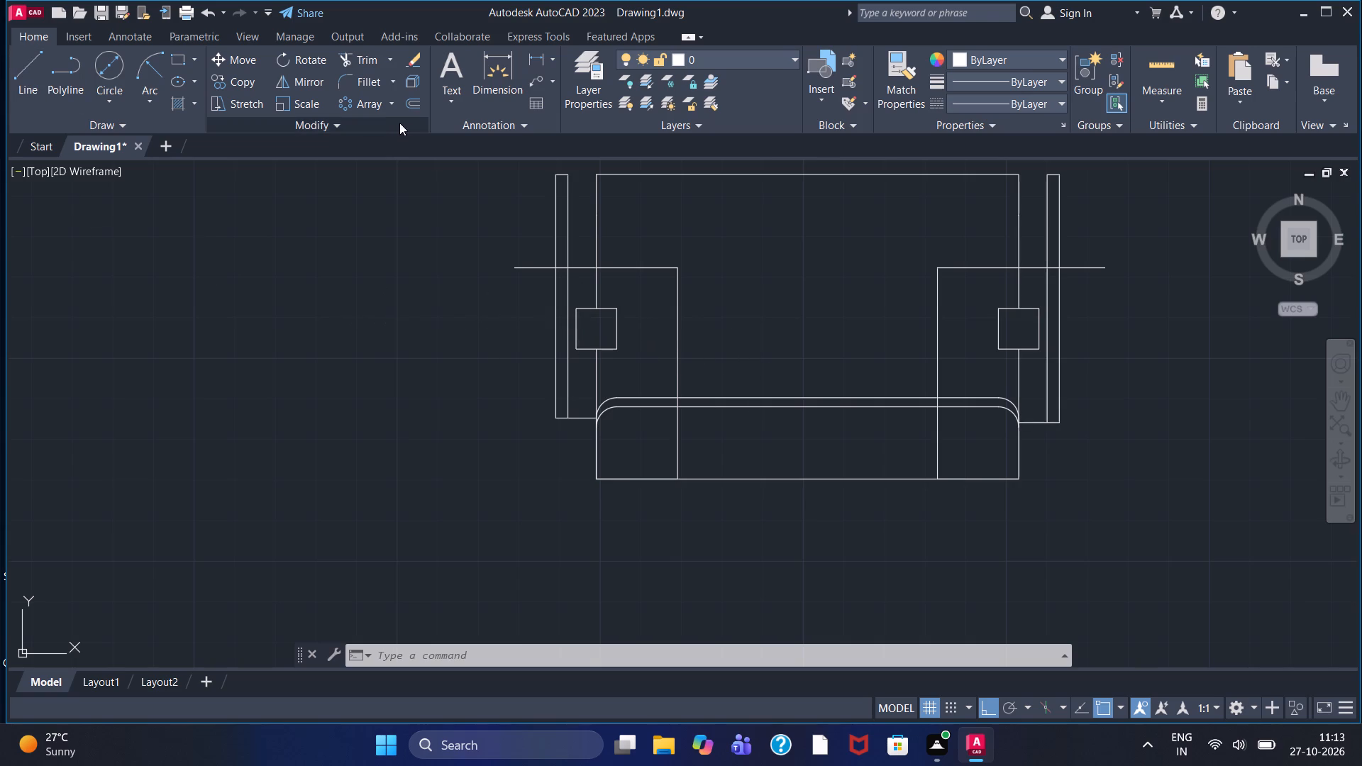
Offset the base's upper horizontal line a short distance upward, using the Through option.
click(410, 101)
click(616, 662)
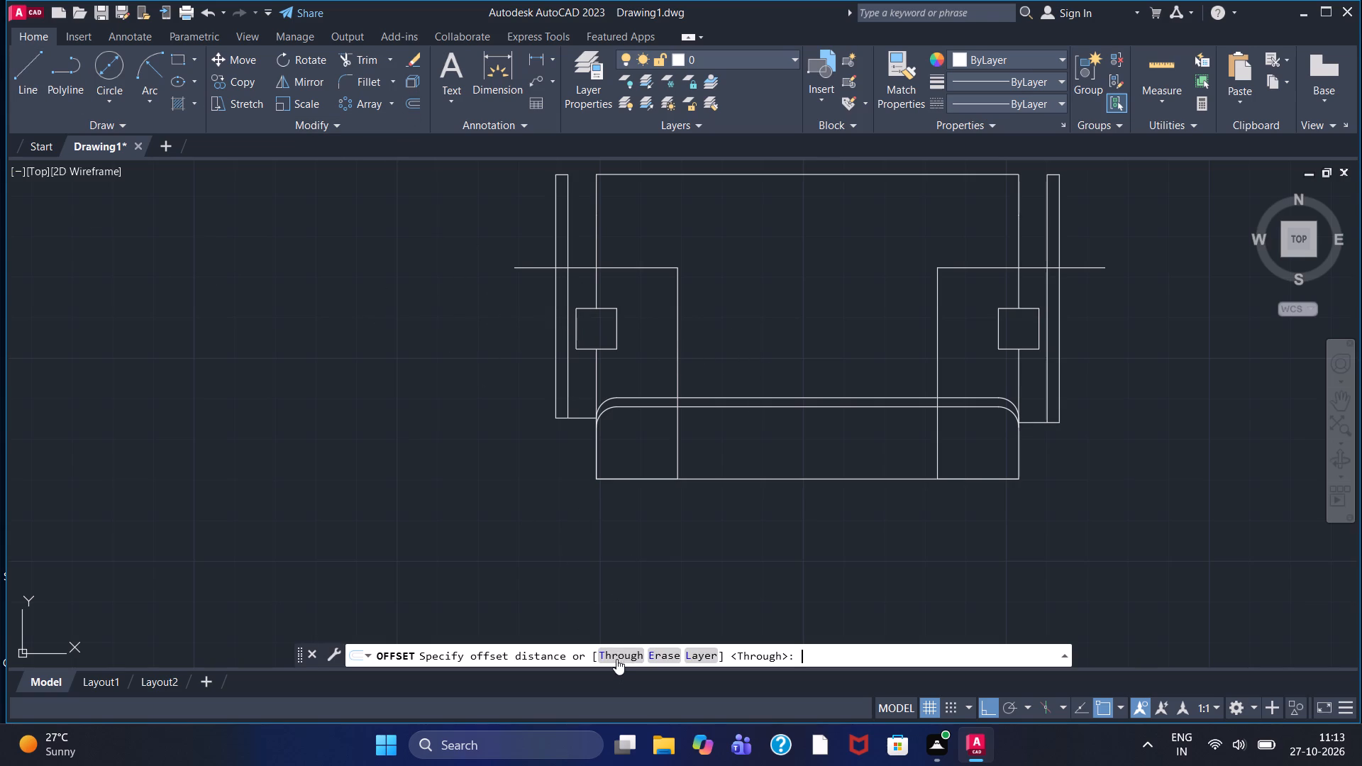
click(784, 398)
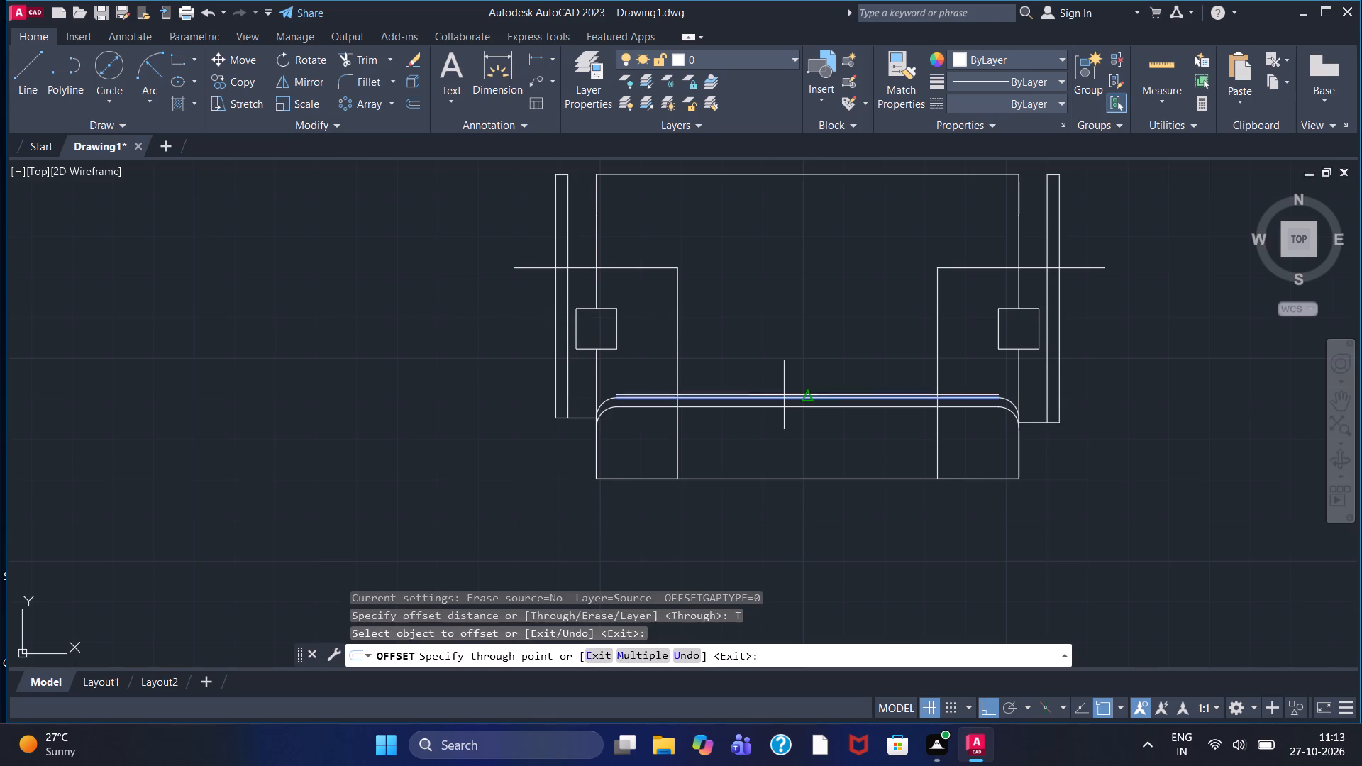
click(784, 392)
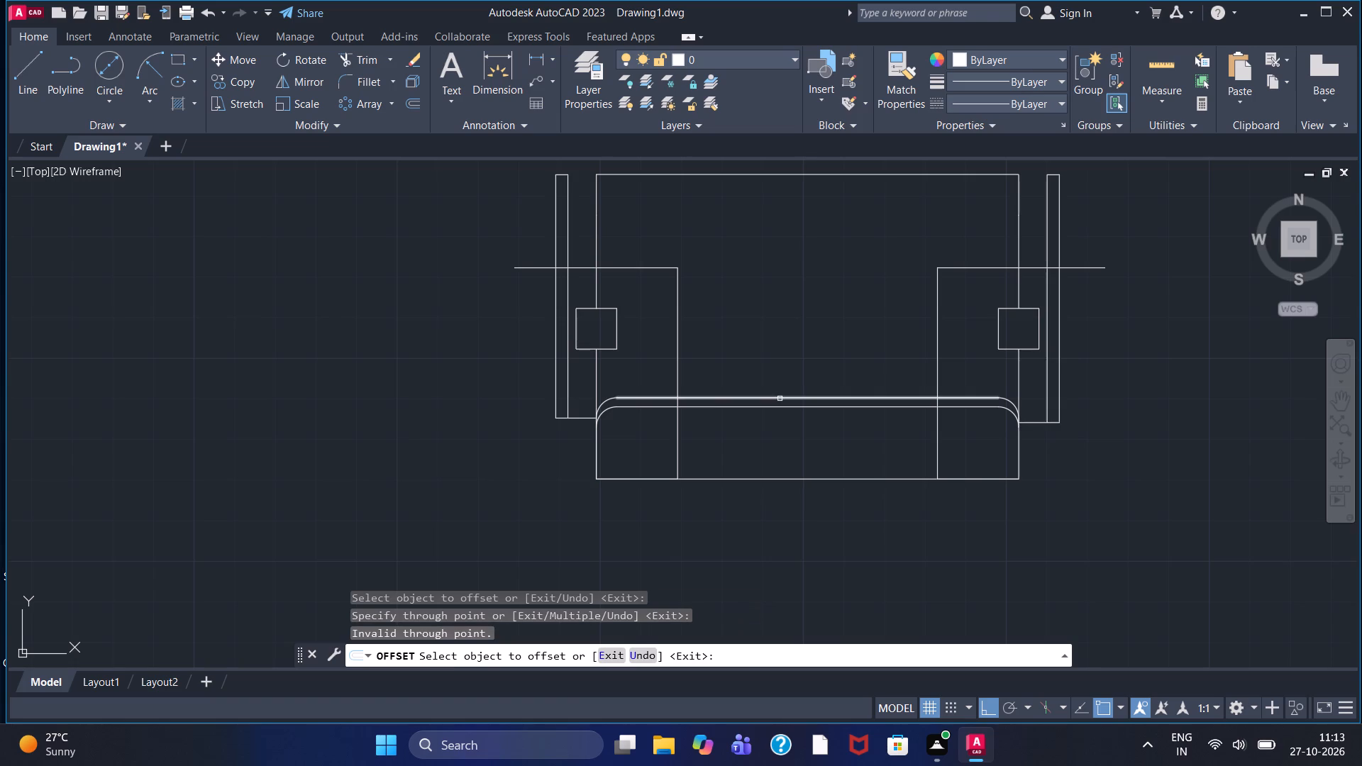
click(780, 399)
scroll(781, 384, up, 3)
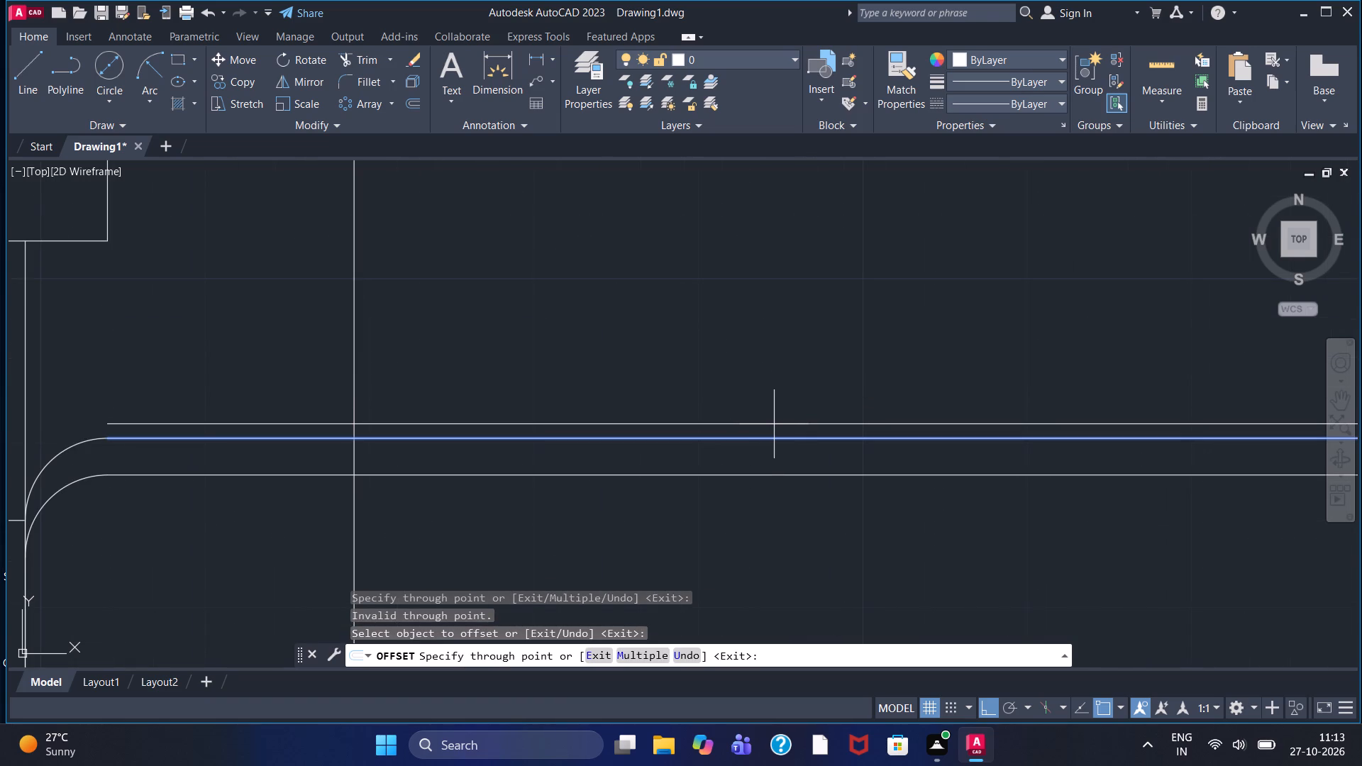
click(775, 423)
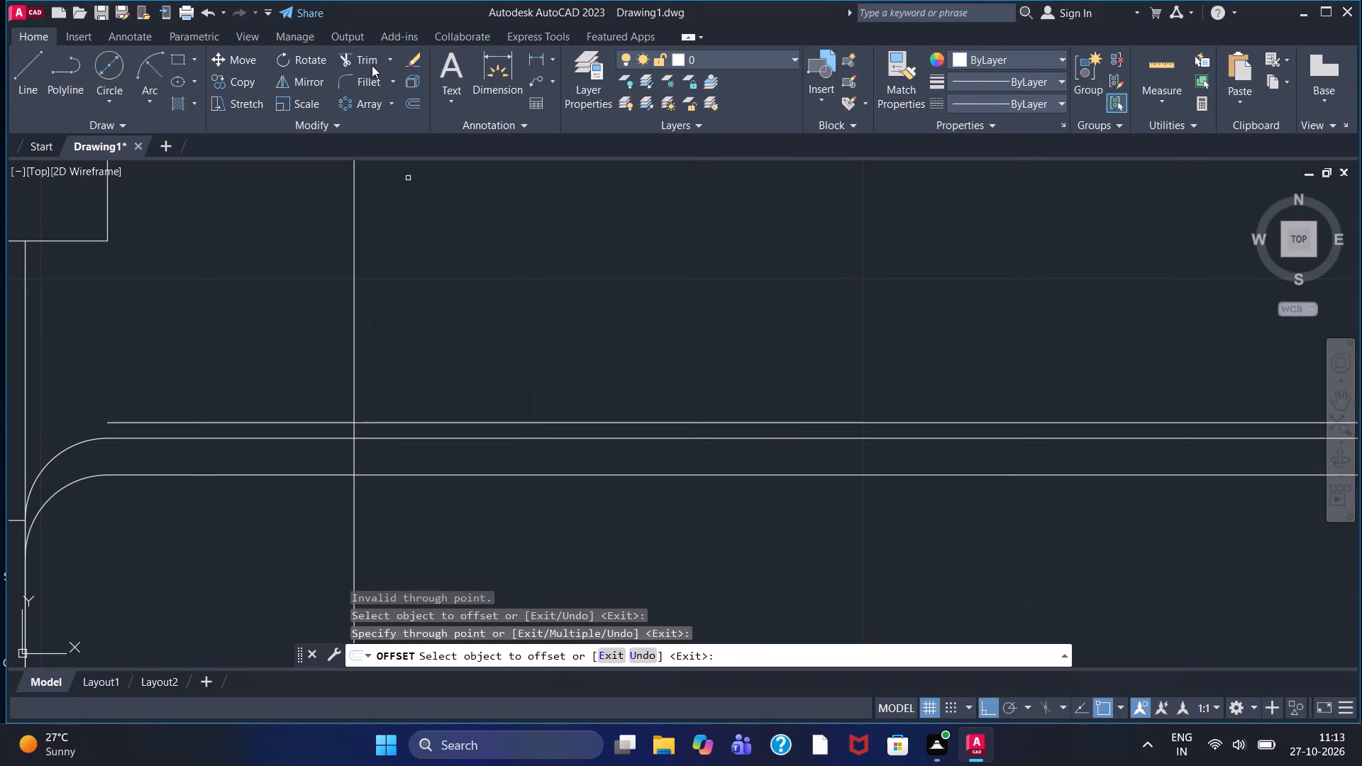
Trim both ends of the offset line back to the two inner vertical lines.
click(354, 57)
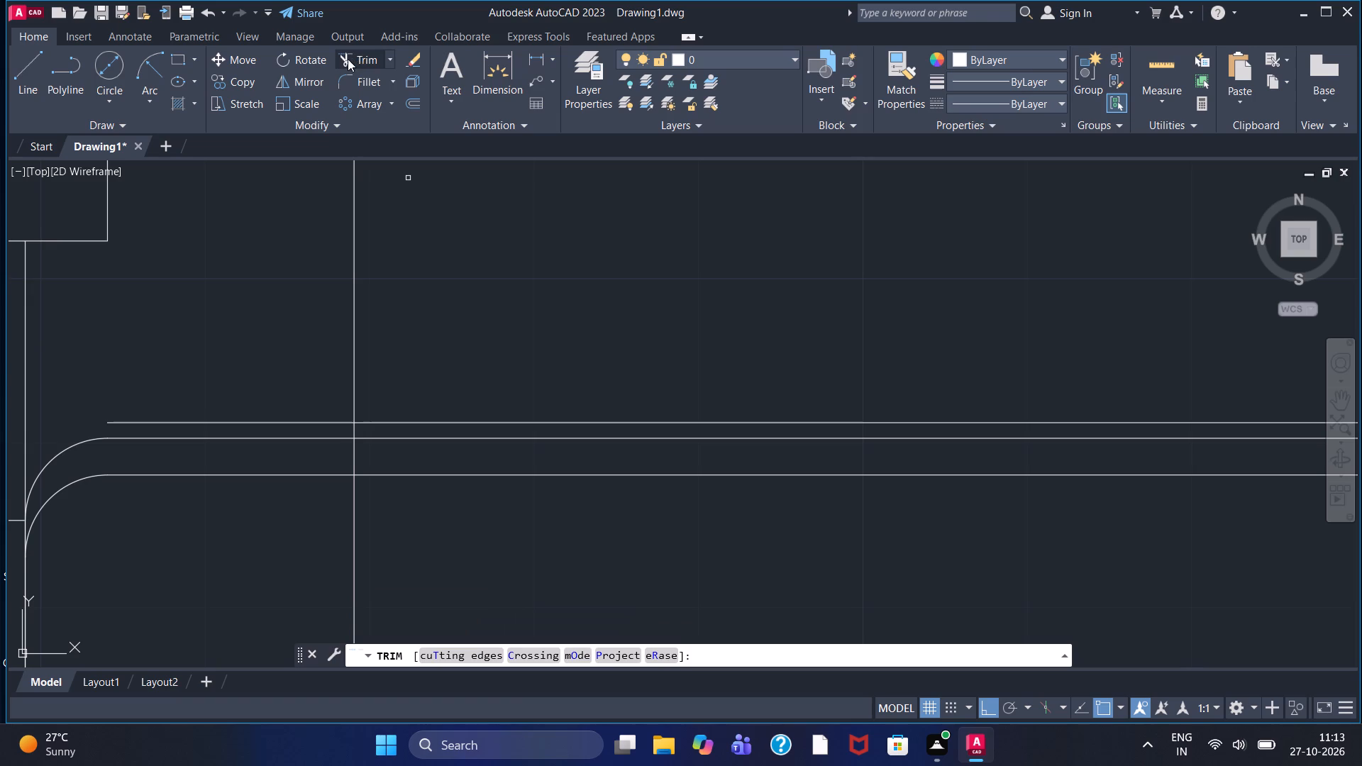
click(272, 422)
scroll(765, 430, down, 1)
middle_drag(942, 365, 692, 386)
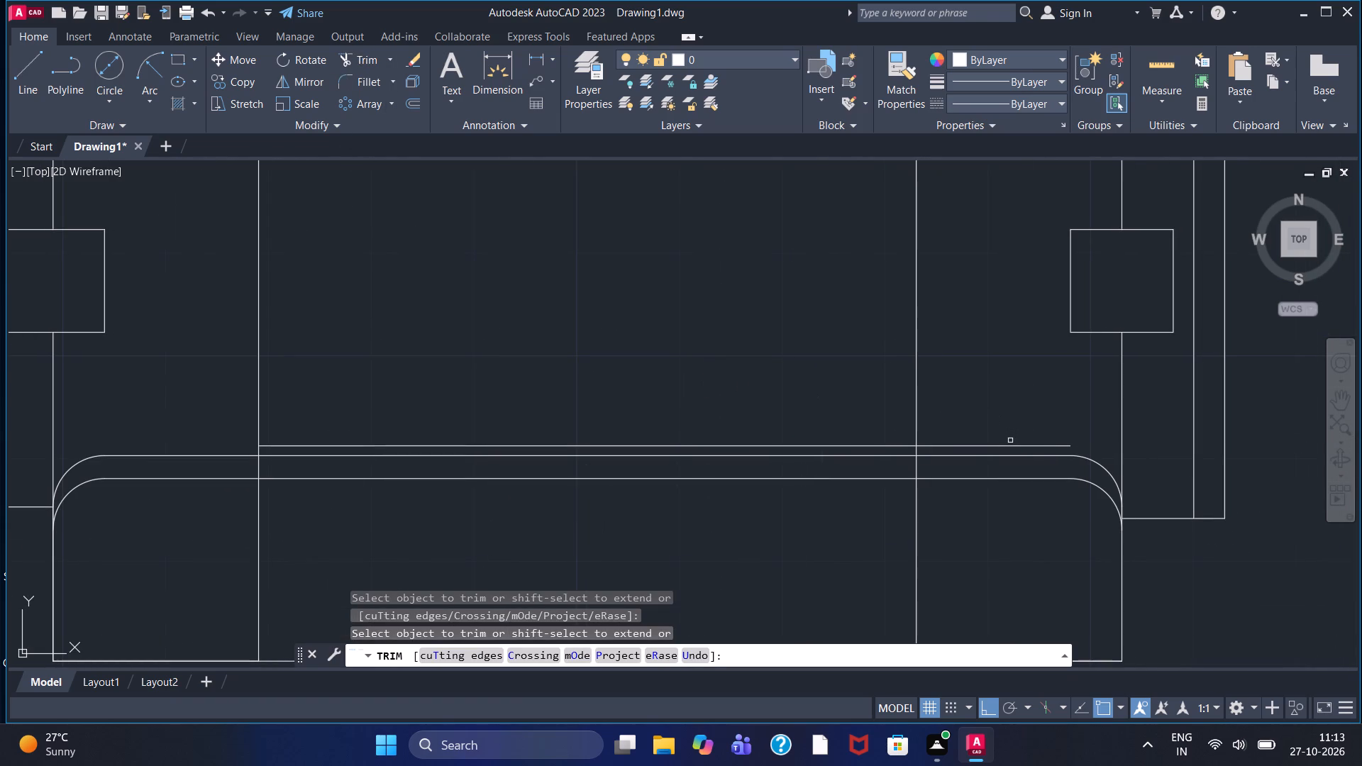
click(1010, 445)
scroll(1008, 444, down, 1)
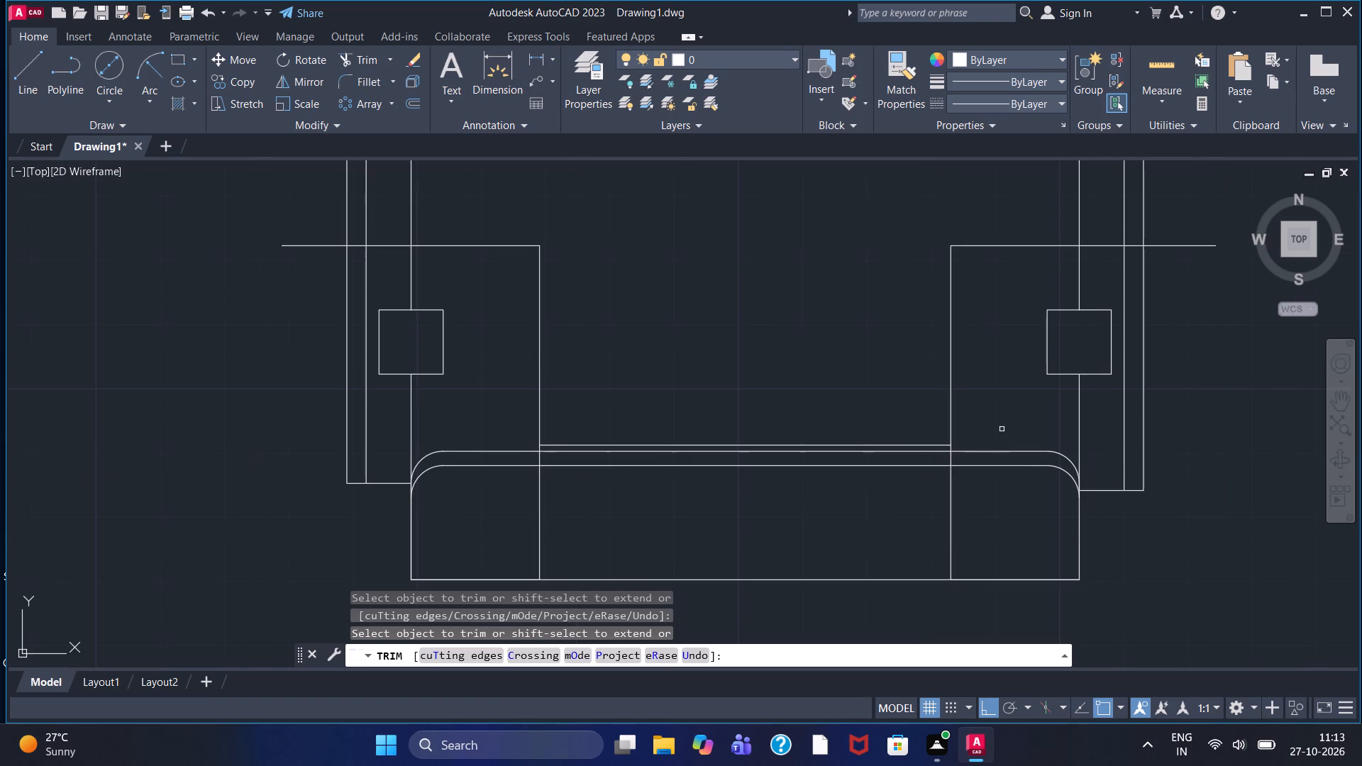
key(Escape)
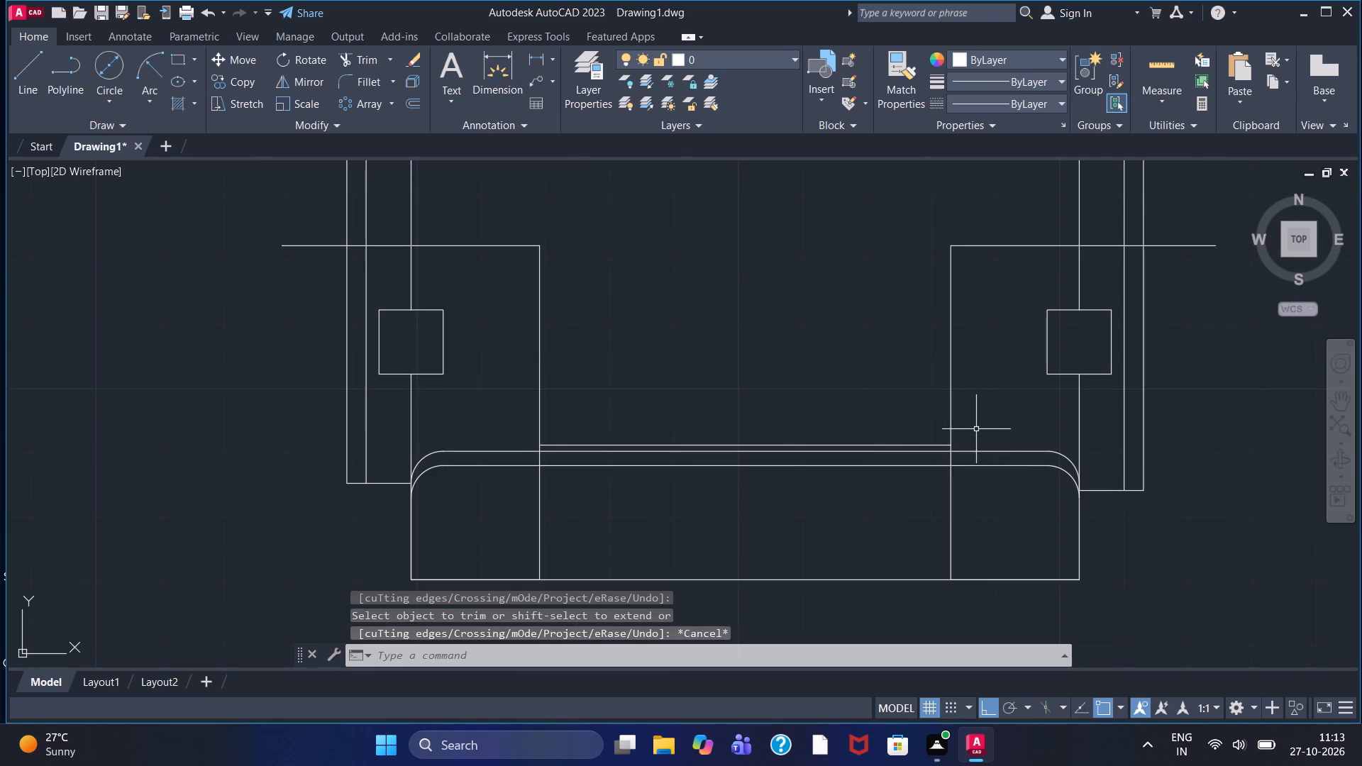
Fillet the corner between the left inner vertical line and the offset line with radius 5.
middle_drag(711, 395, 750, 375)
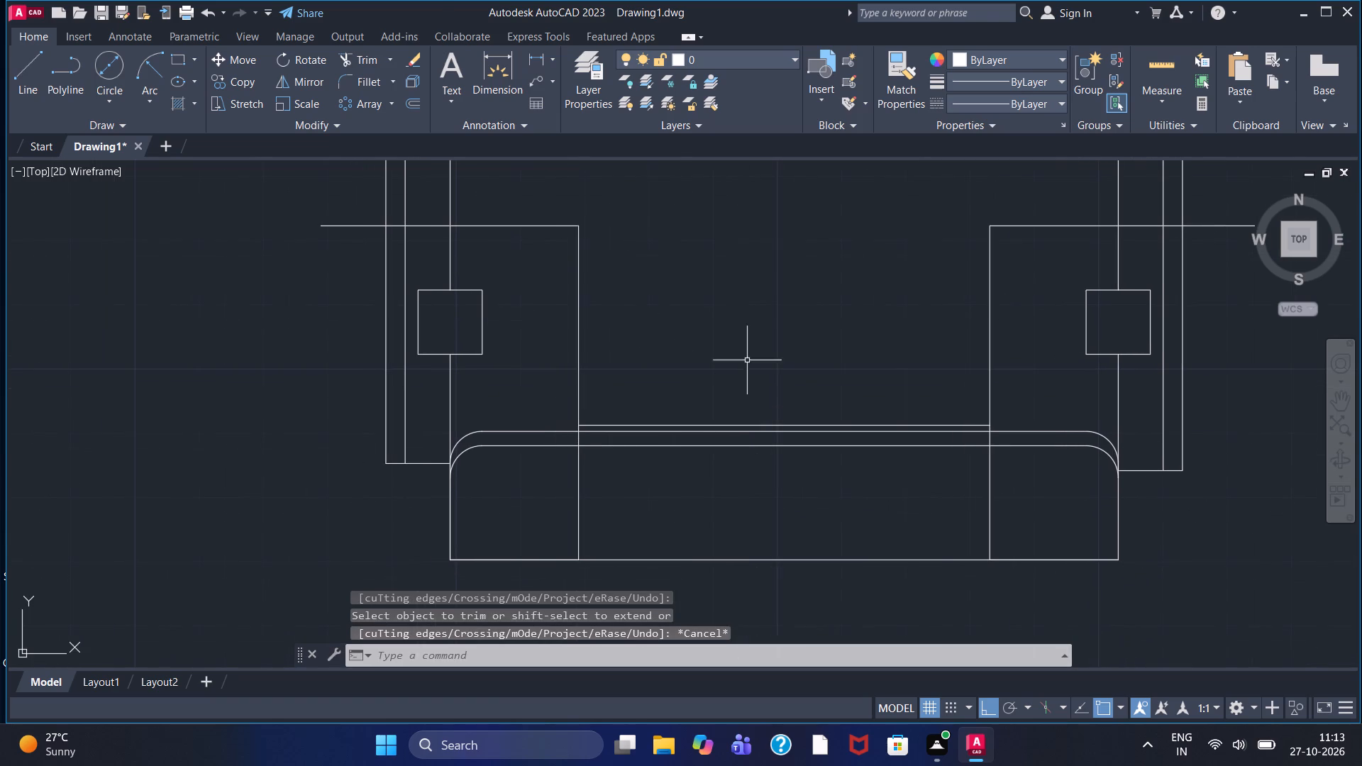
drag(352, 74, 353, 68)
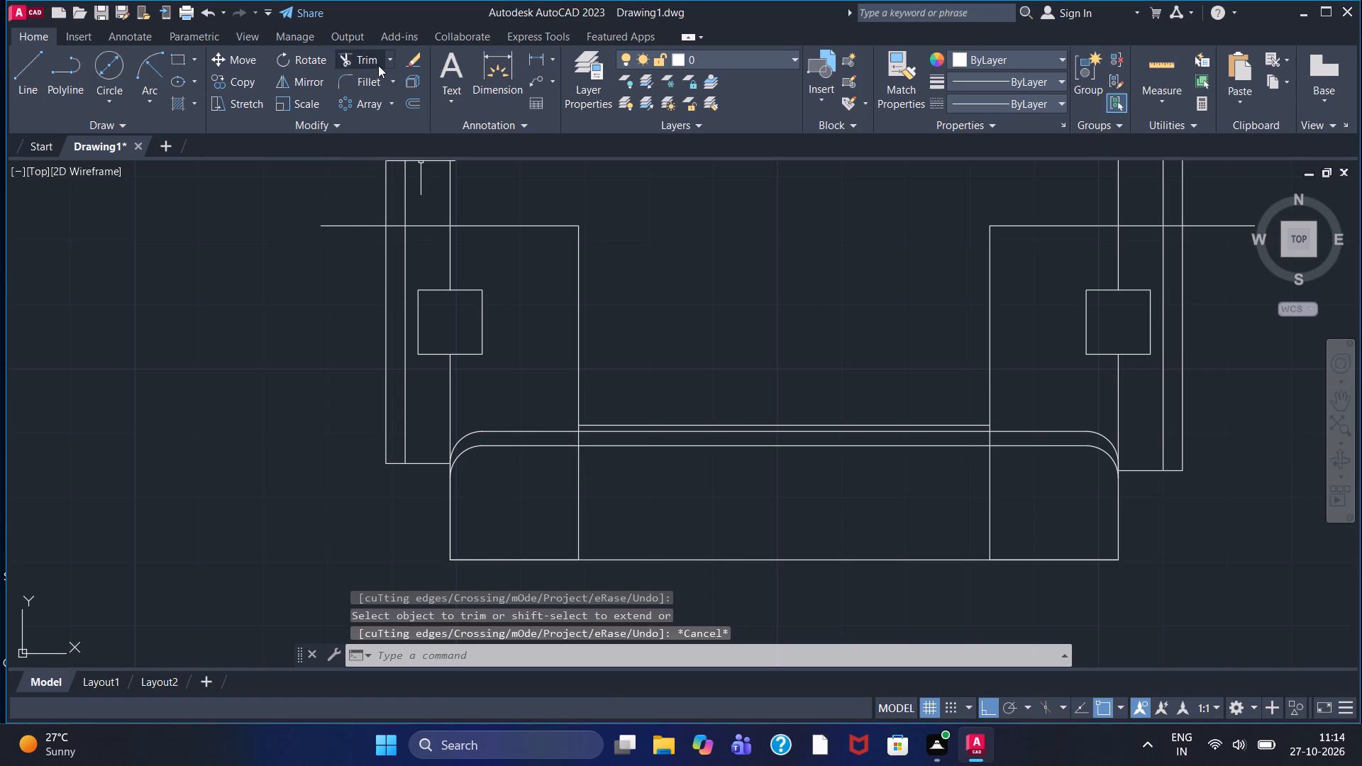
click(377, 76)
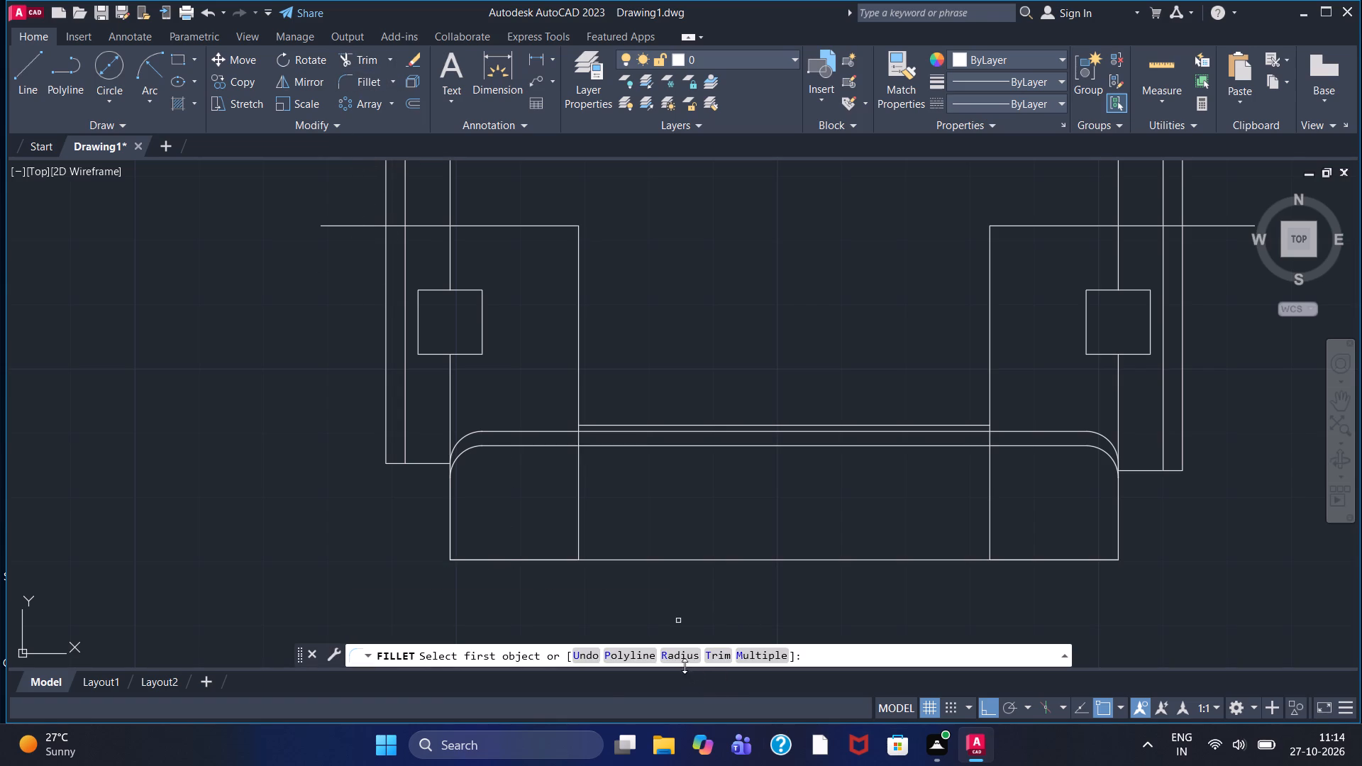
click(685, 655)
key(5)
key(Return)
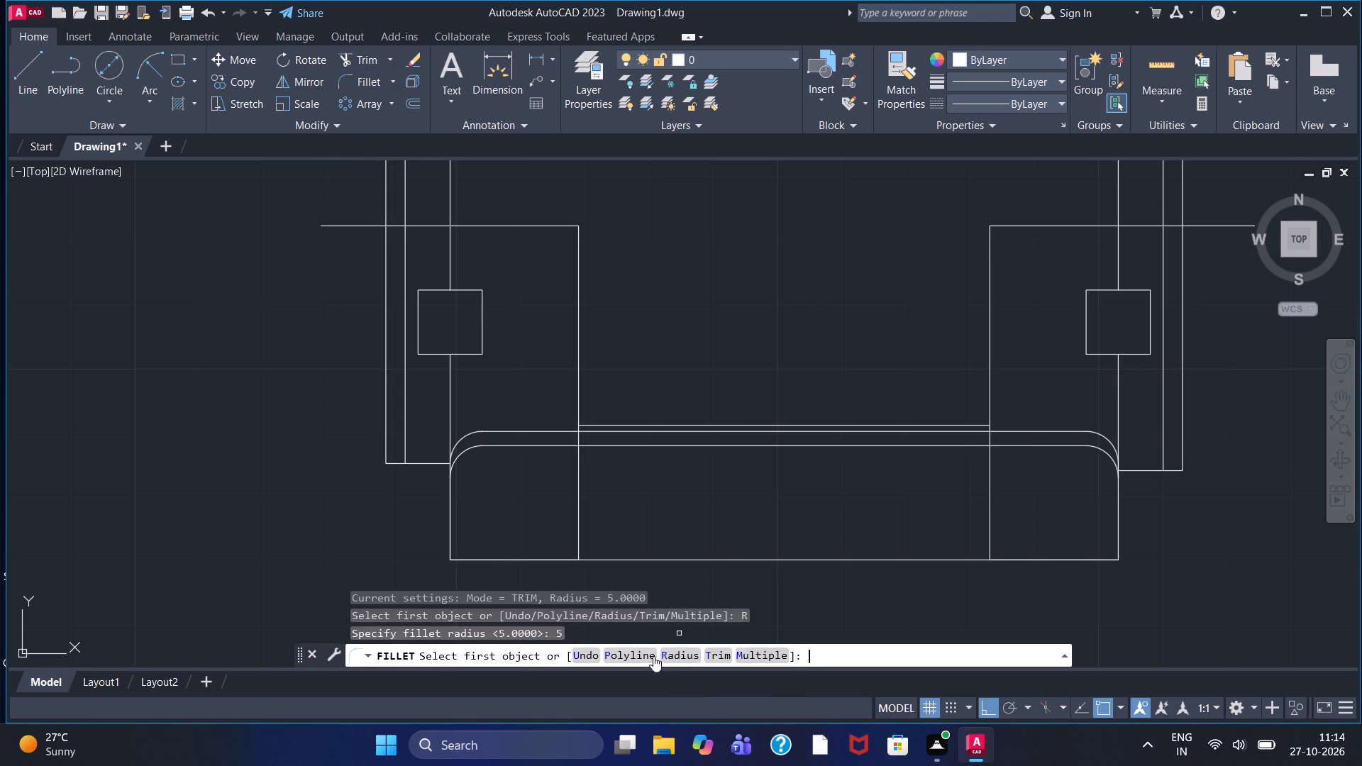
scroll(580, 416, up, 3)
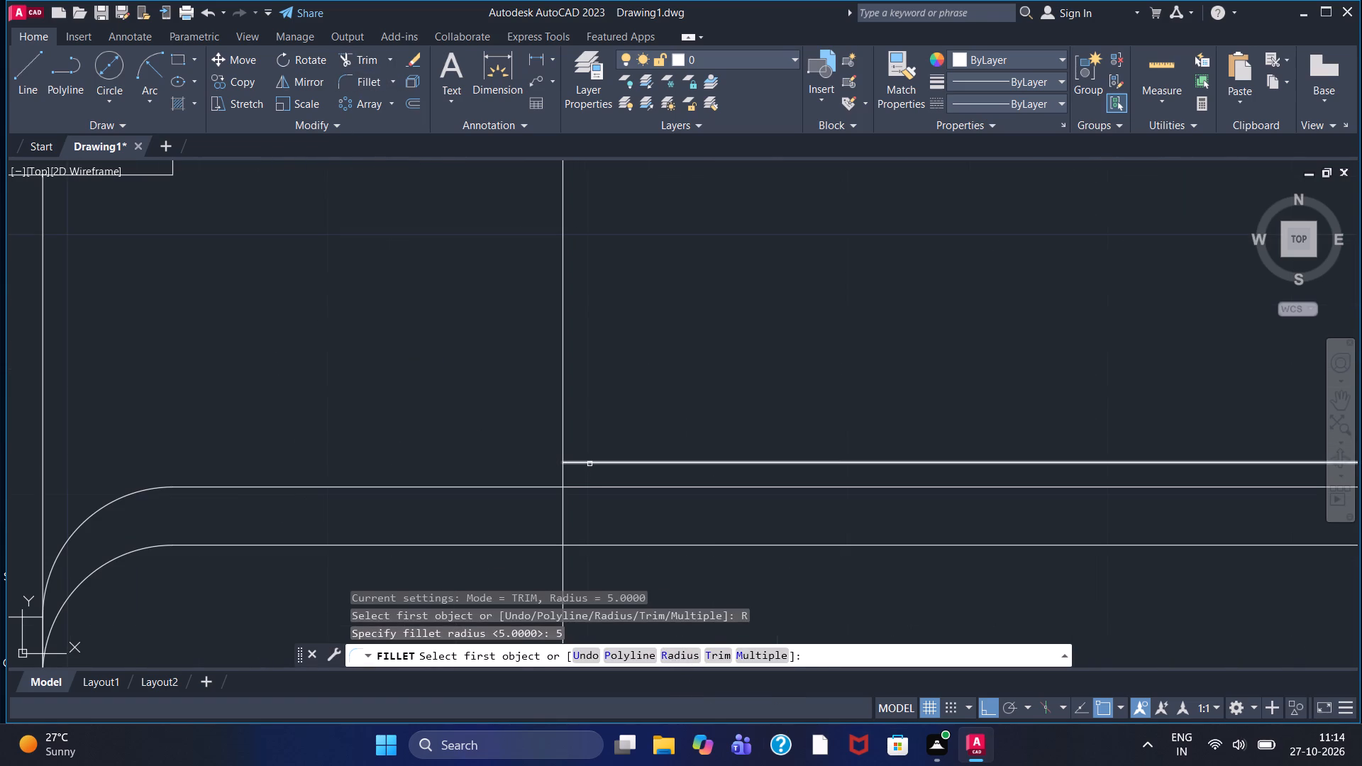
click(589, 464)
click(560, 429)
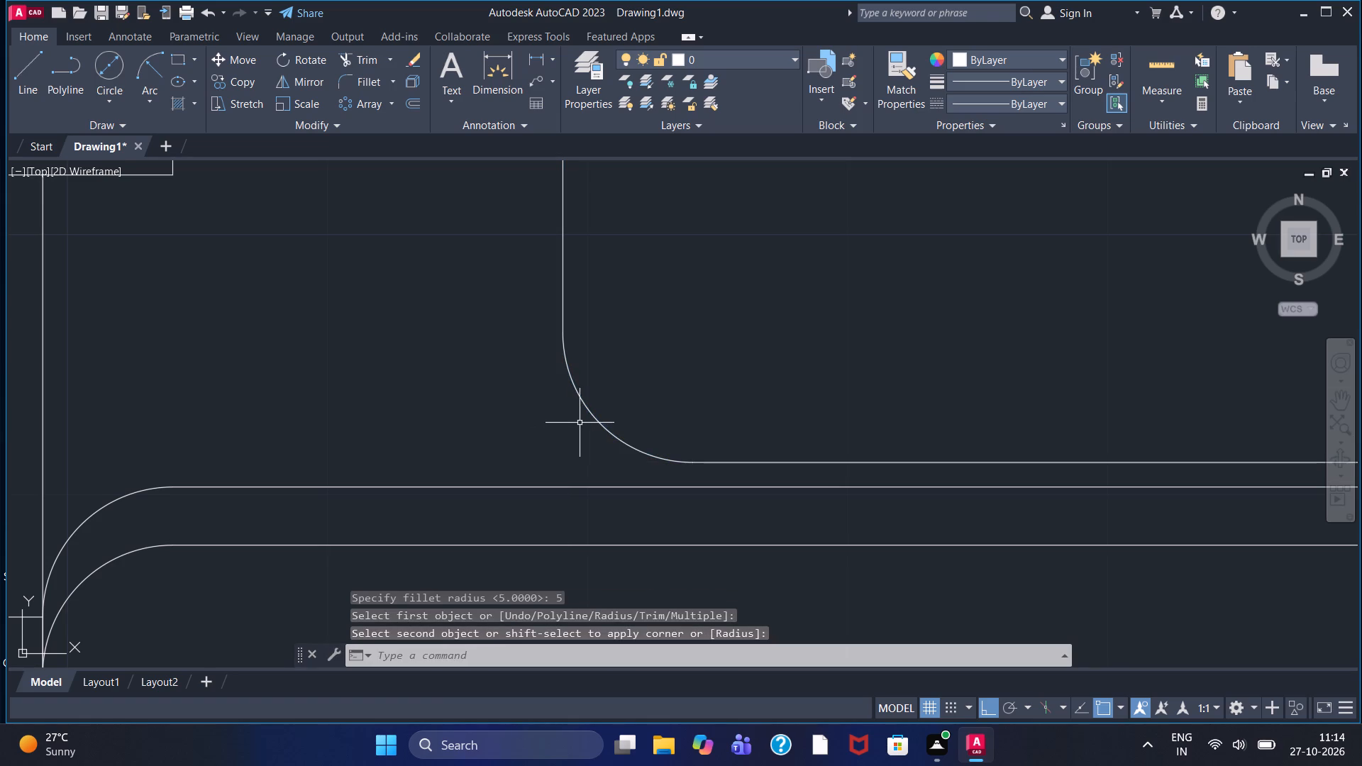
Fillet the corner between the offset line and the right inner vertical line with radius 5.
right_click(591, 413)
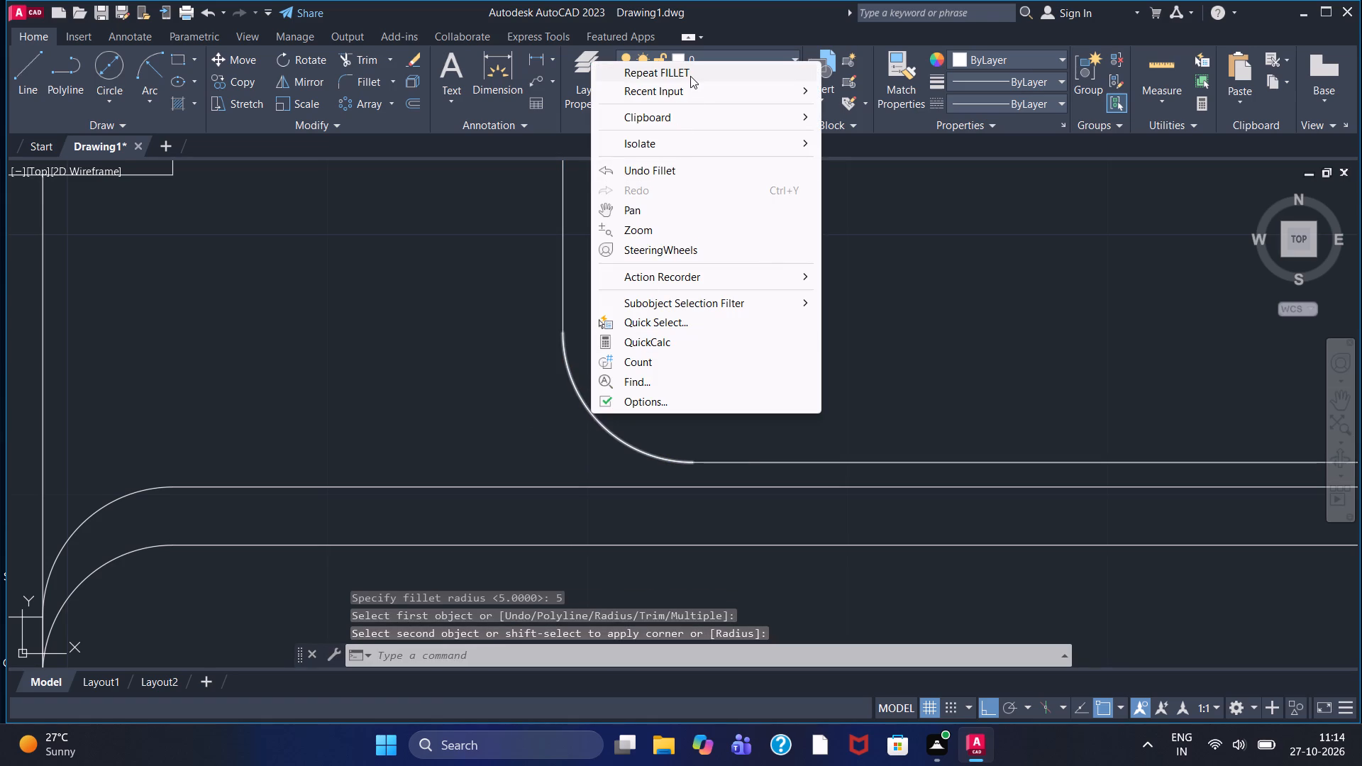
click(690, 76)
middle_drag(1186, 333, 816, 353)
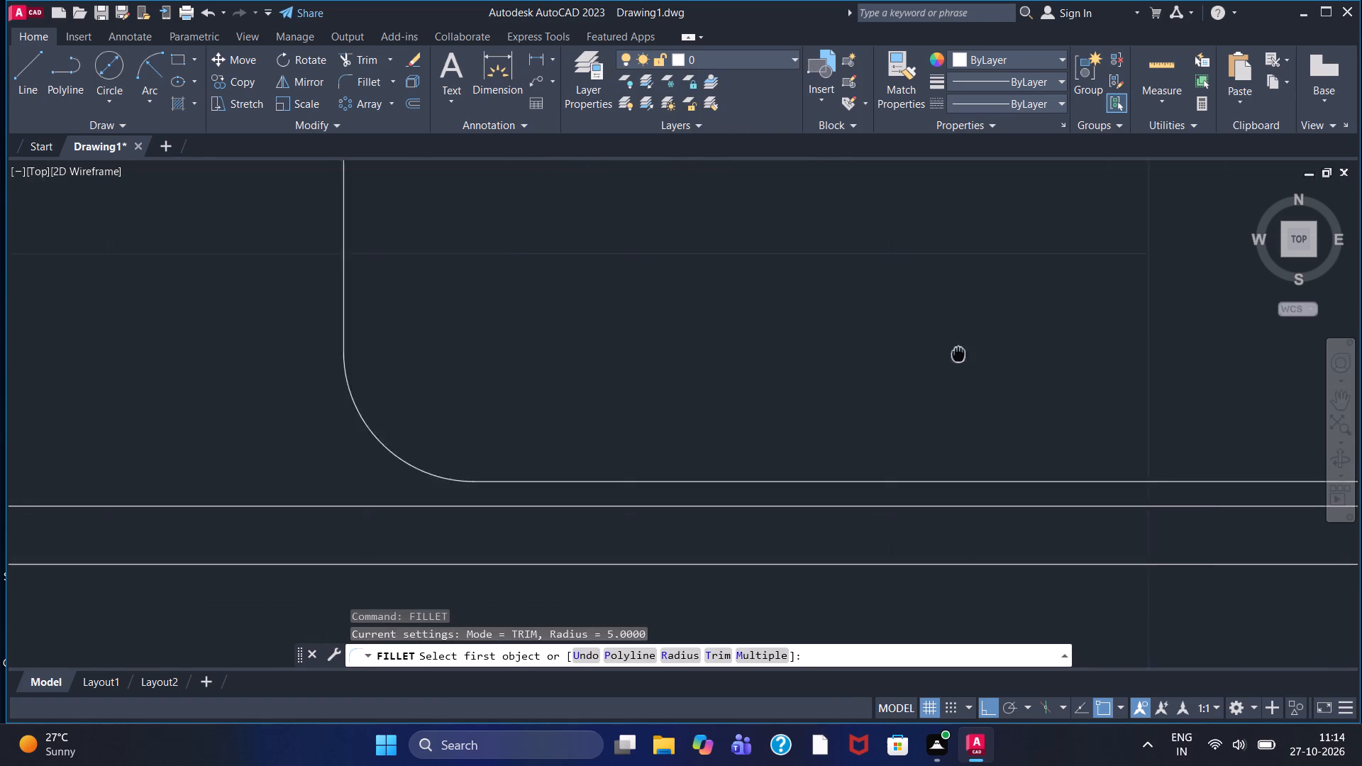
middle_drag(816, 353, 665, 355)
scroll(1040, 442, down, 1)
middle_drag(1130, 405, 585, 405)
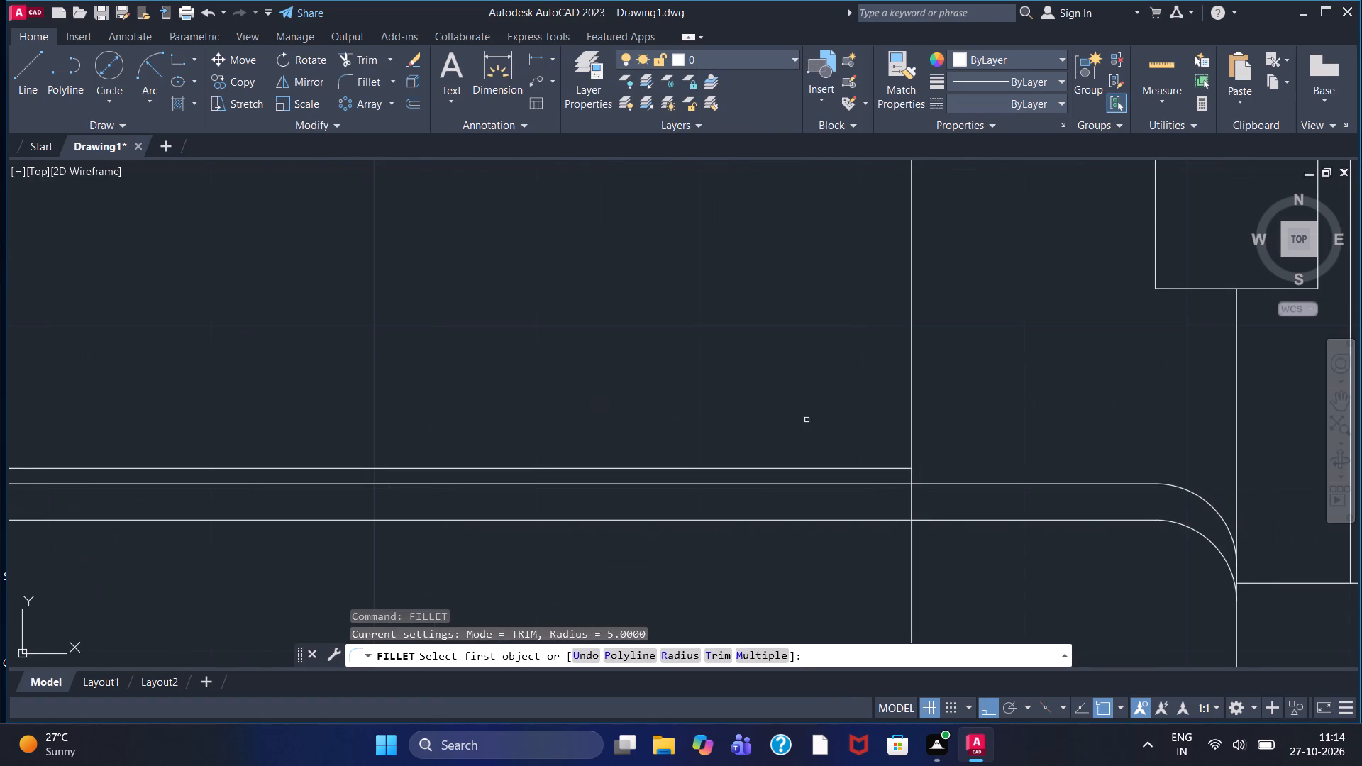
click(895, 468)
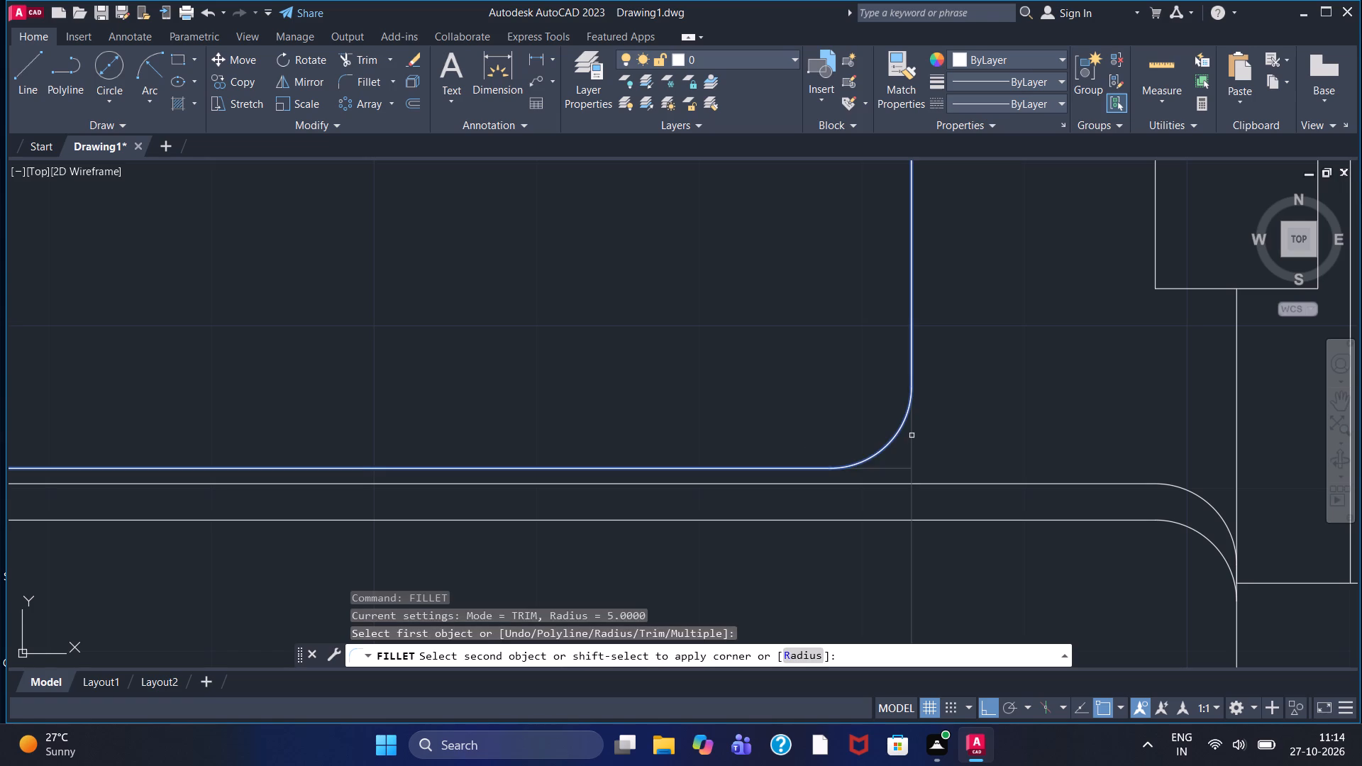
click(912, 433)
scroll(821, 457, down, 1)
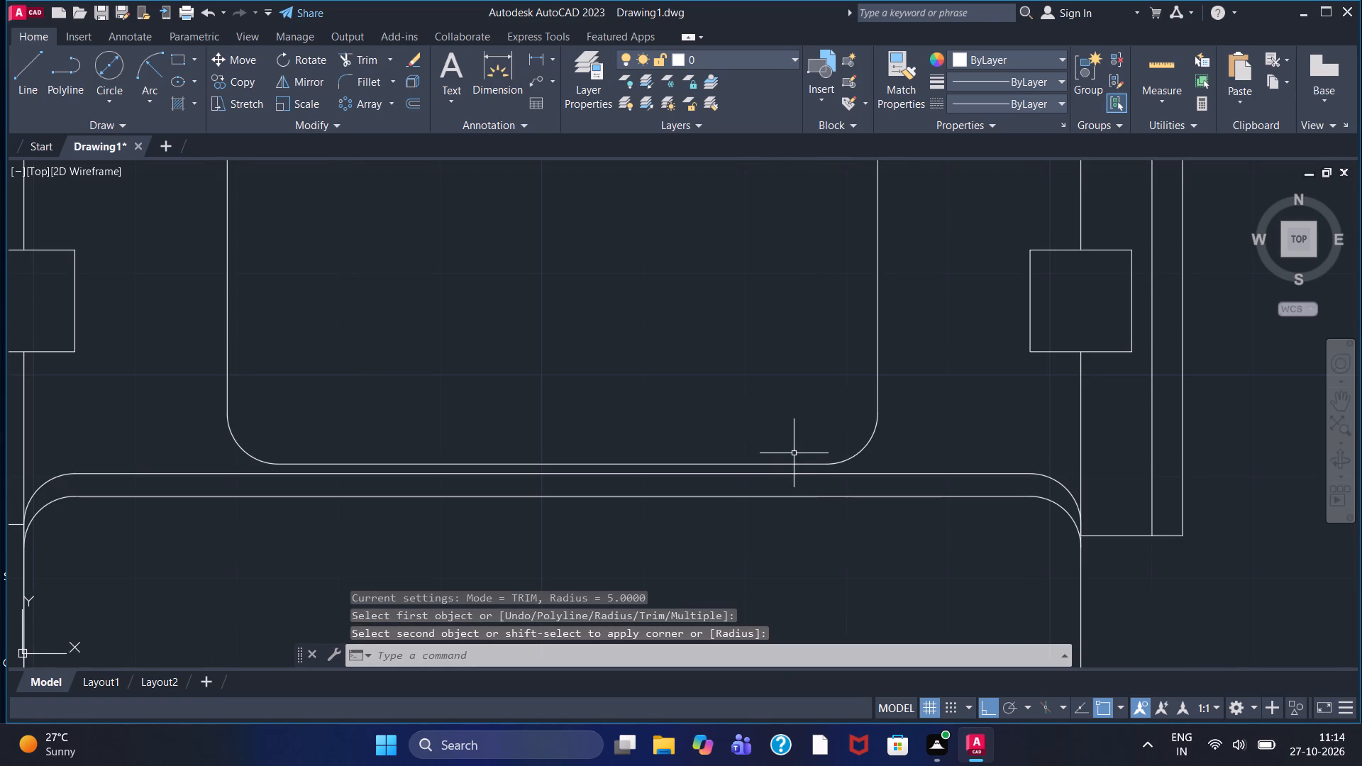
key(Escape)
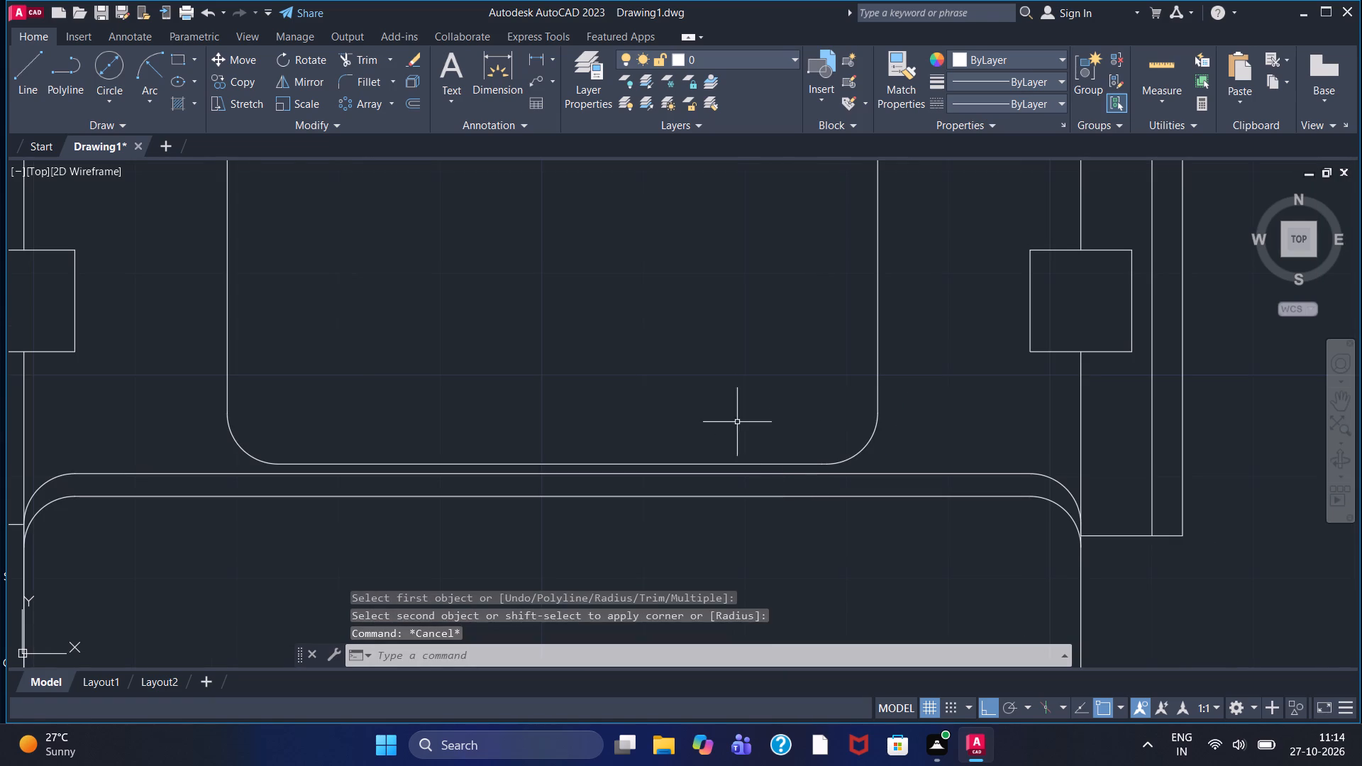
Fillet the upper corners where the right and left inner vertical lines meet their horizontal lines, with radius 5.
scroll(745, 346, down, 1)
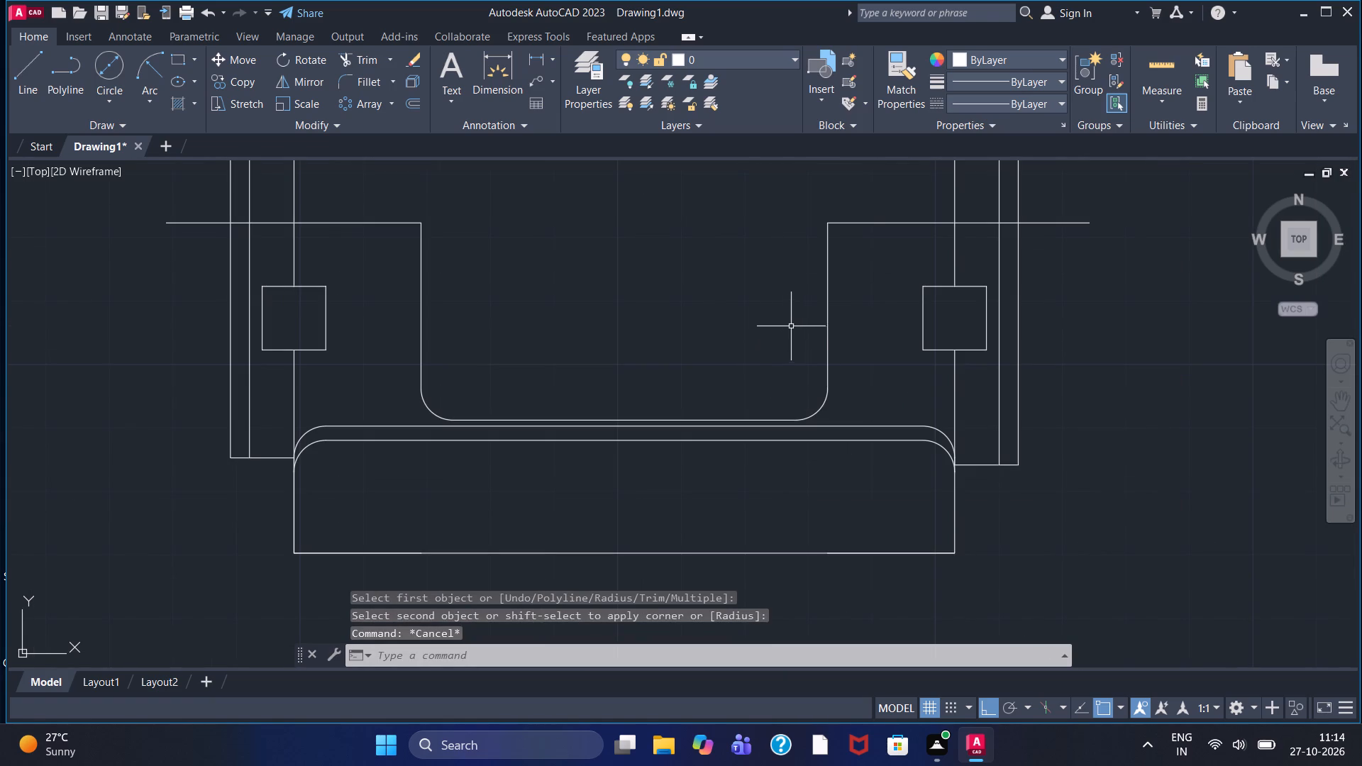
right_click(782, 308)
click(846, 318)
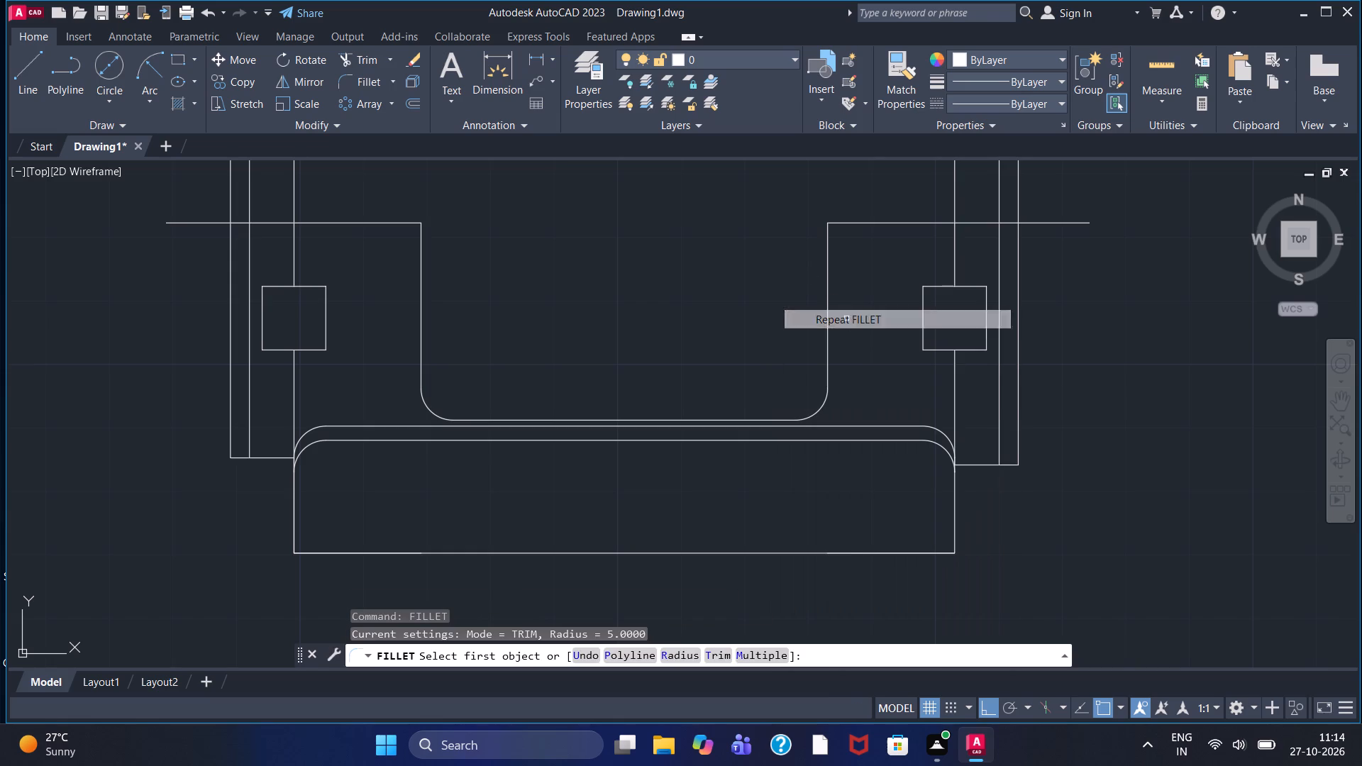
click(828, 244)
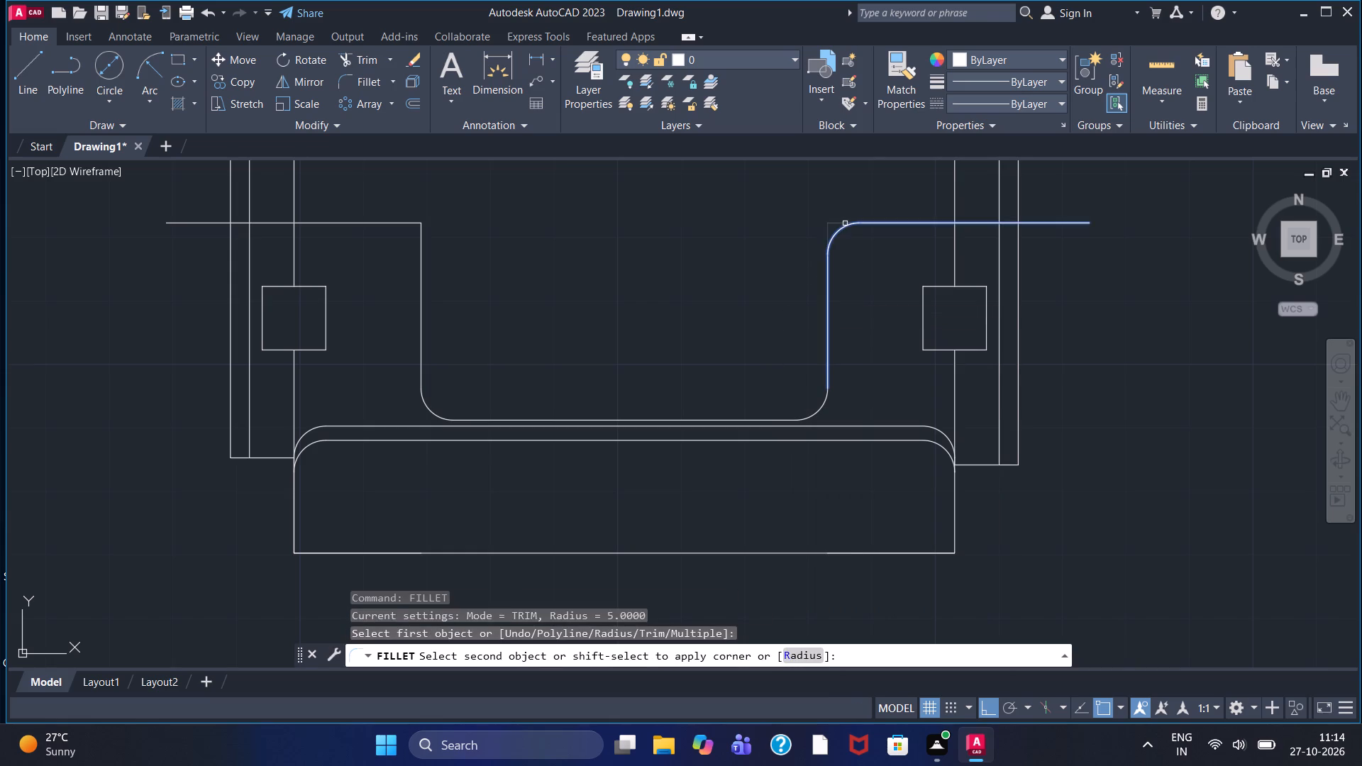
click(845, 223)
right_click(841, 226)
click(866, 237)
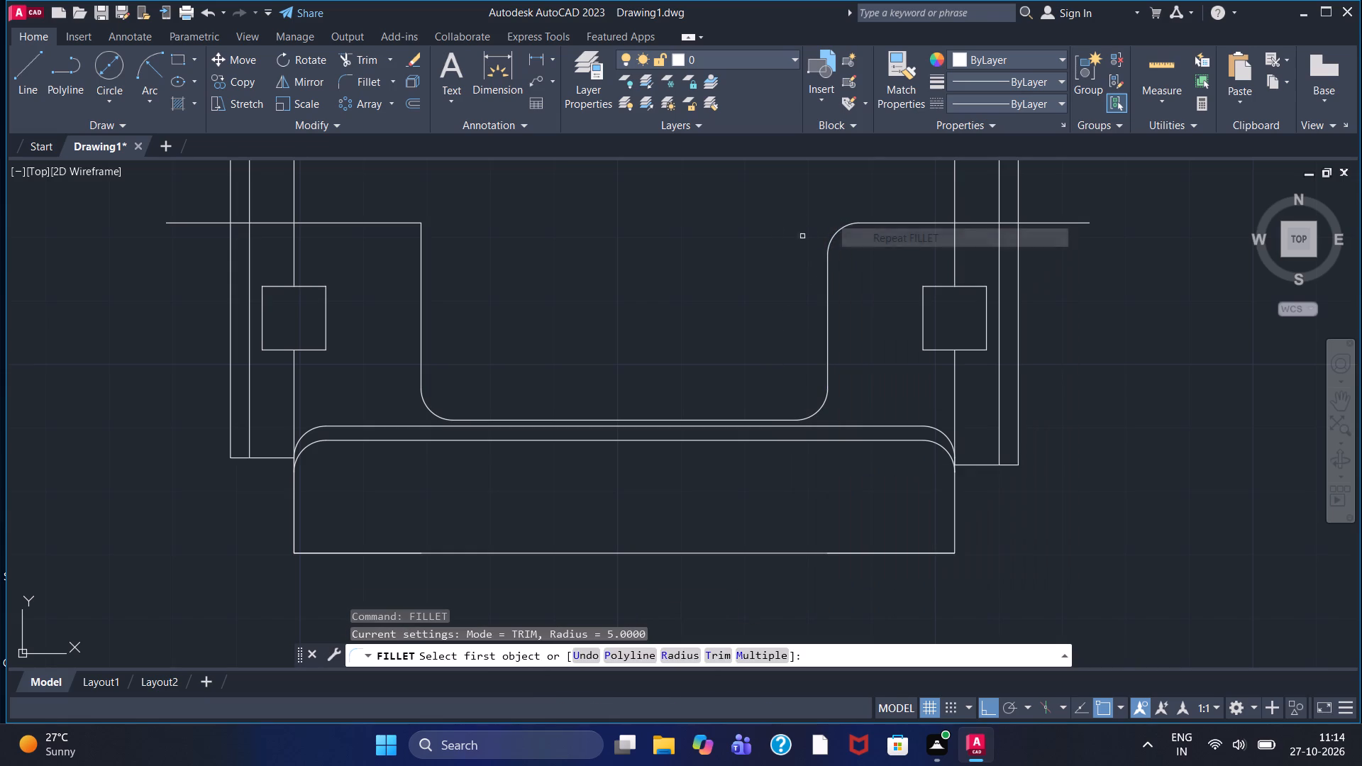
click(396, 222)
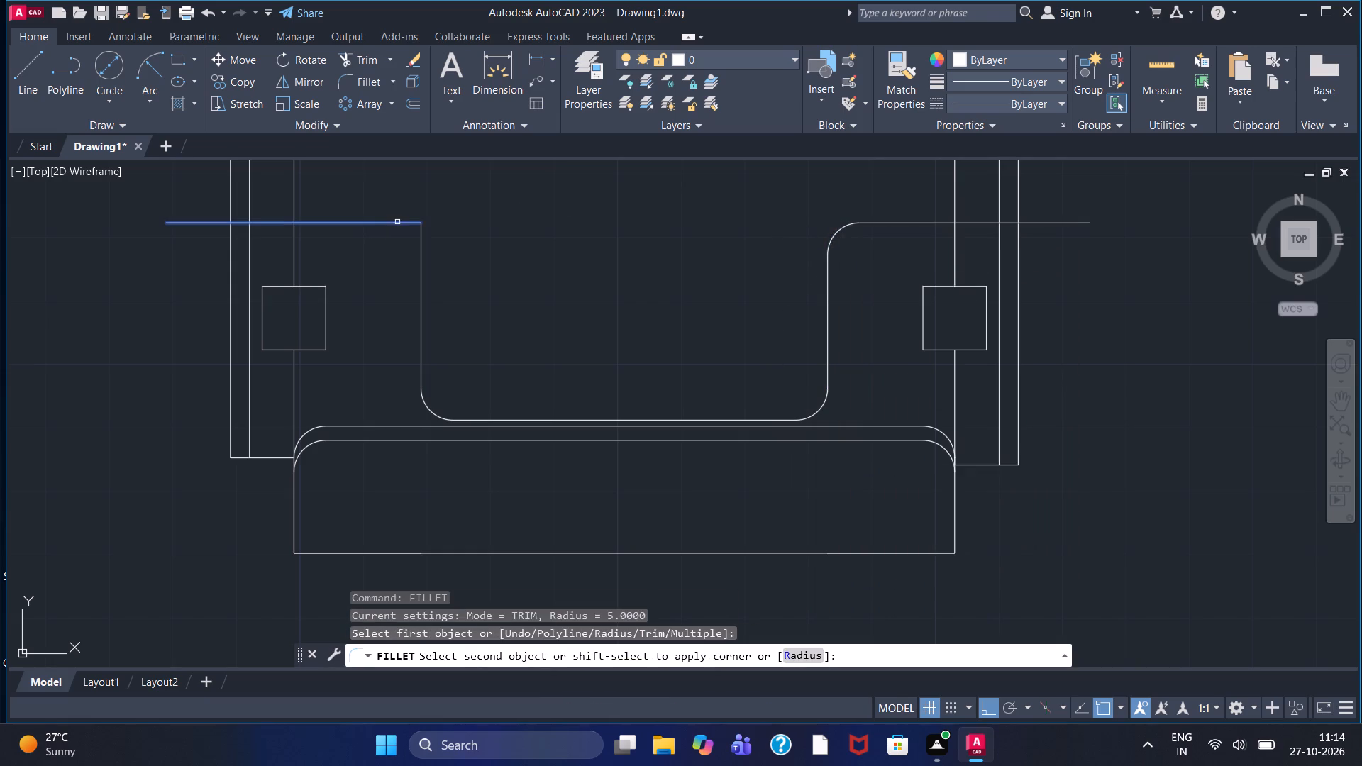
click(421, 255)
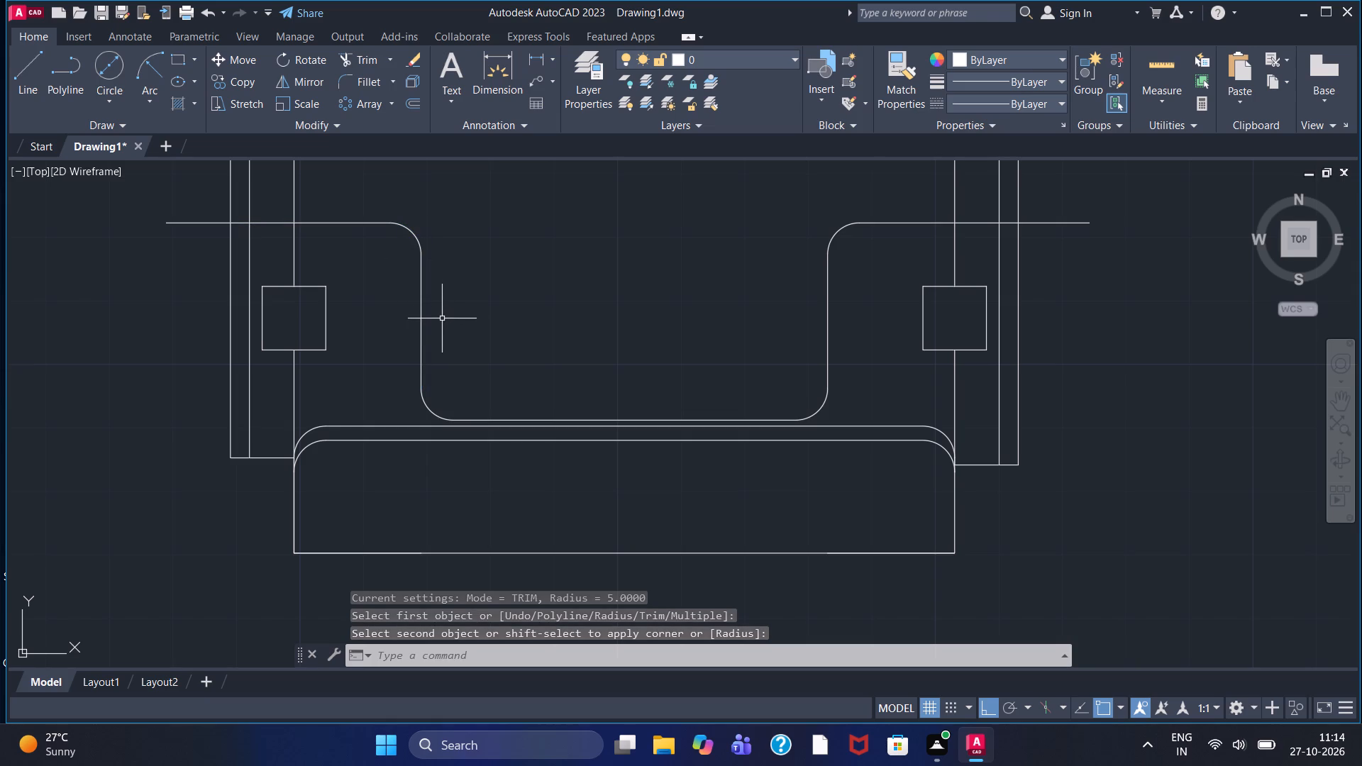
Trim the outer ends of the left and right horizontal lines back to the inner edges of the side strips.
click(367, 51)
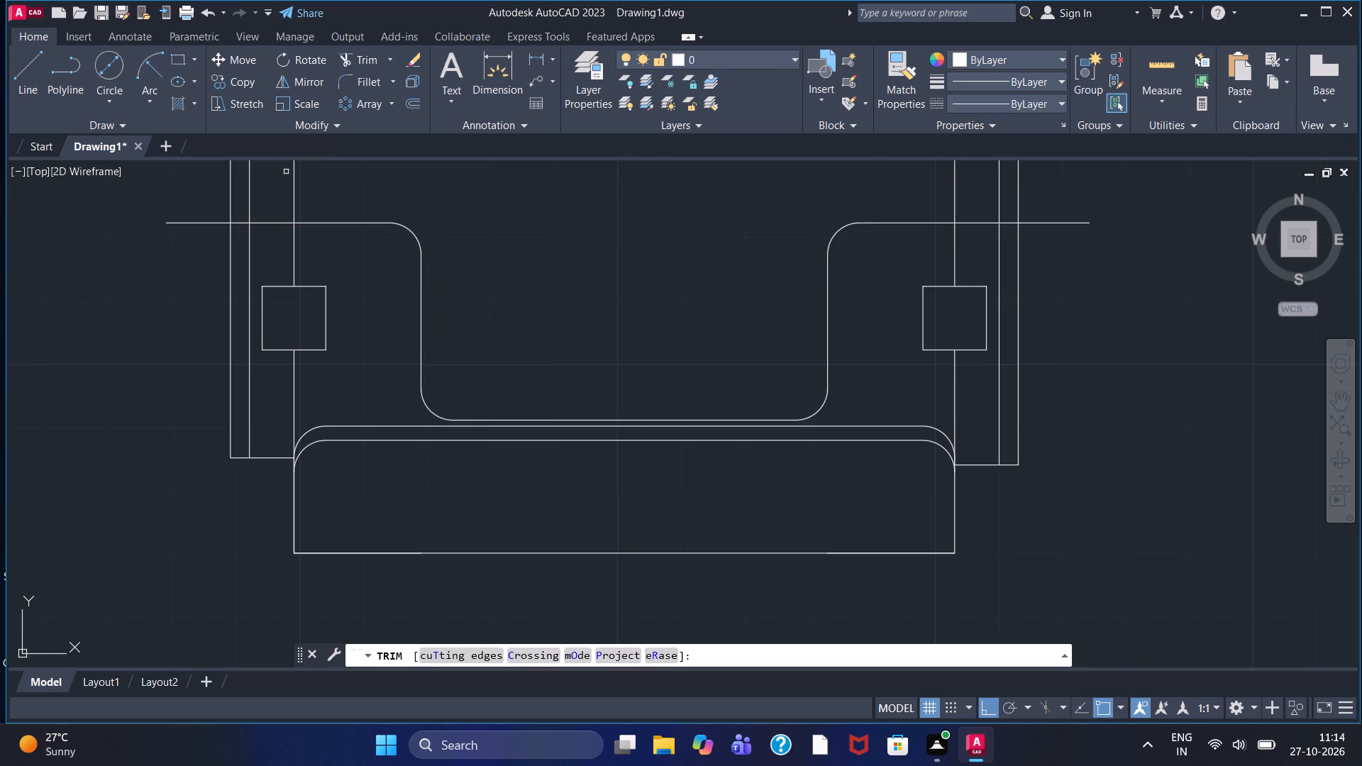
click(202, 225)
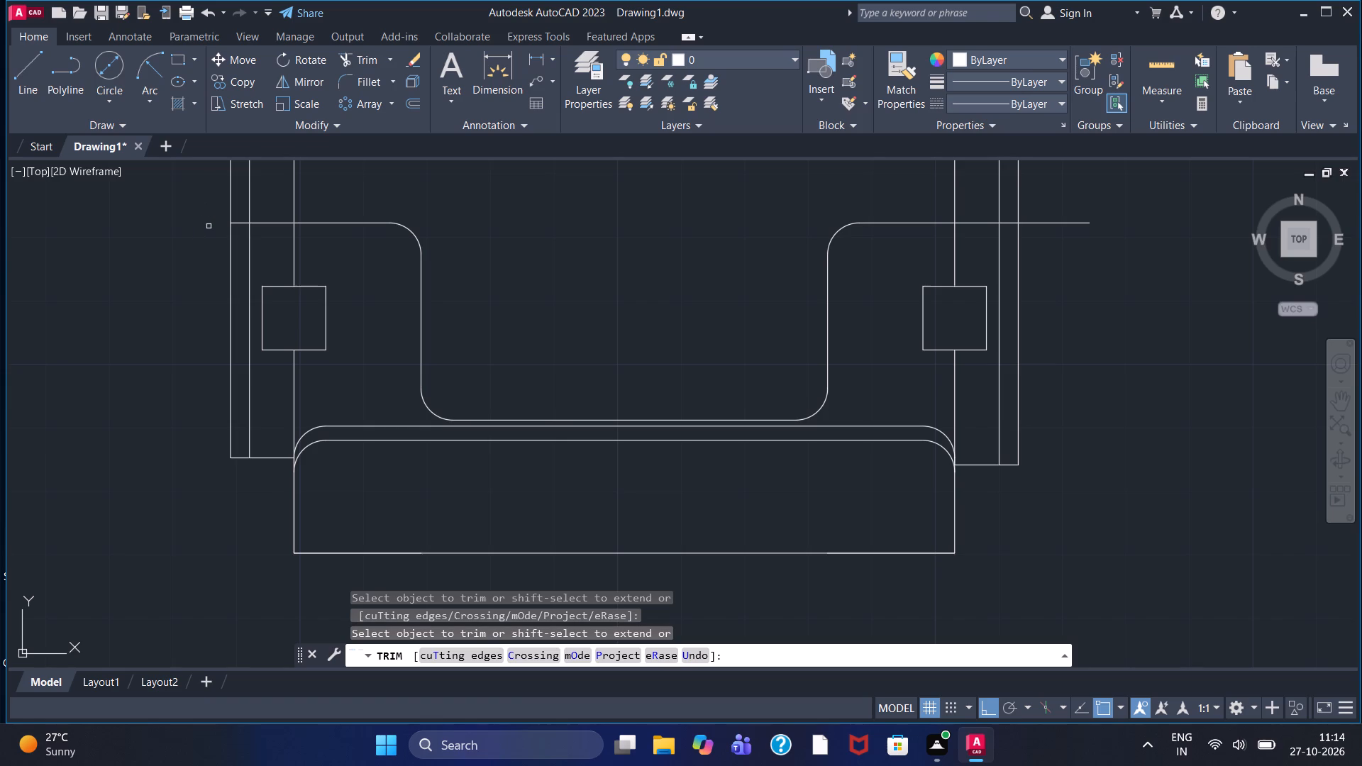
click(240, 223)
click(1050, 222)
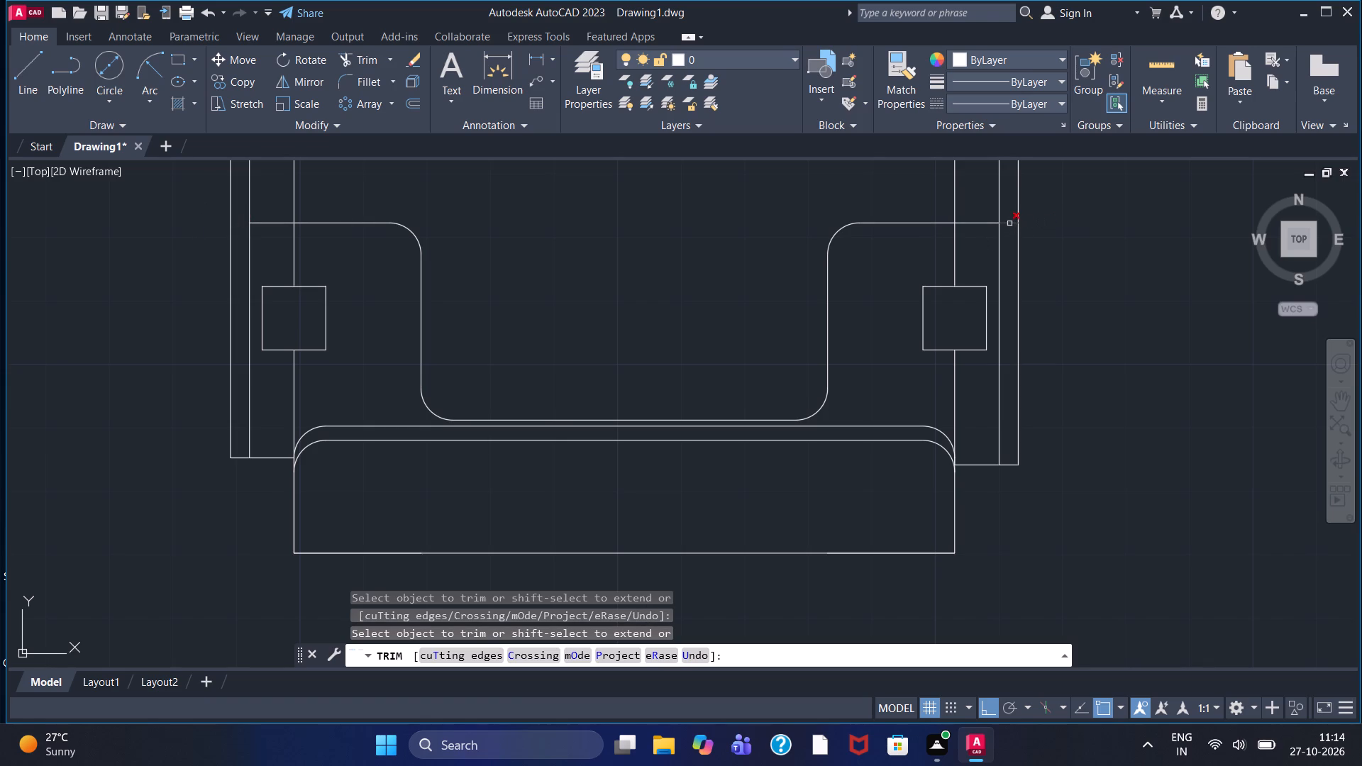
click(1009, 223)
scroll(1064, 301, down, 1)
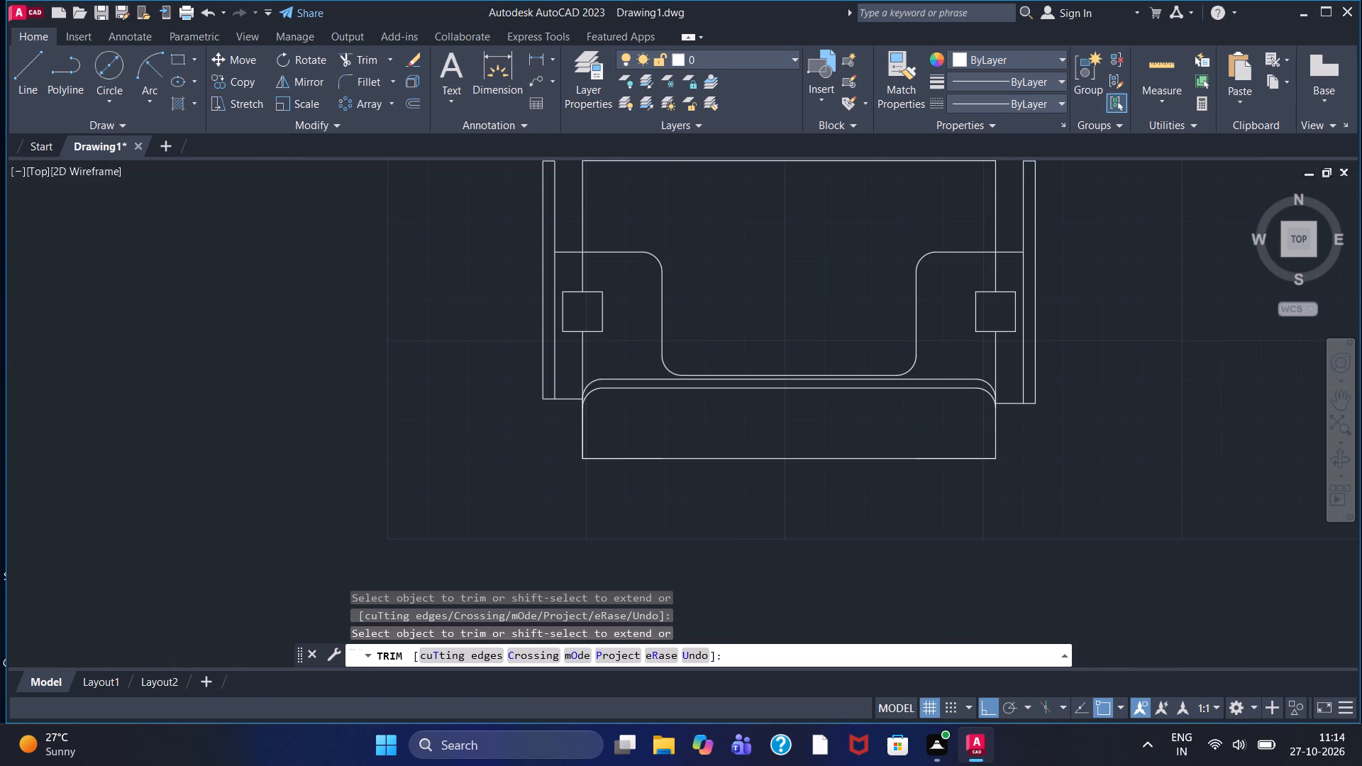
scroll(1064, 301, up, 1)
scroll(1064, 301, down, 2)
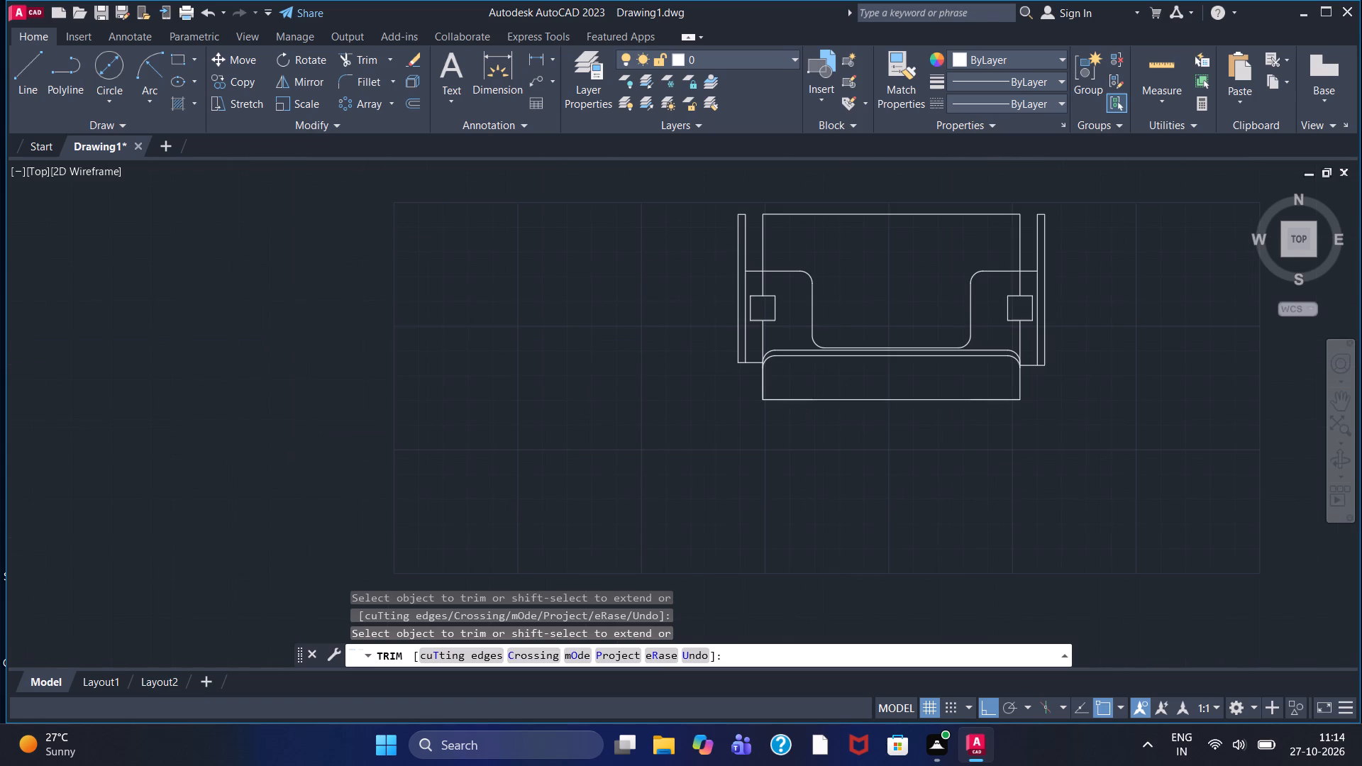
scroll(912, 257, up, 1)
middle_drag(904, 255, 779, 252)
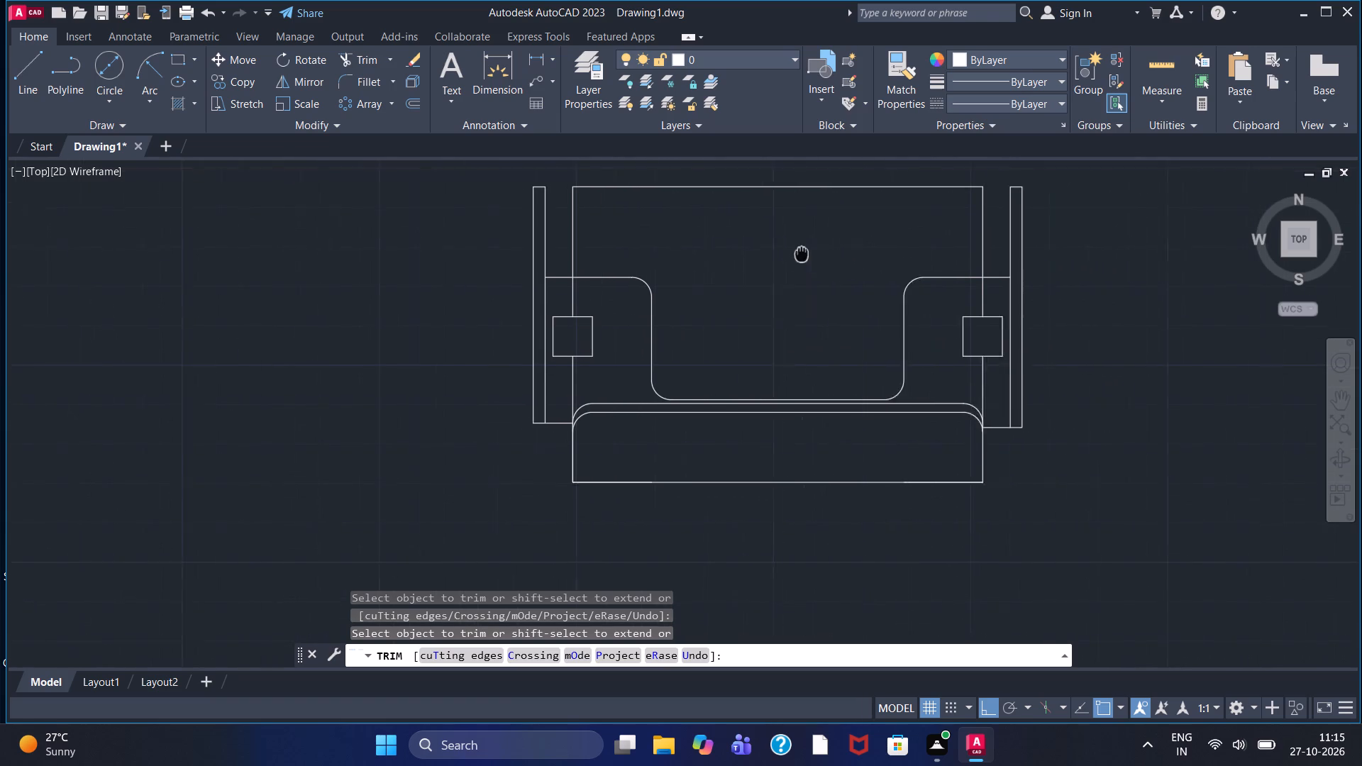
Offset the bottom edge of the lower flange upward through a point slightly above it, using the Through option.
middle_drag(779, 252, 764, 251)
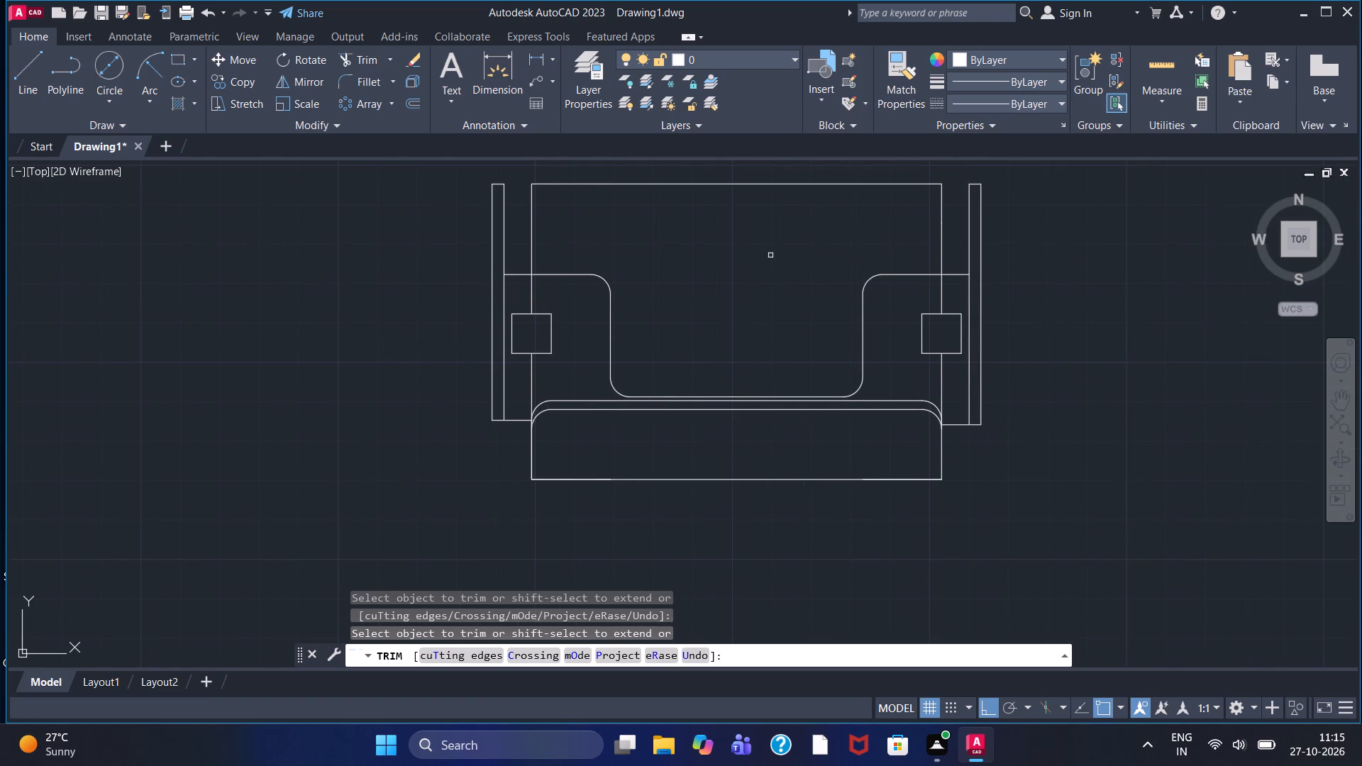
scroll(767, 268, down, 1)
scroll(767, 268, up, 1)
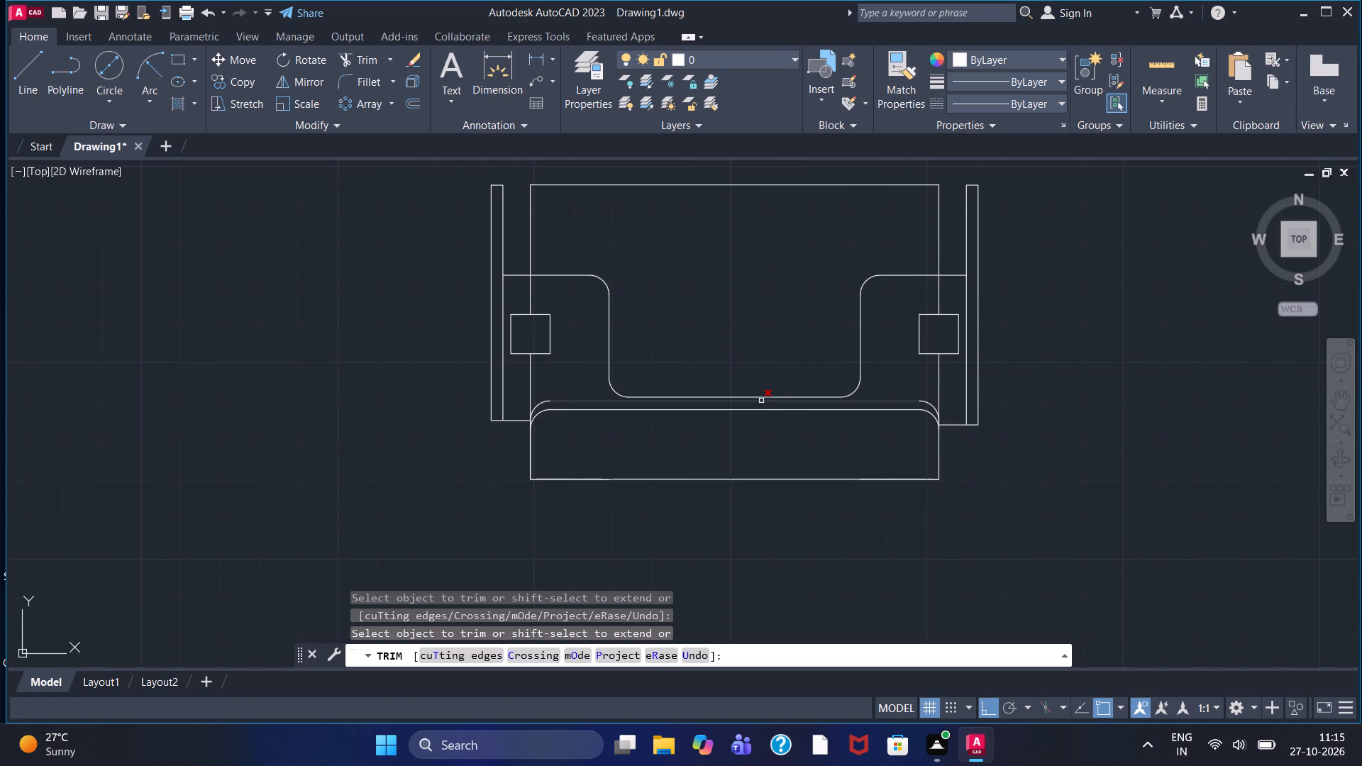
click(416, 106)
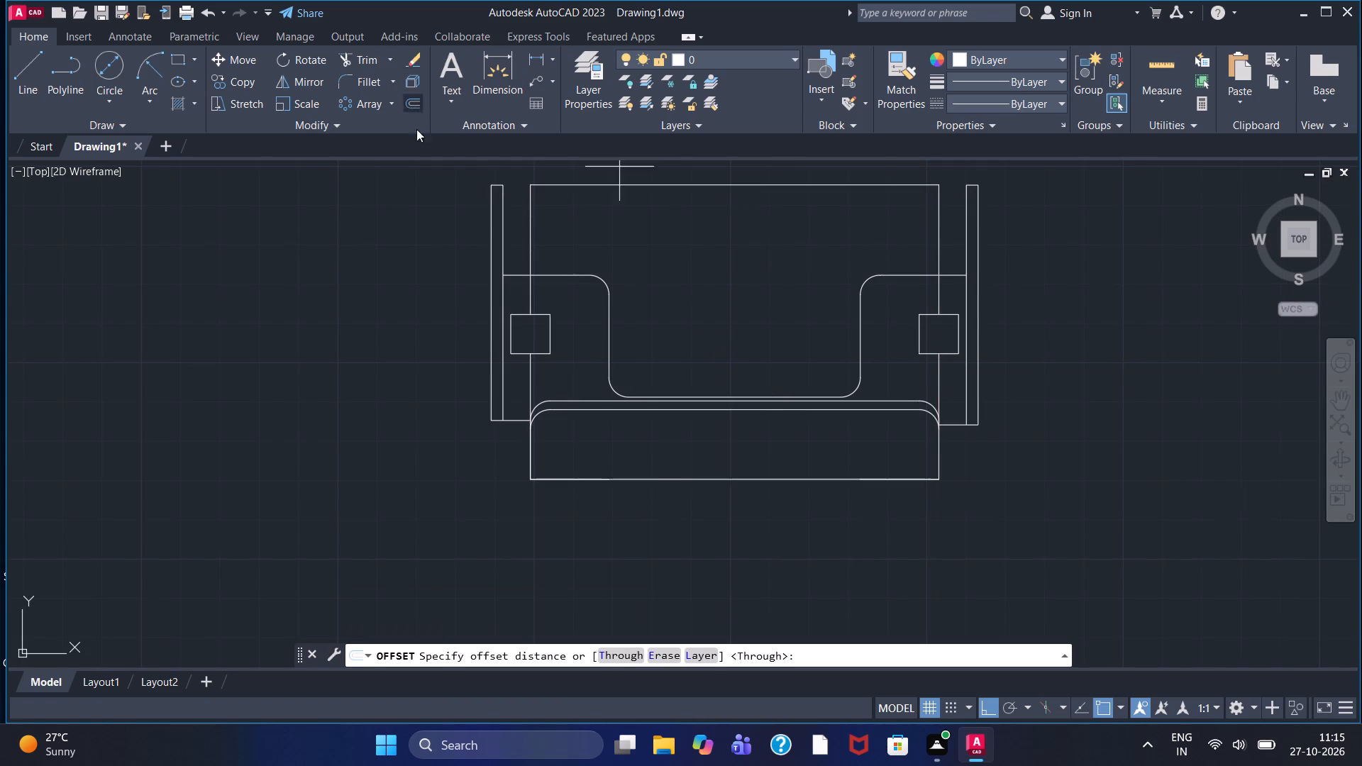
click(624, 649)
scroll(759, 515, up, 1)
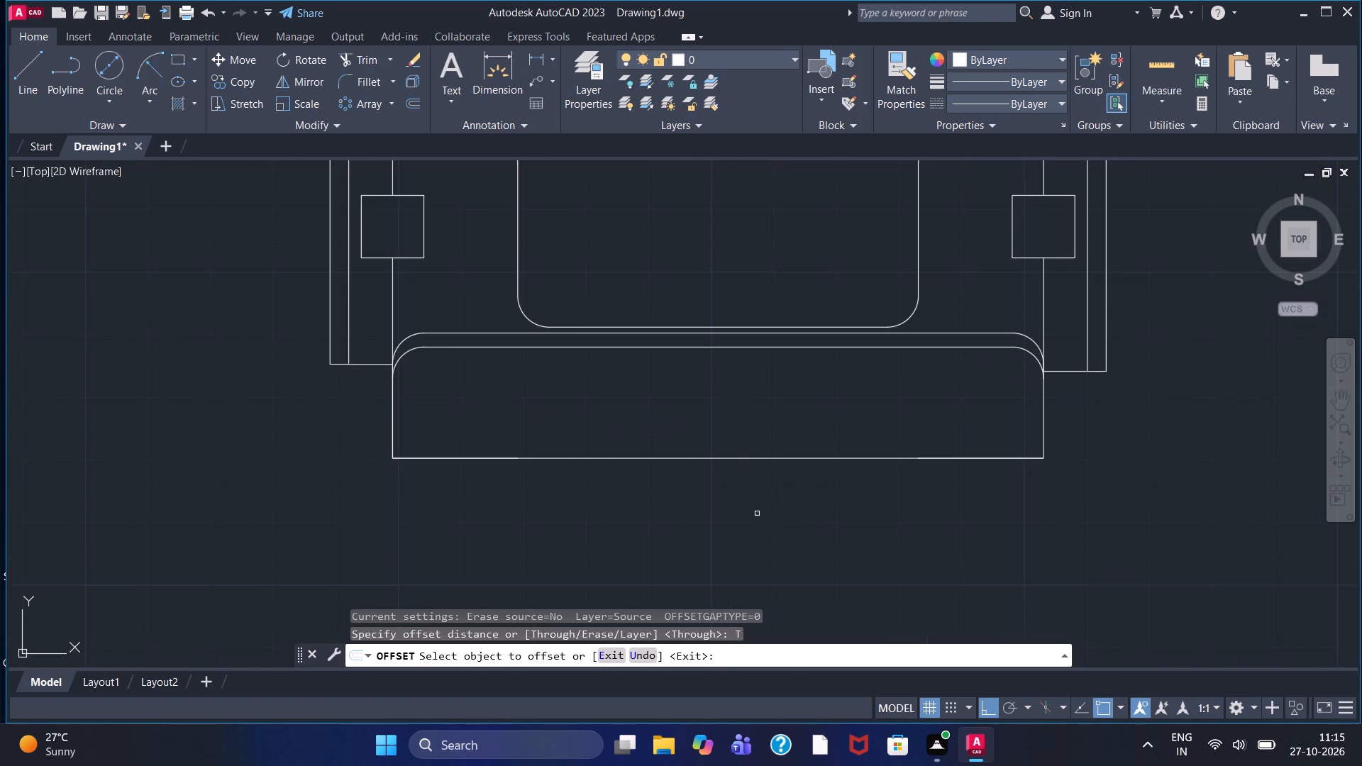
click(738, 458)
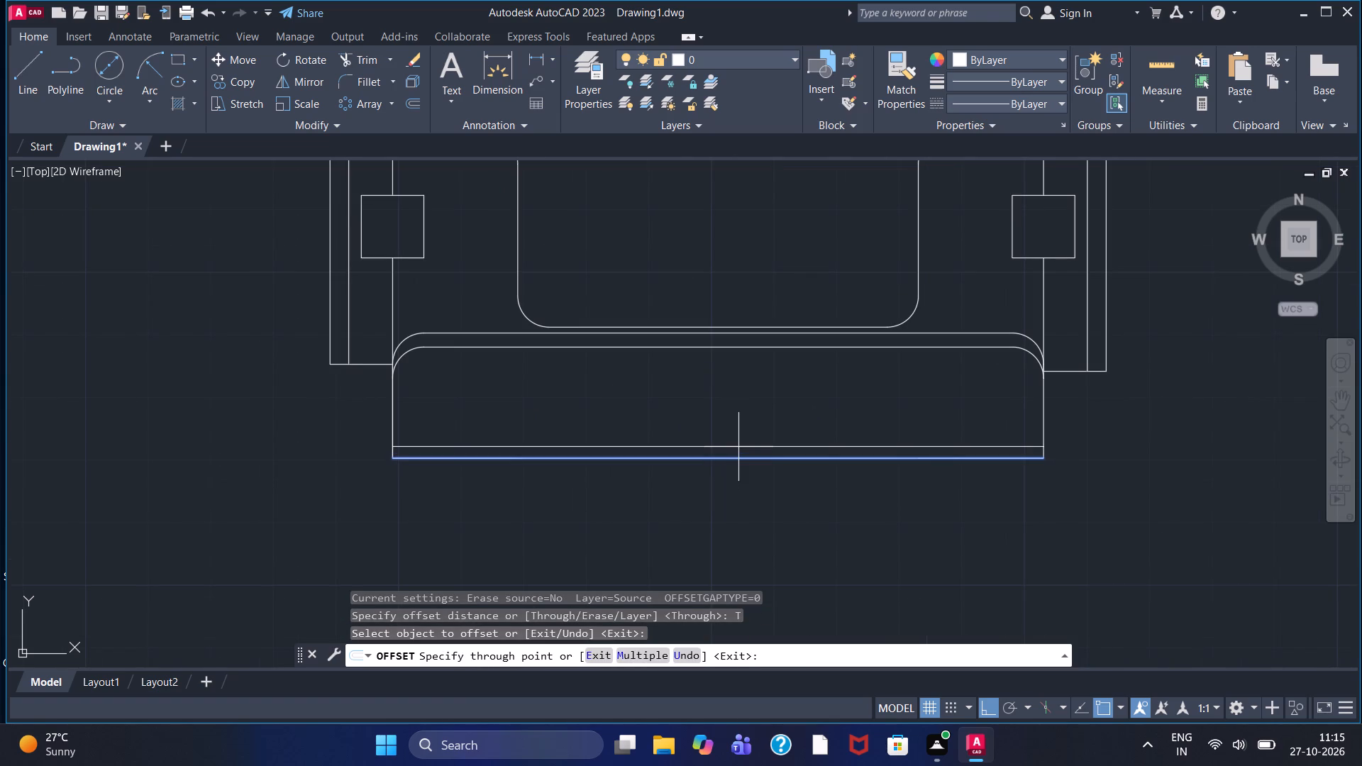
click(739, 443)
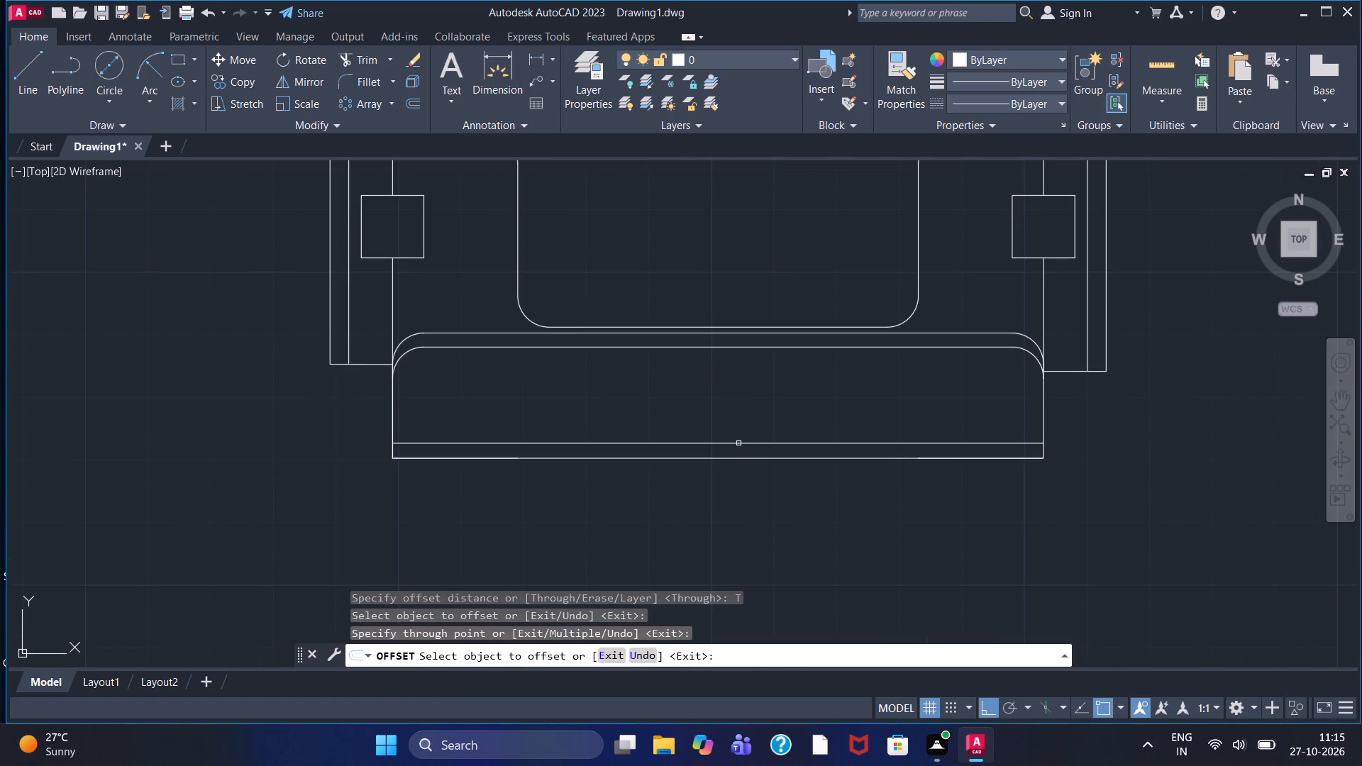
Offset the new horizontal line upward through a point just above it, and offset that copy to about the flange's mid-height.
click(736, 443)
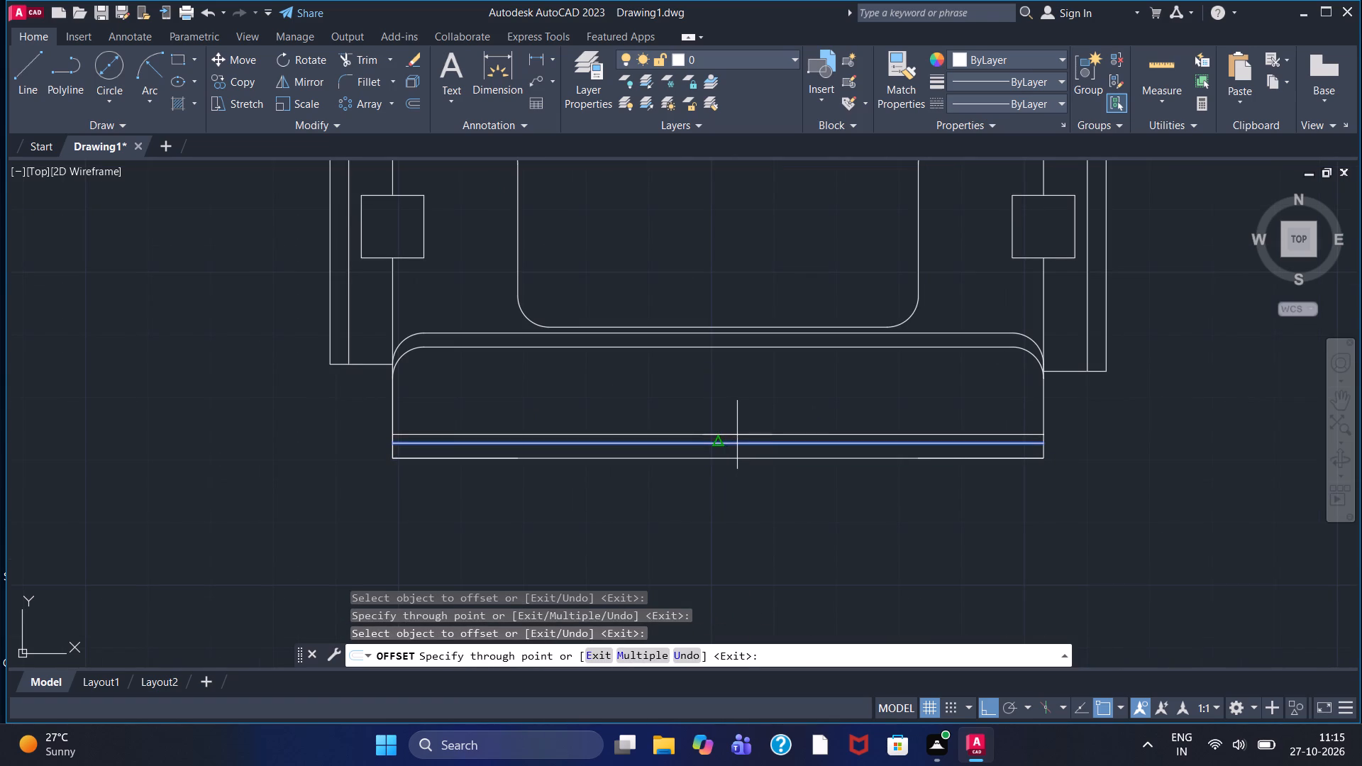
click(737, 435)
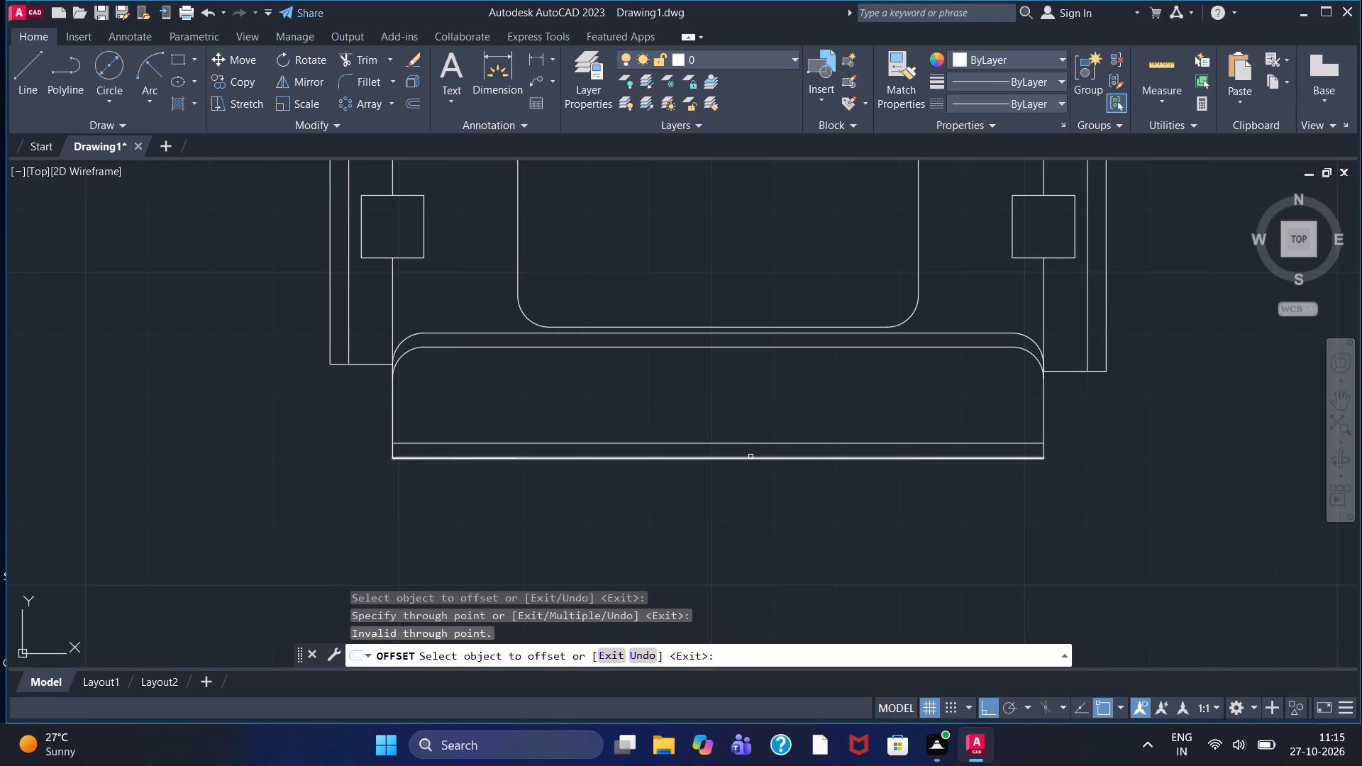
scroll(745, 440, up, 2)
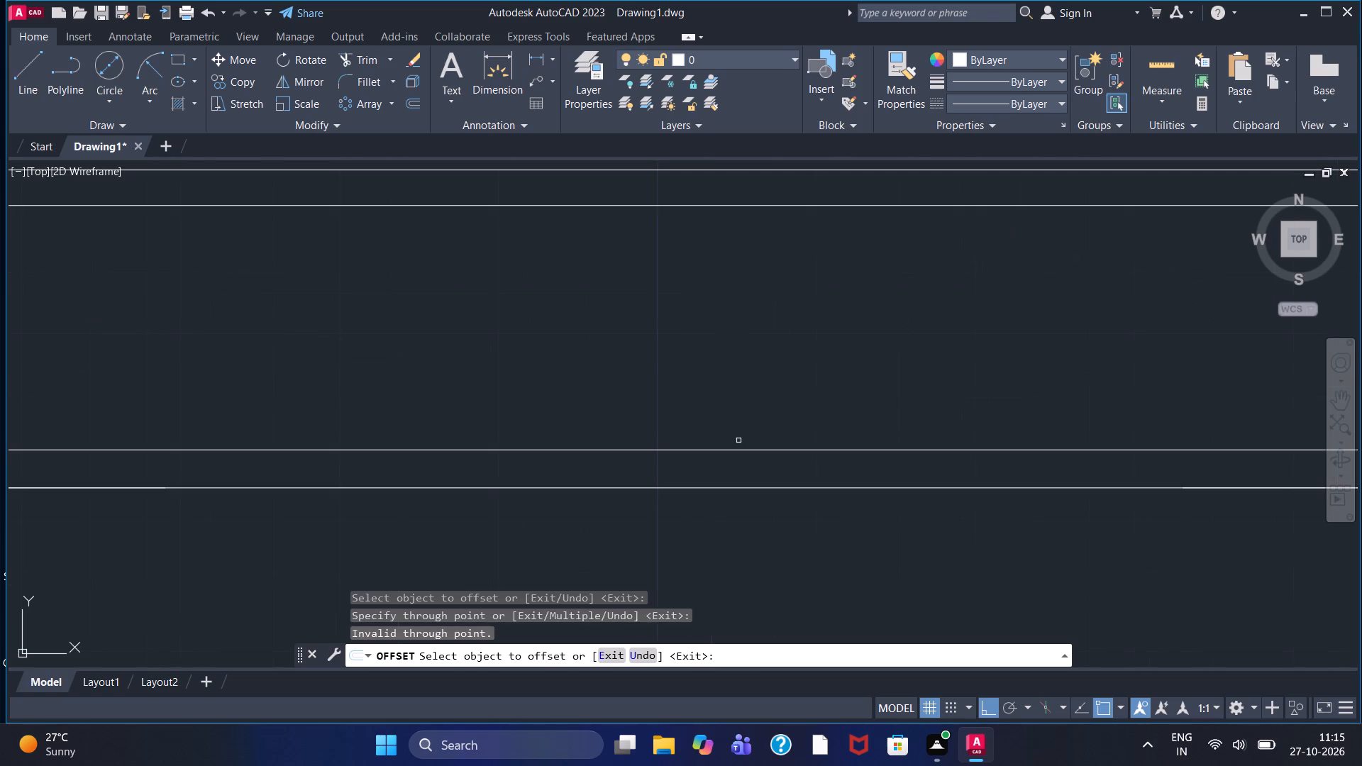
click(724, 451)
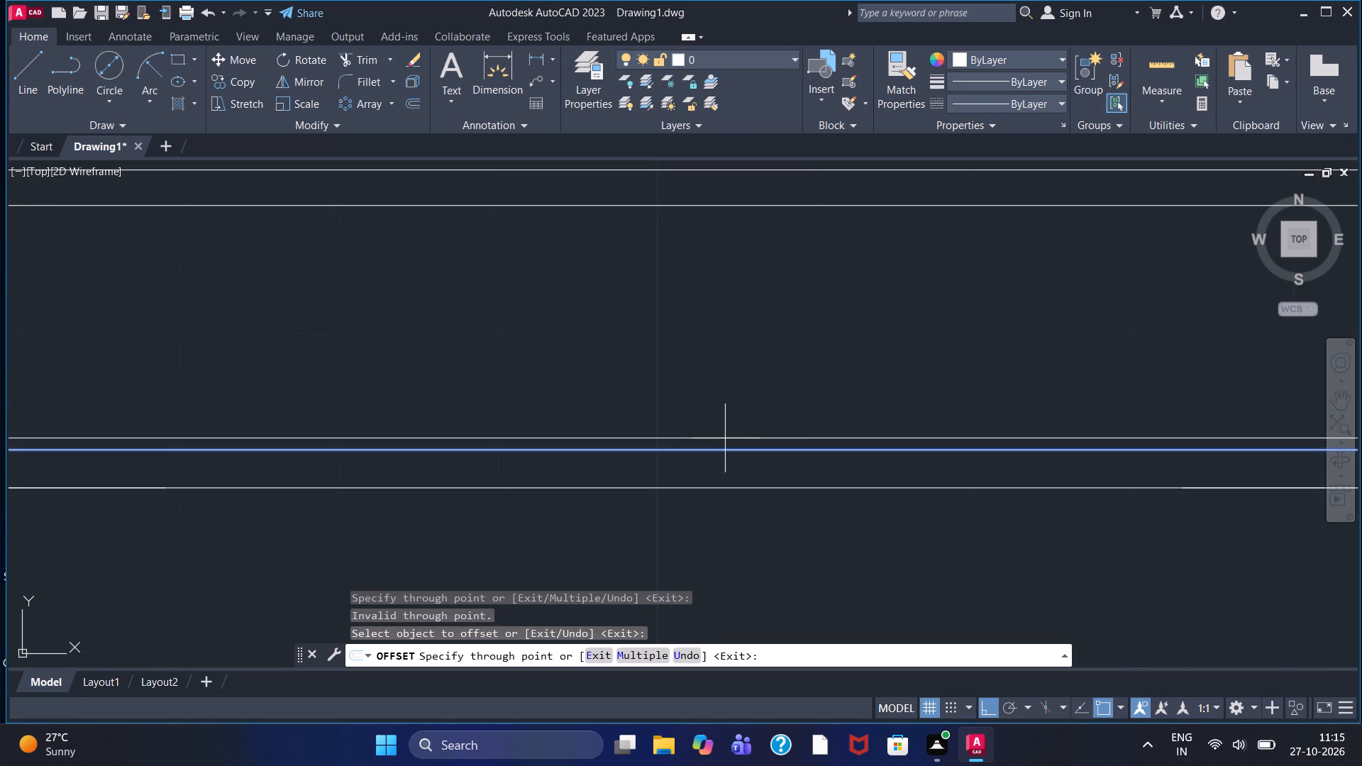
click(725, 436)
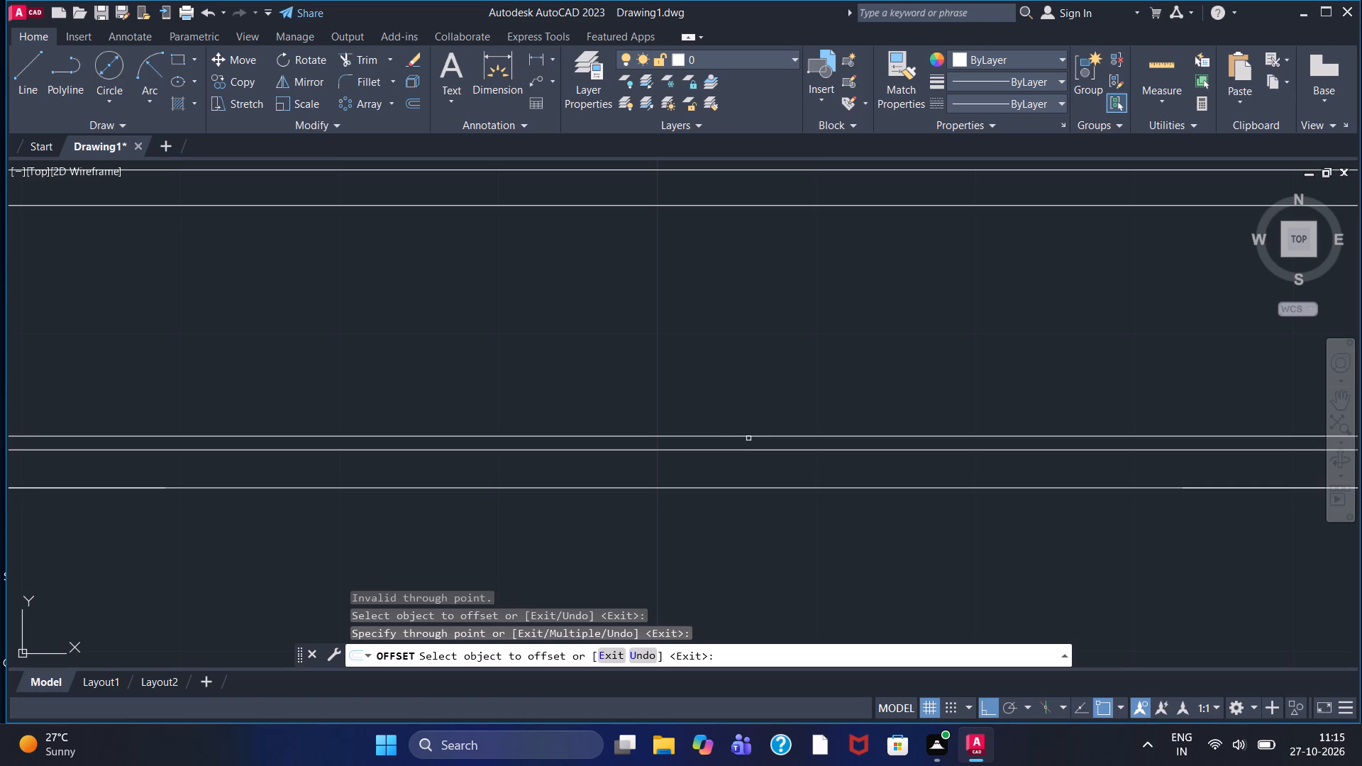
click(748, 435)
click(731, 365)
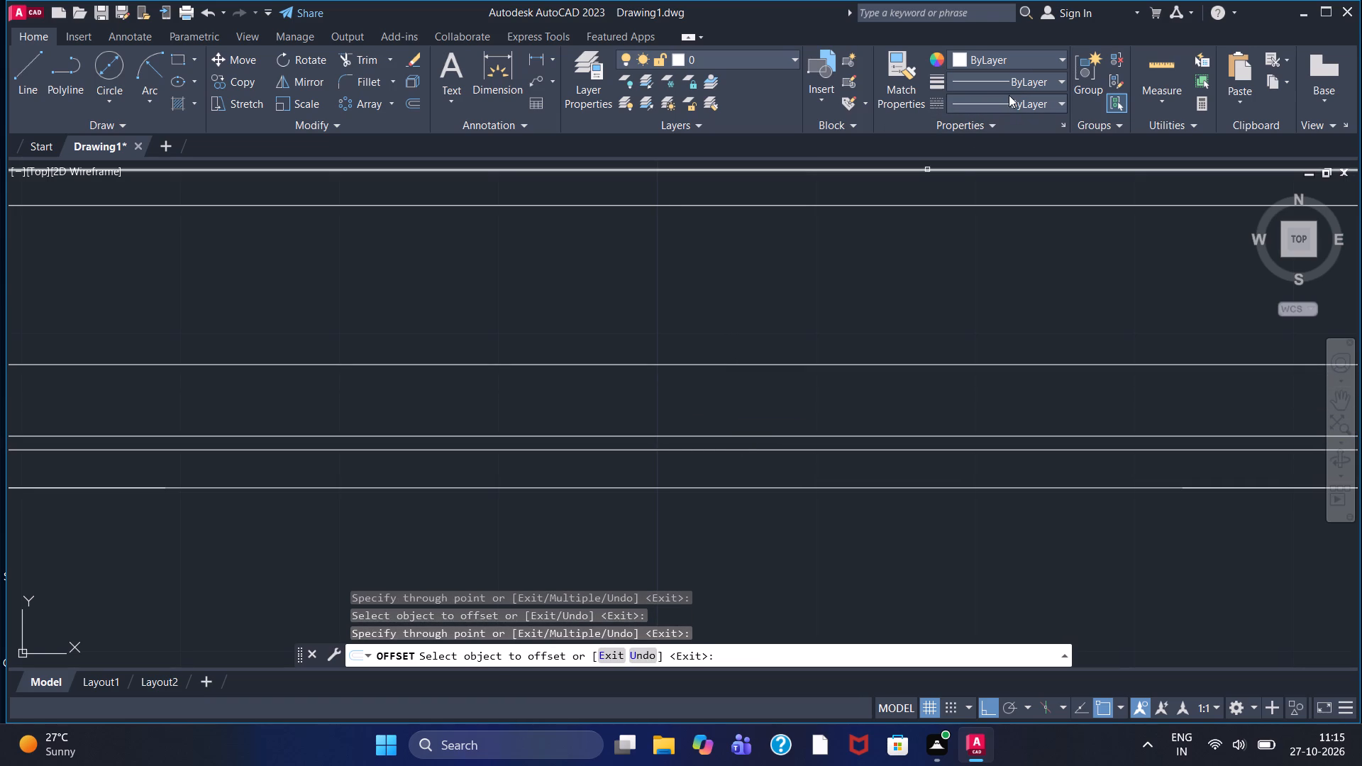
key(Escape)
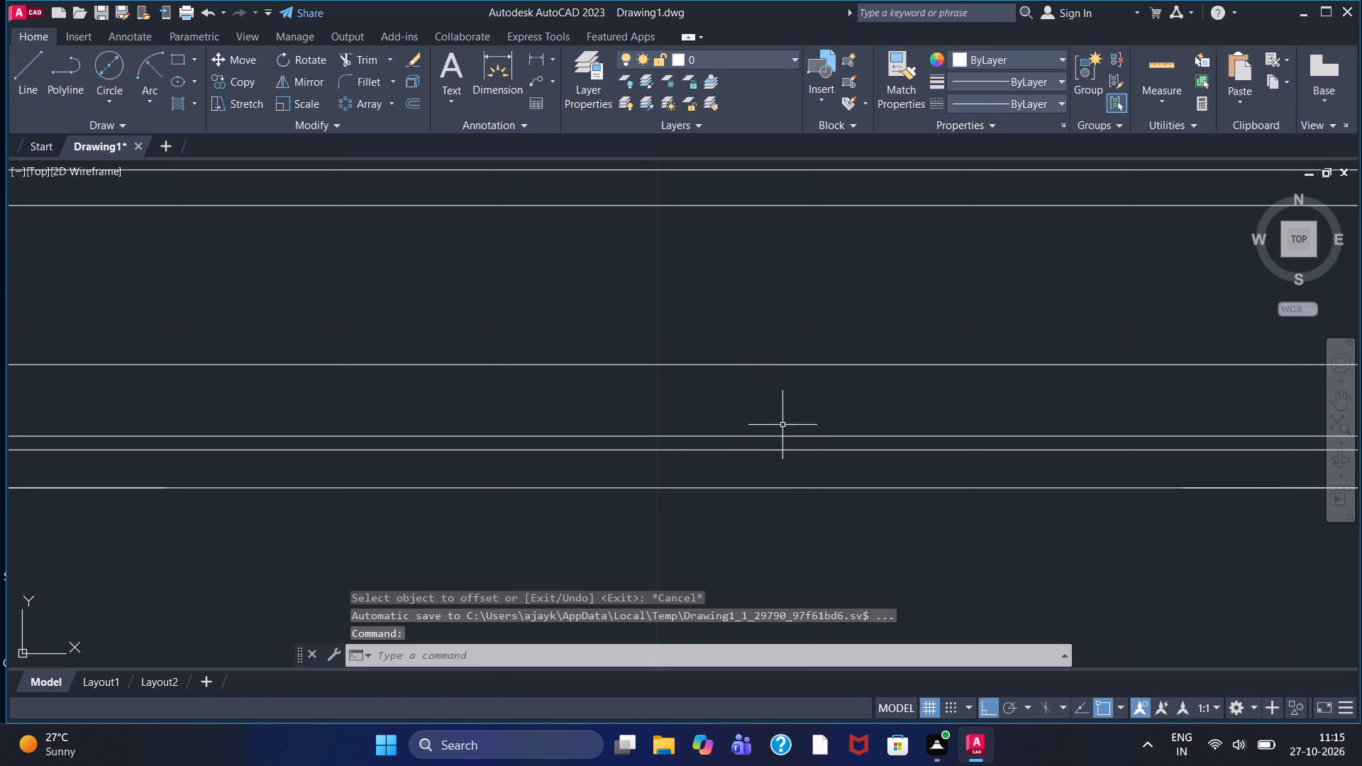
Change the linetype of the three offset lines in the lower flange to ACAD_ISO02W100.
click(796, 448)
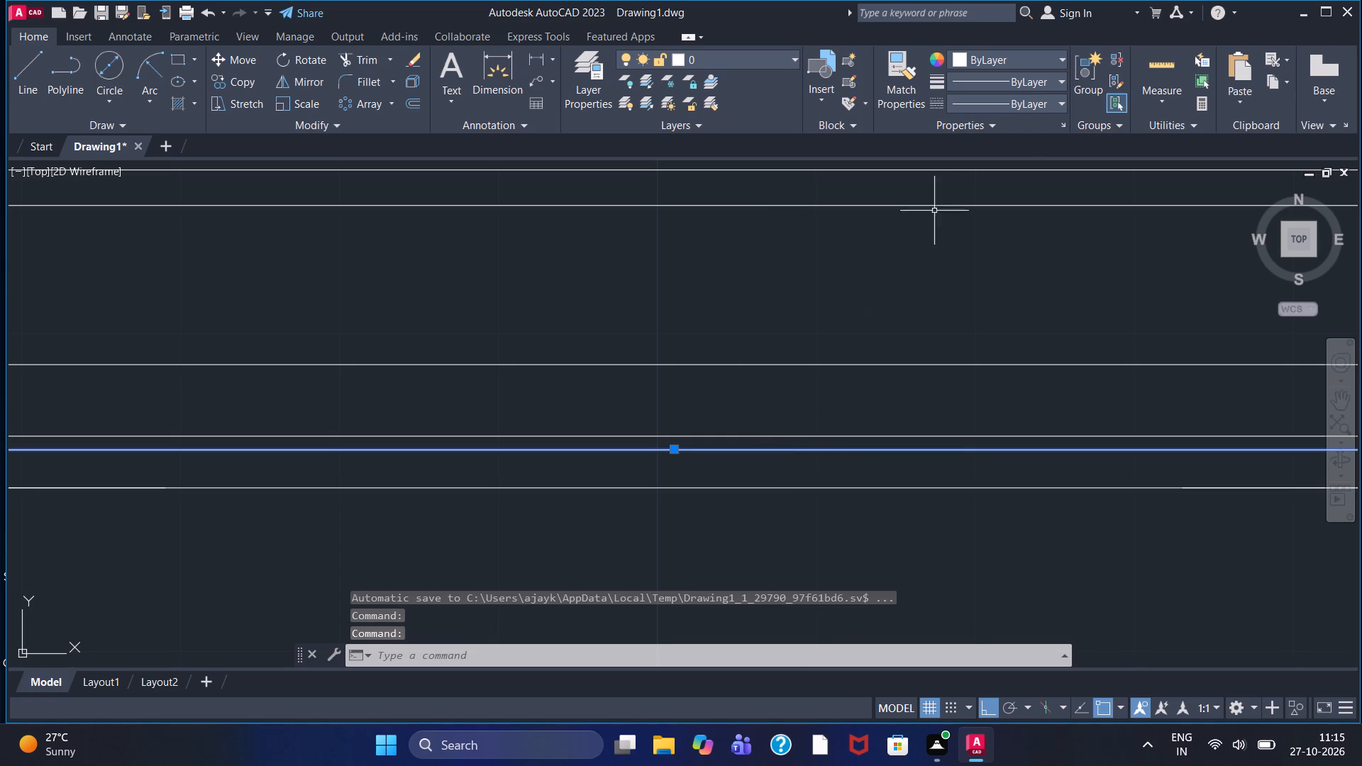
click(1039, 105)
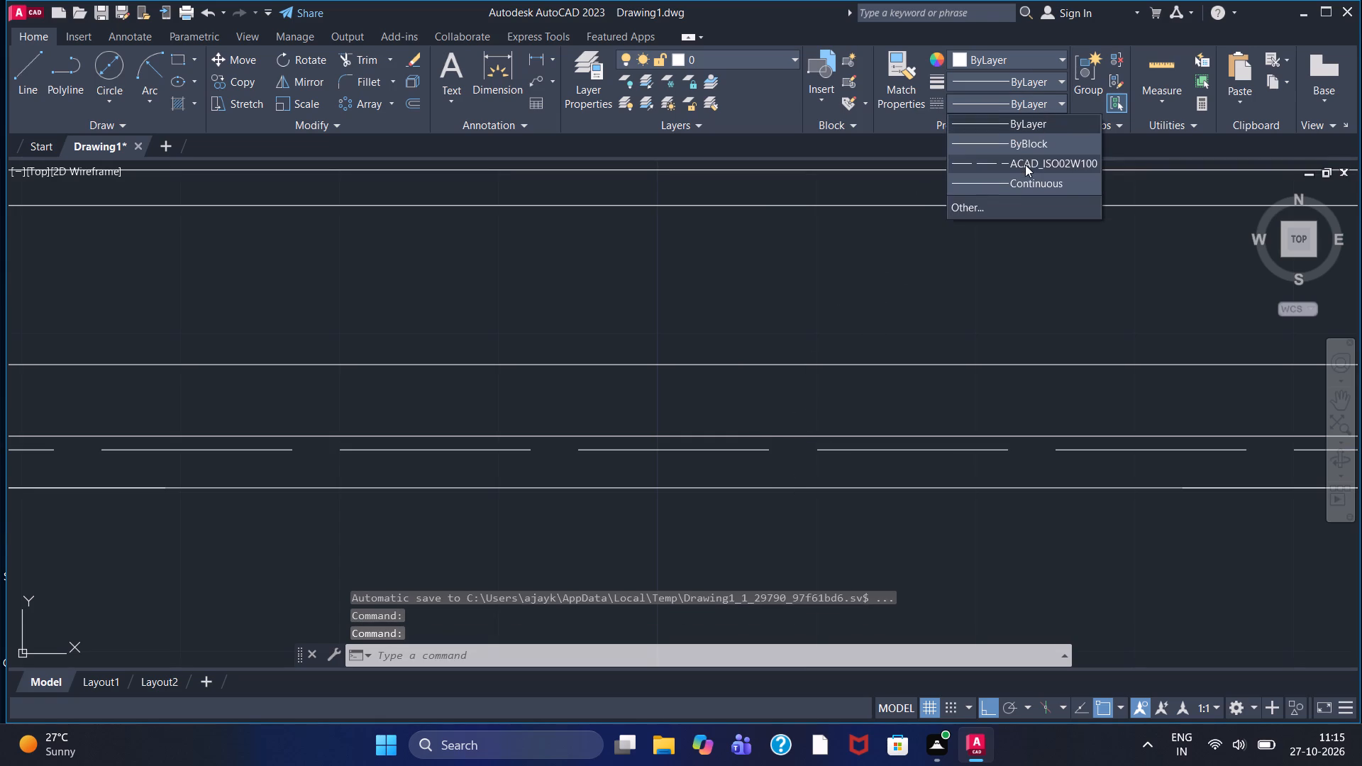
click(1025, 165)
click(930, 434)
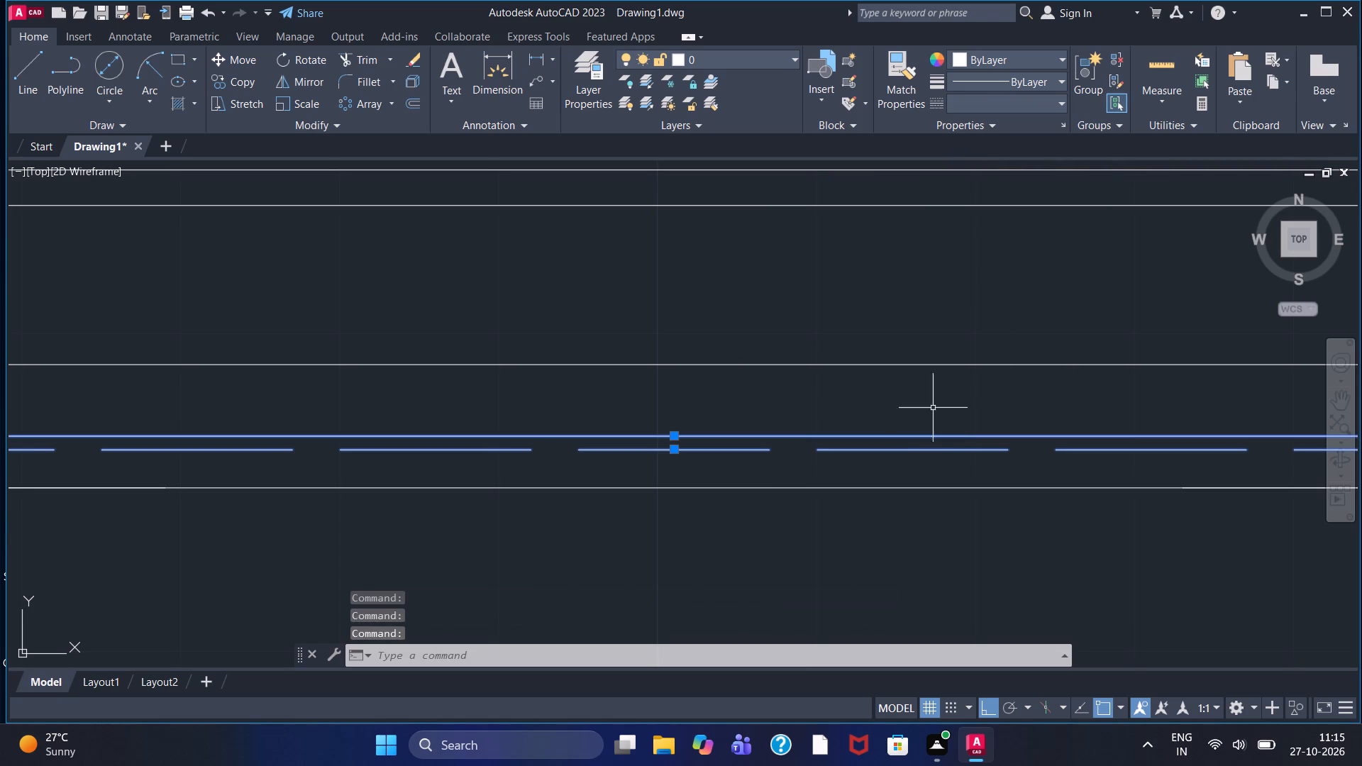
click(994, 94)
click(995, 164)
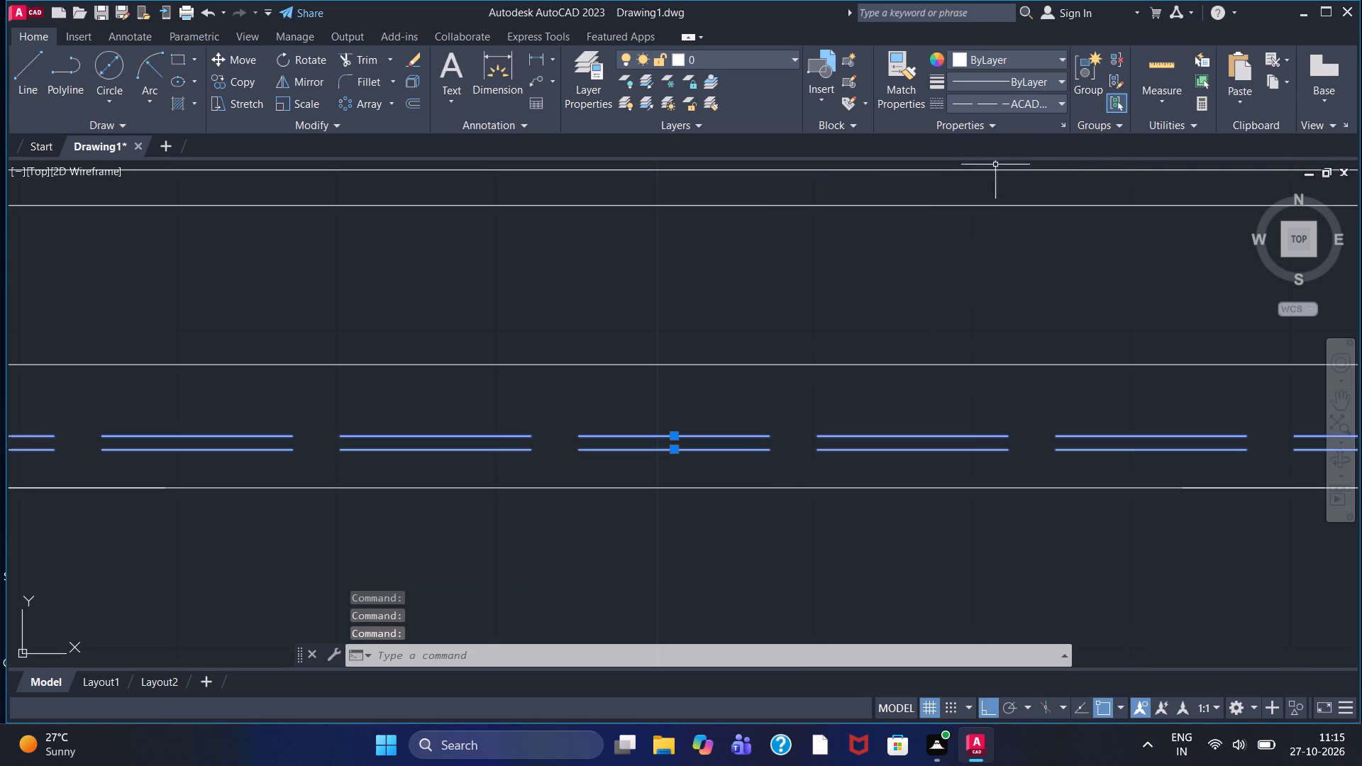
click(939, 363)
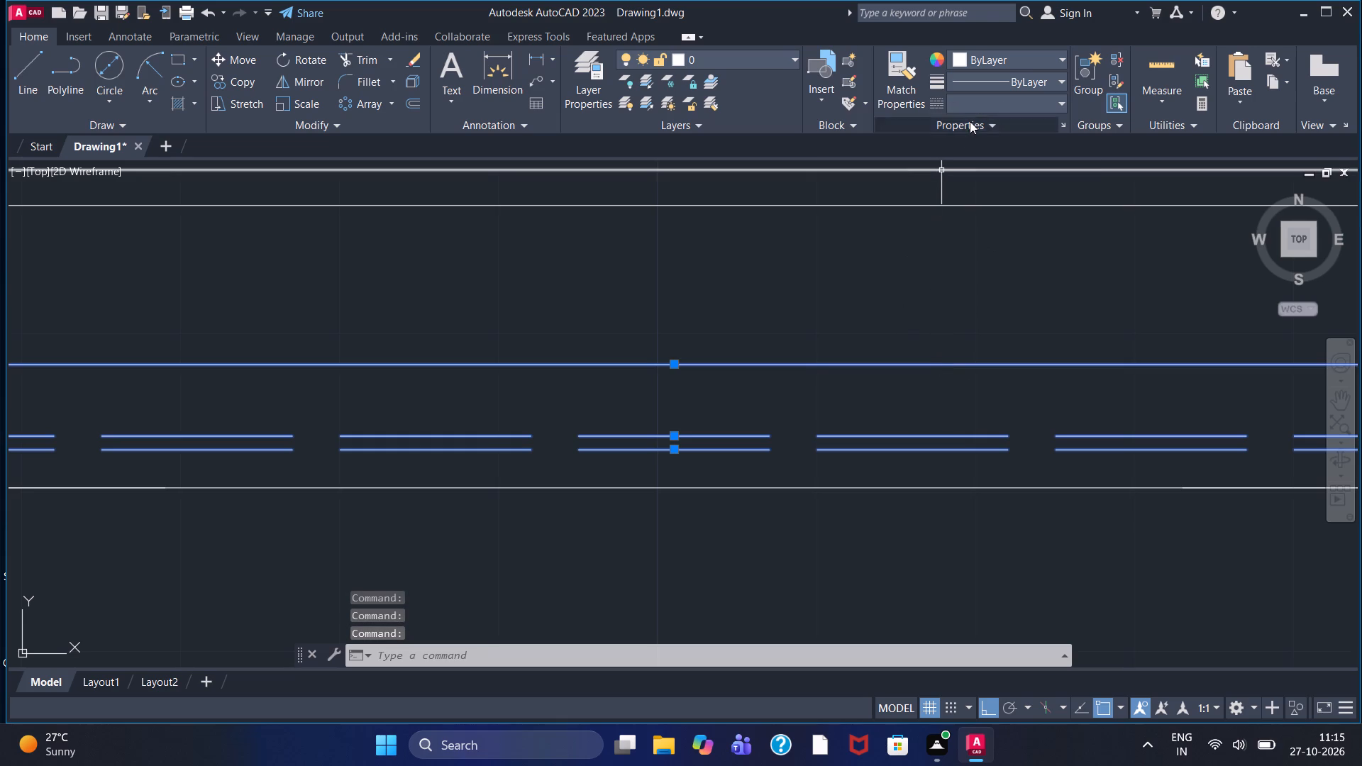
click(991, 105)
click(1000, 162)
scroll(1000, 172, down, 1)
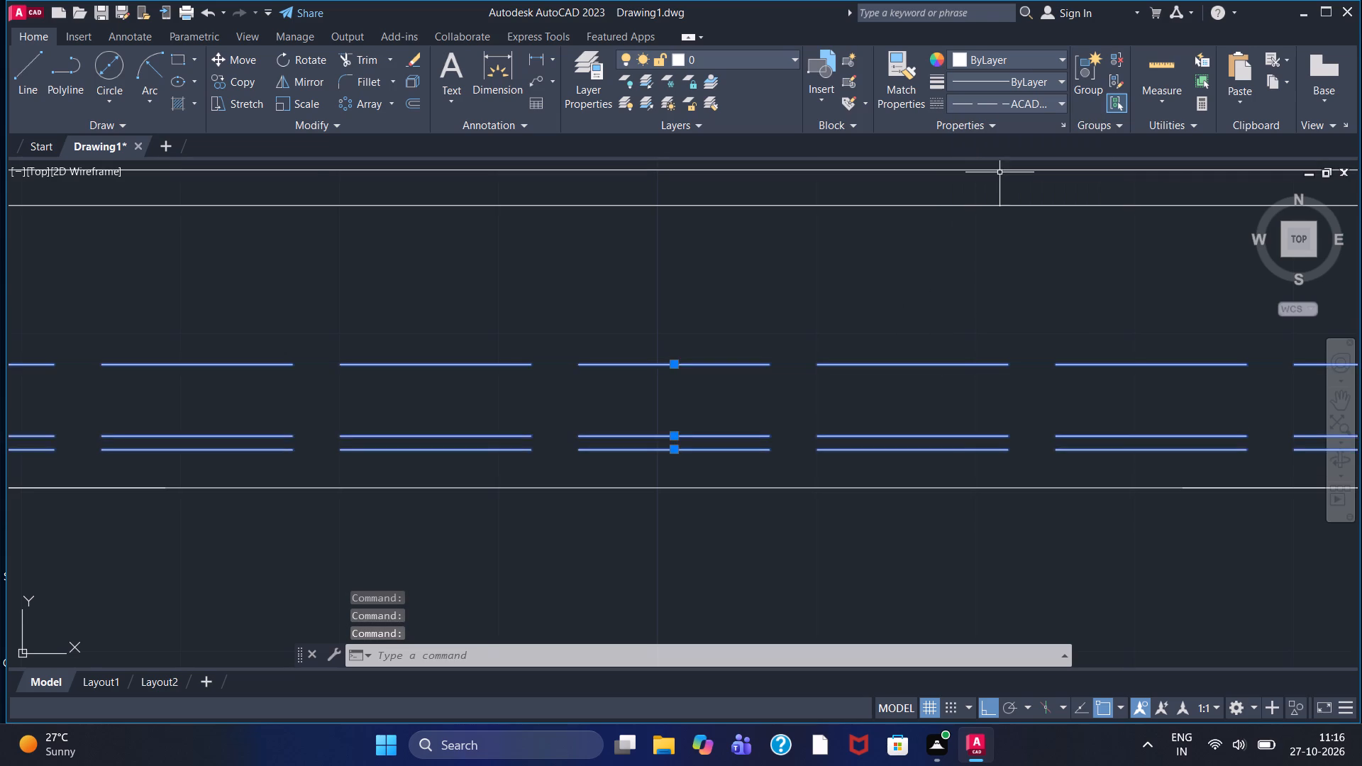
key(Escape)
Examine the lower view's flange with its dashed lines, the recess, the square cutouts and the side strips.
scroll(985, 191, down, 1)
middle_drag(934, 366, 854, 437)
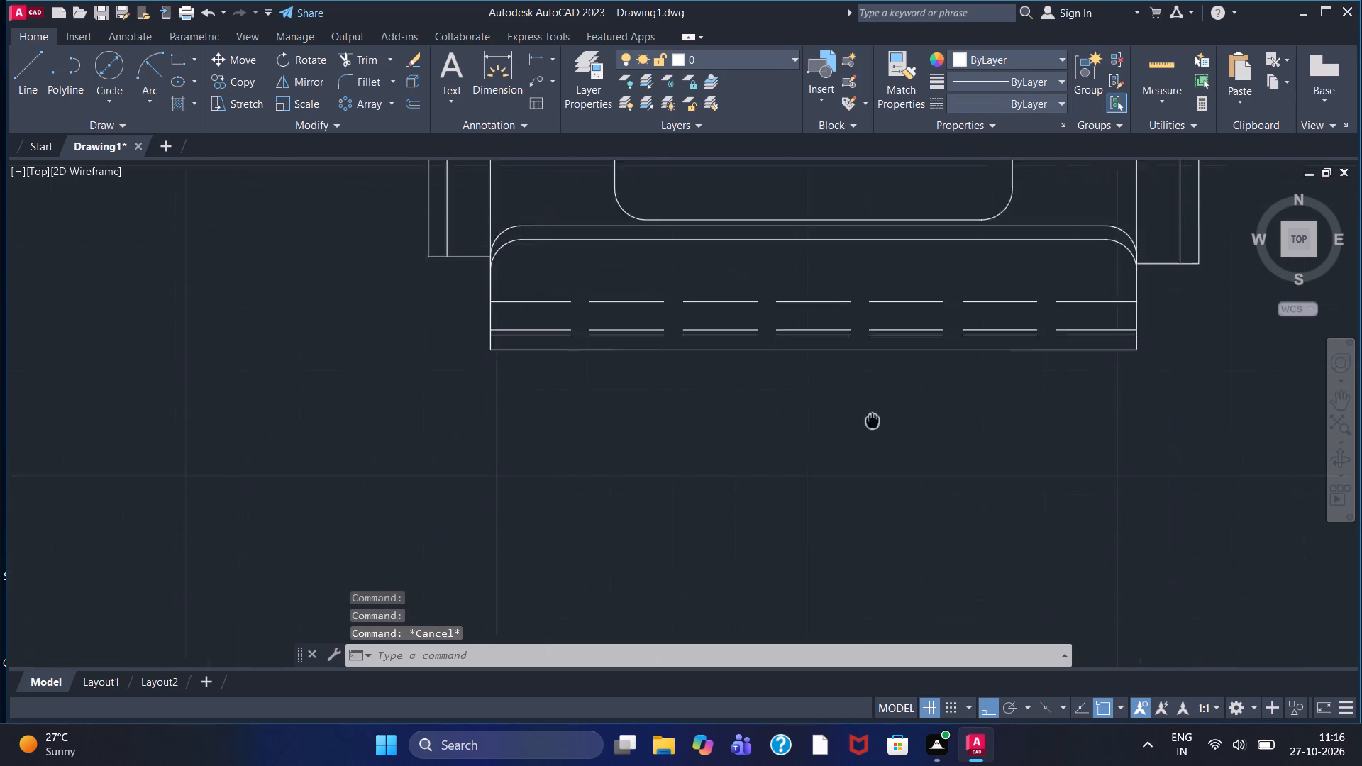
middle_drag(854, 437, 799, 484)
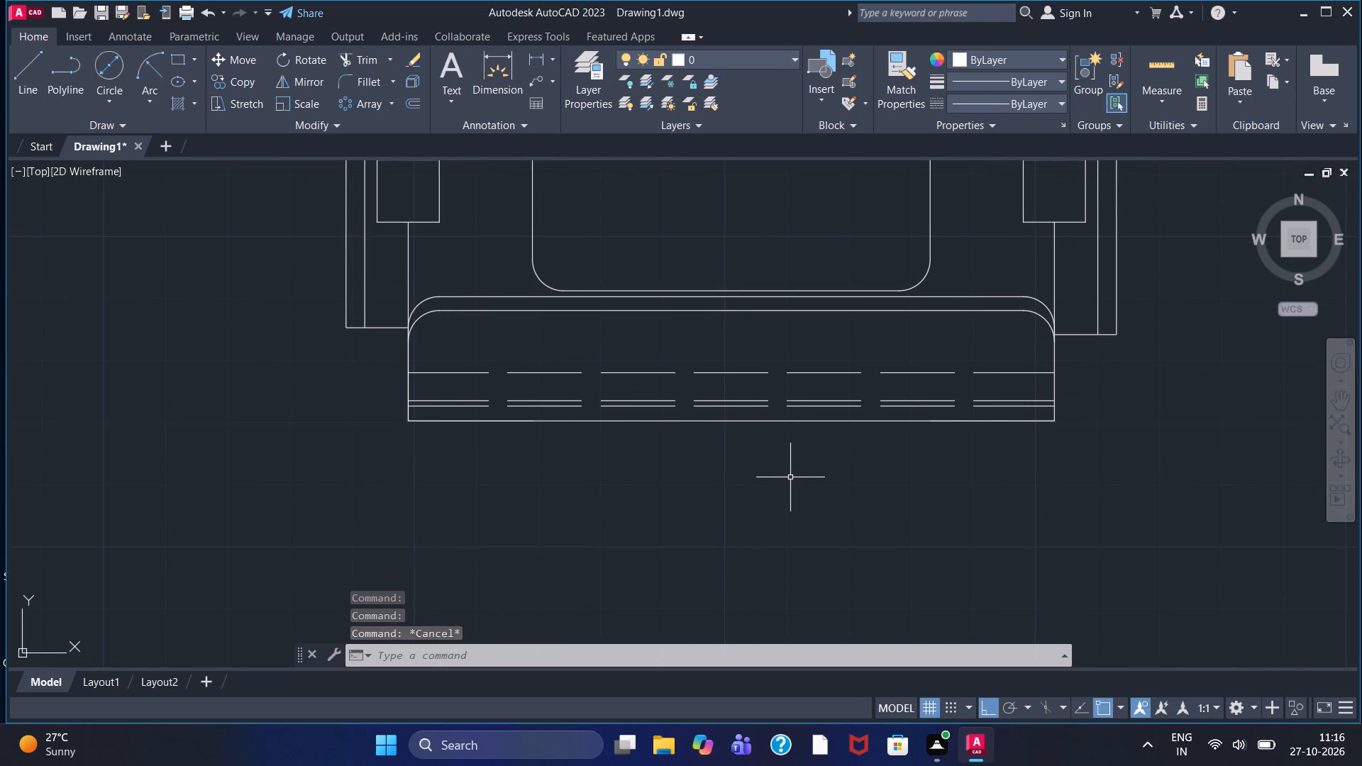
scroll(789, 479, down, 1)
scroll(789, 479, up, 1)
scroll(789, 479, down, 1)
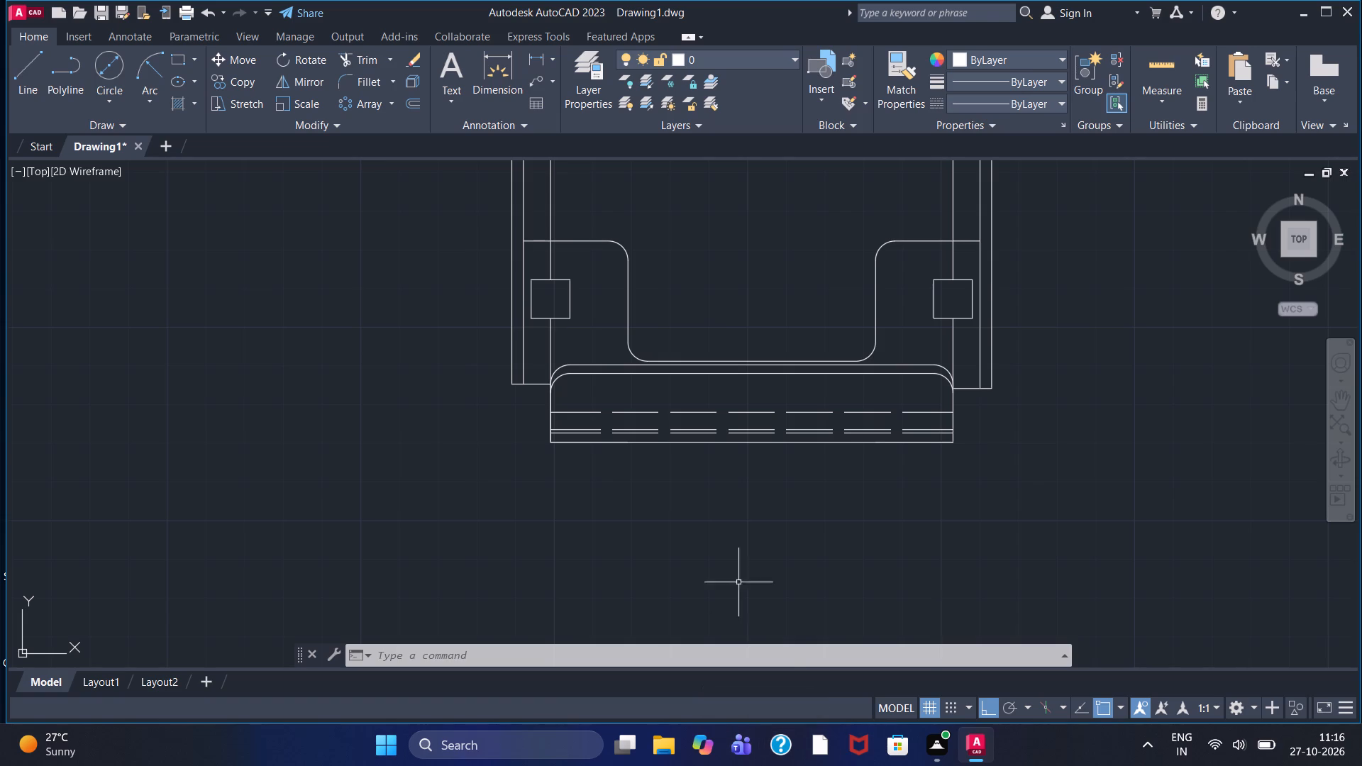
scroll(824, 428, up, 1)
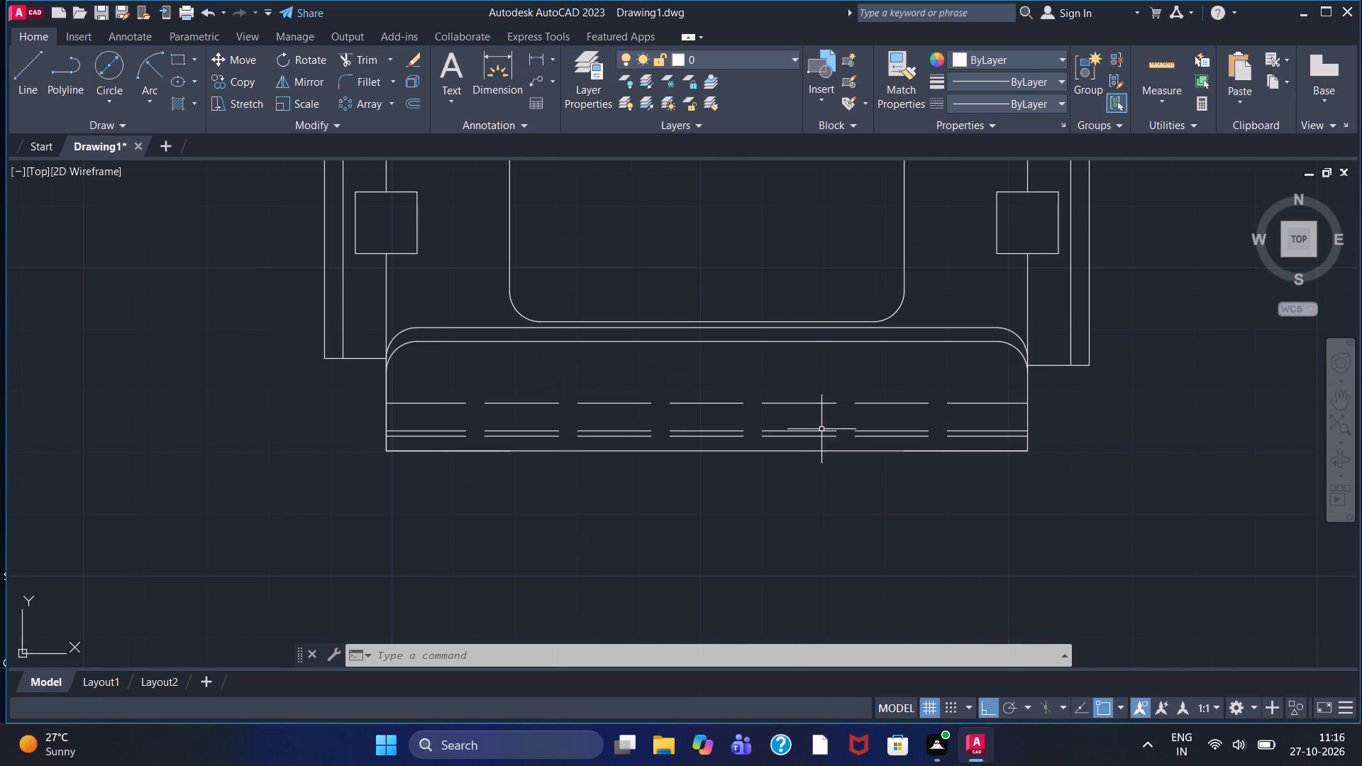
scroll(821, 466, down, 1)
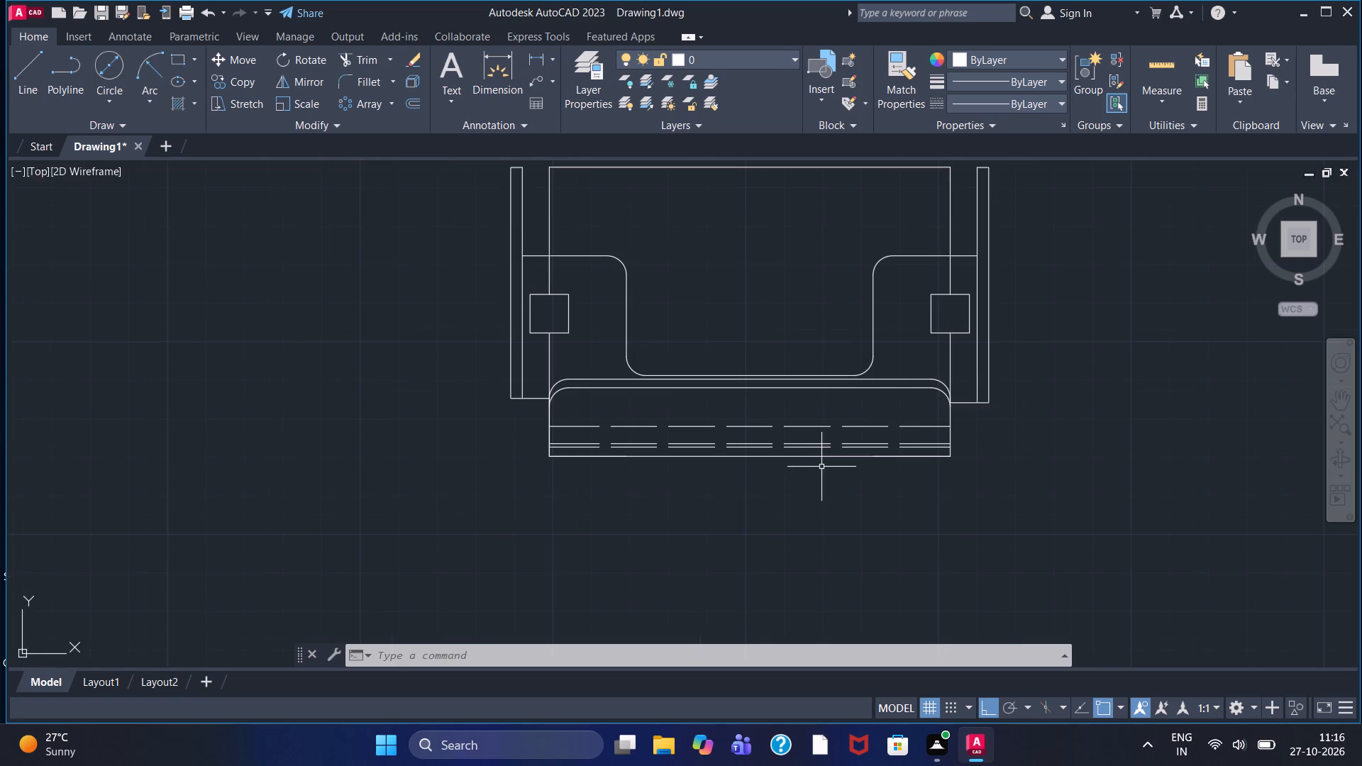
scroll(826, 470, down, 1)
scroll(827, 470, up, 1)
scroll(827, 470, down, 1)
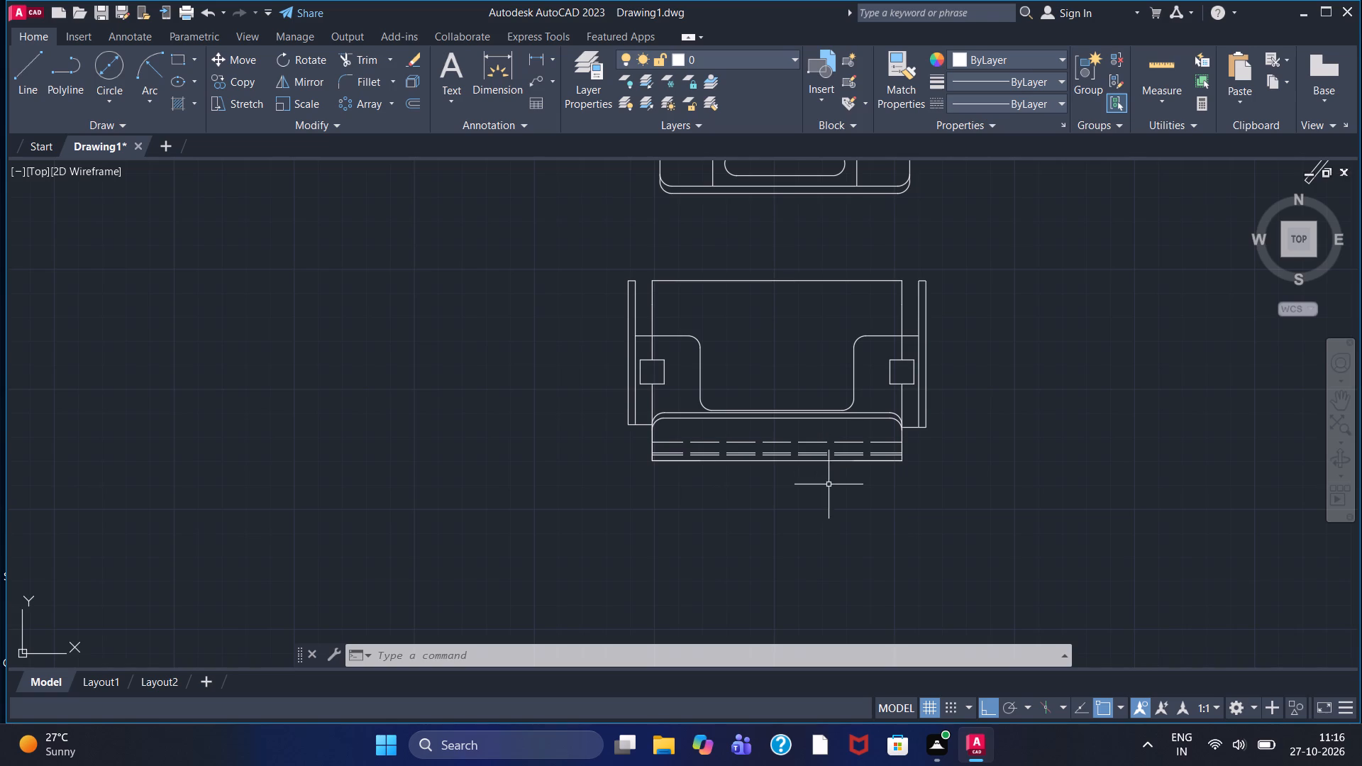
scroll(831, 491, down, 1)
scroll(831, 491, up, 3)
scroll(831, 491, down, 1)
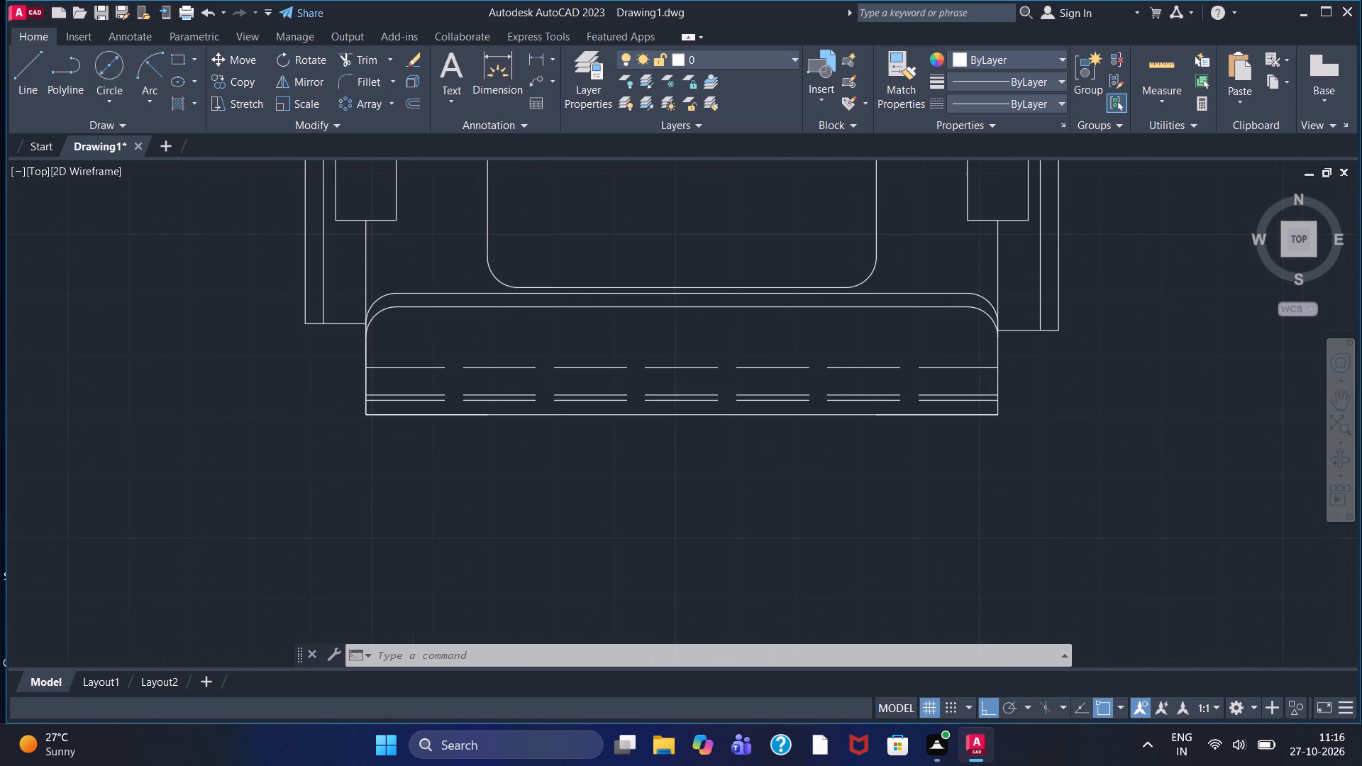
scroll(831, 491, down, 1)
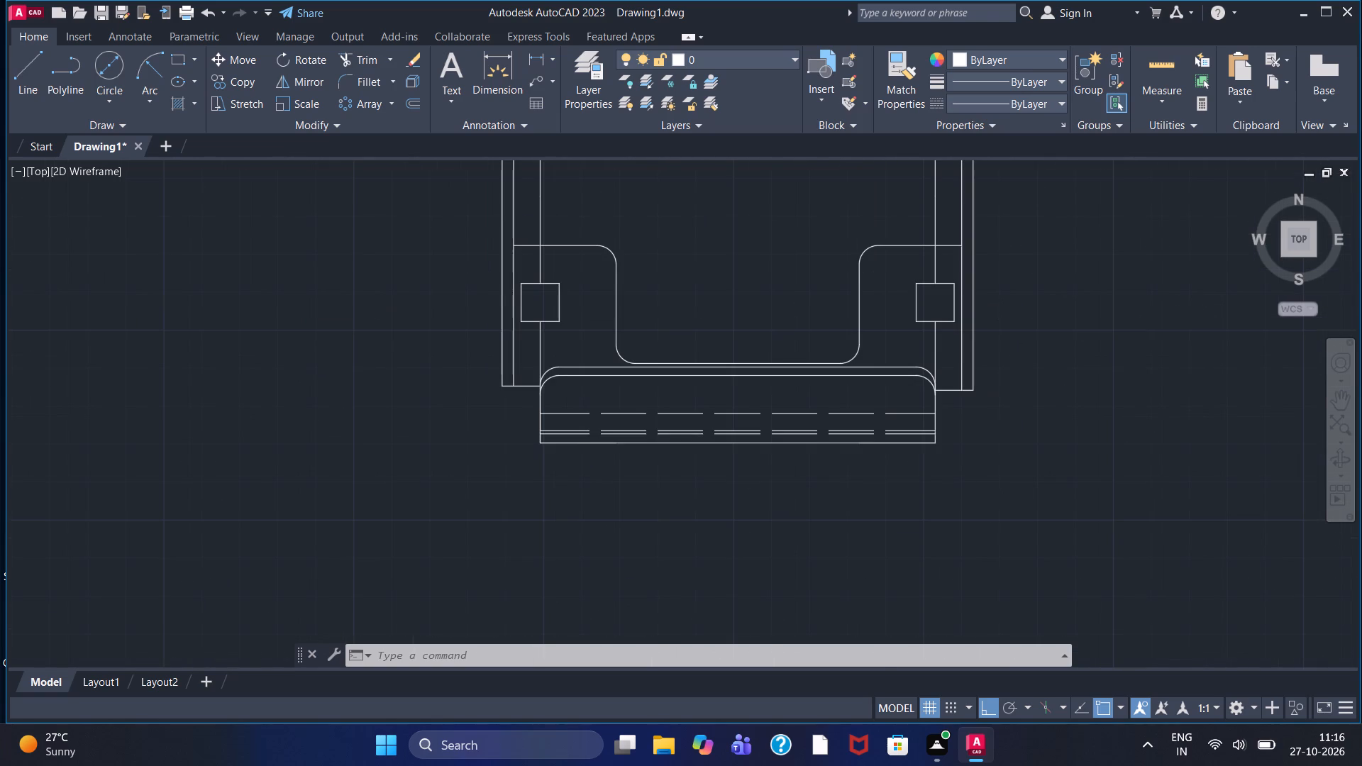
scroll(772, 347, up, 1)
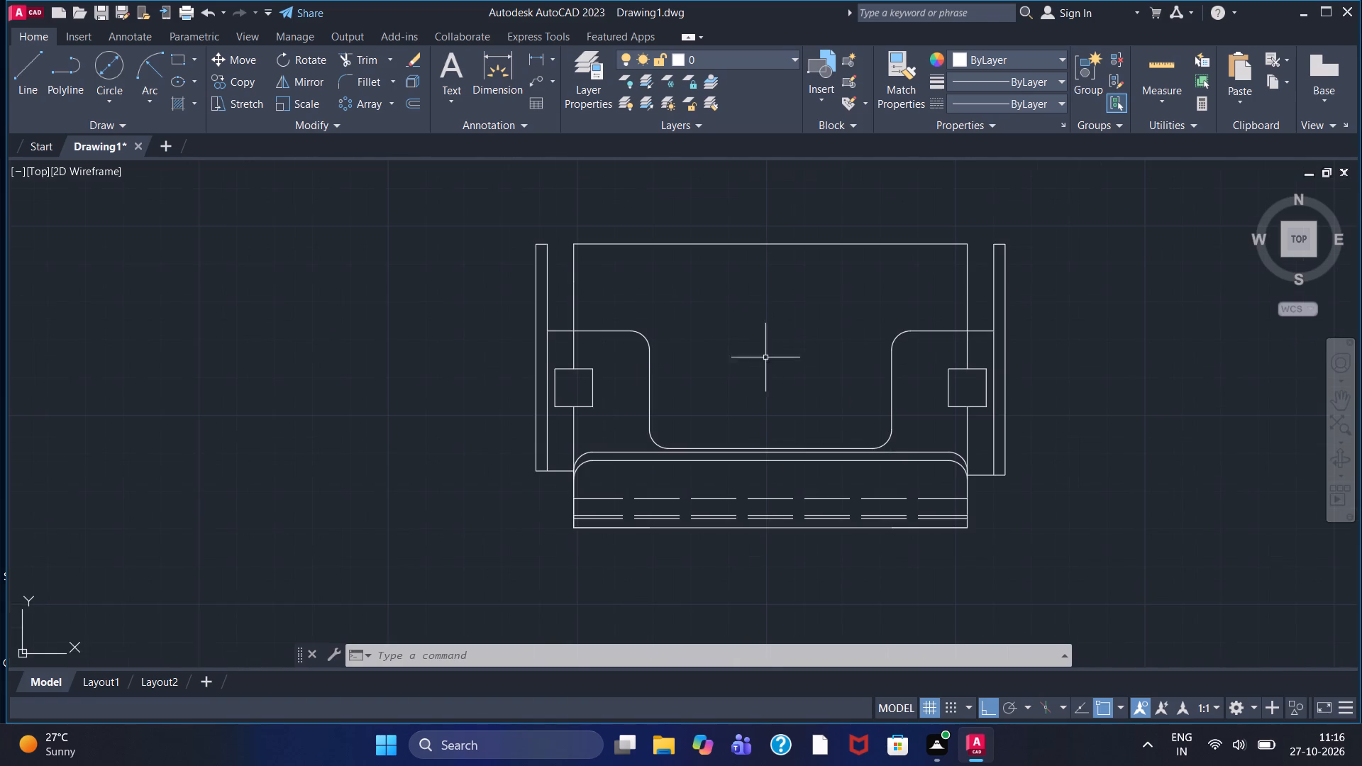
scroll(761, 371, down, 1)
scroll(755, 362, up, 1)
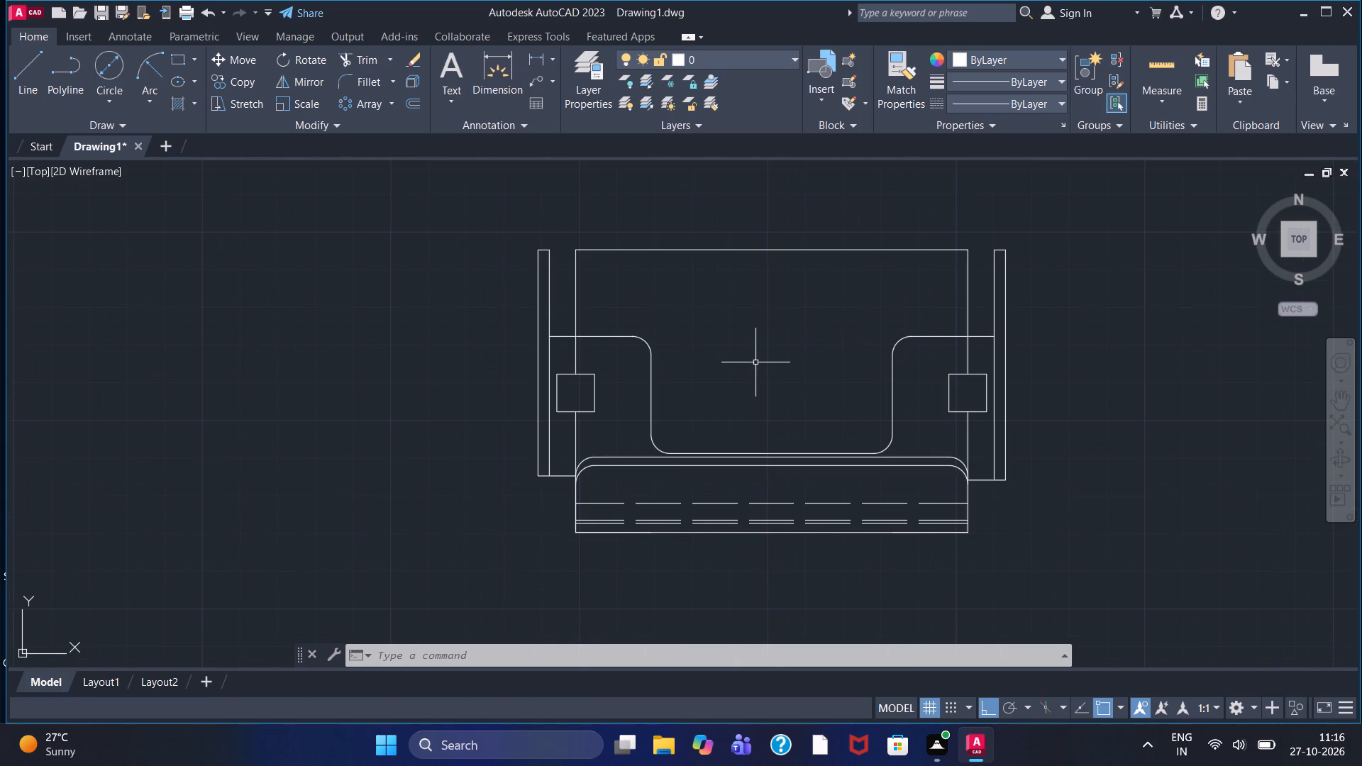
scroll(755, 366, down, 1)
middle_drag(754, 367, 647, 365)
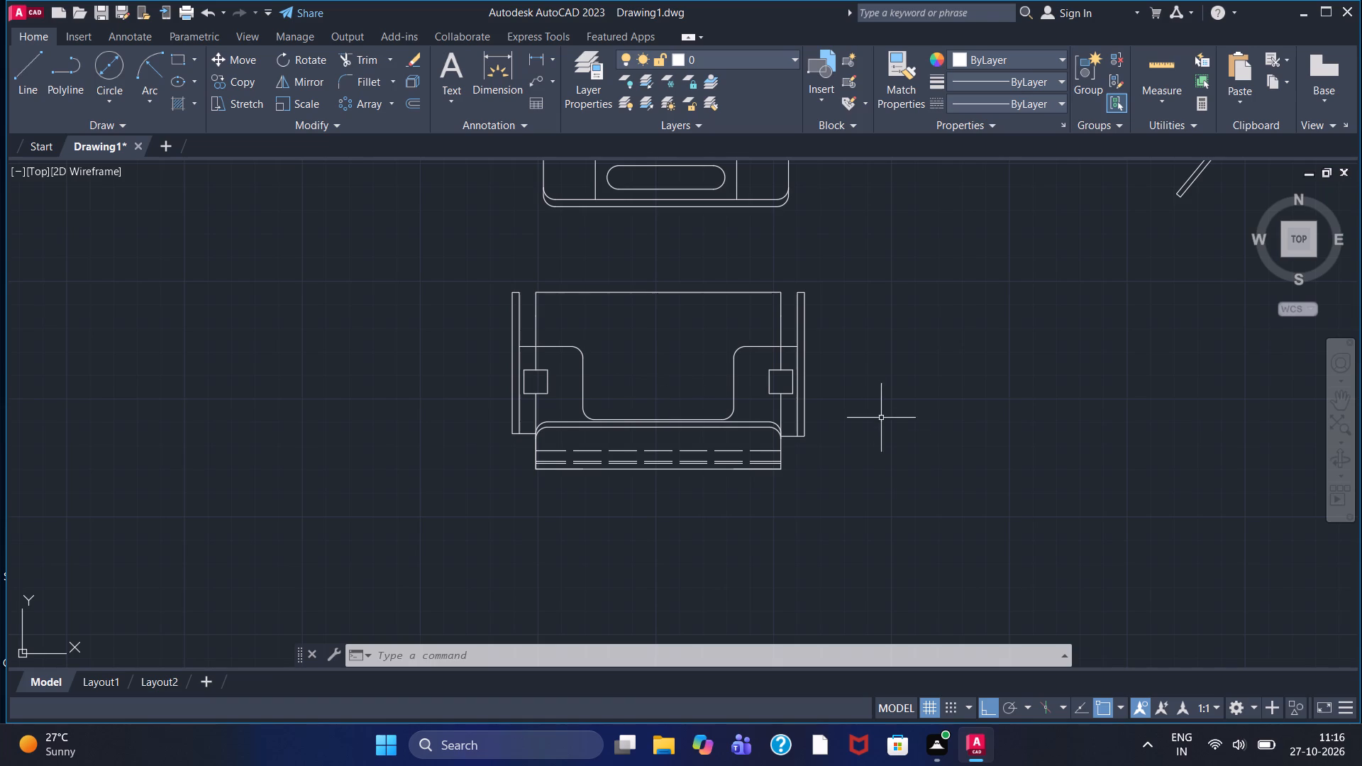
Draw a circle of radius 15 in the empty area beside the lower view, beneath the side part.
scroll(941, 438, down, 1)
middle_drag(1029, 407, 695, 381)
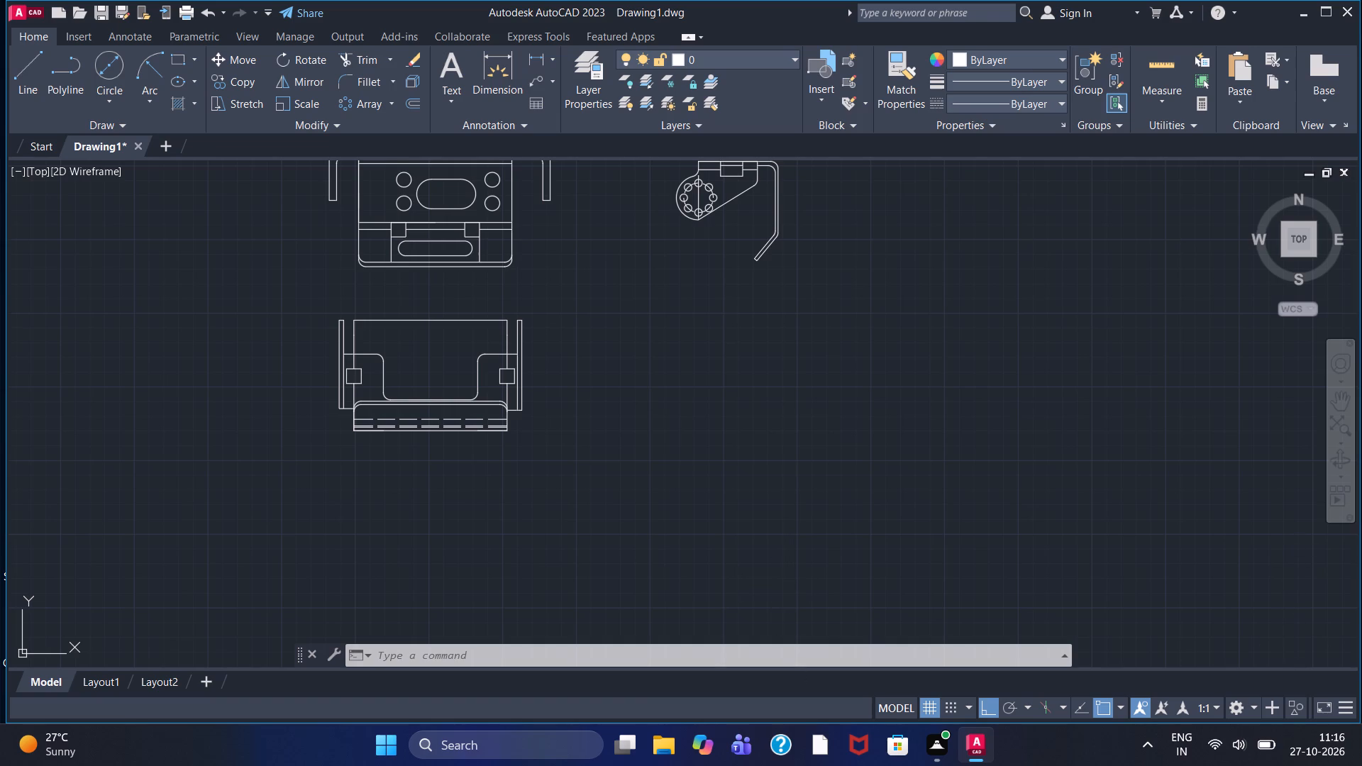
click(106, 104)
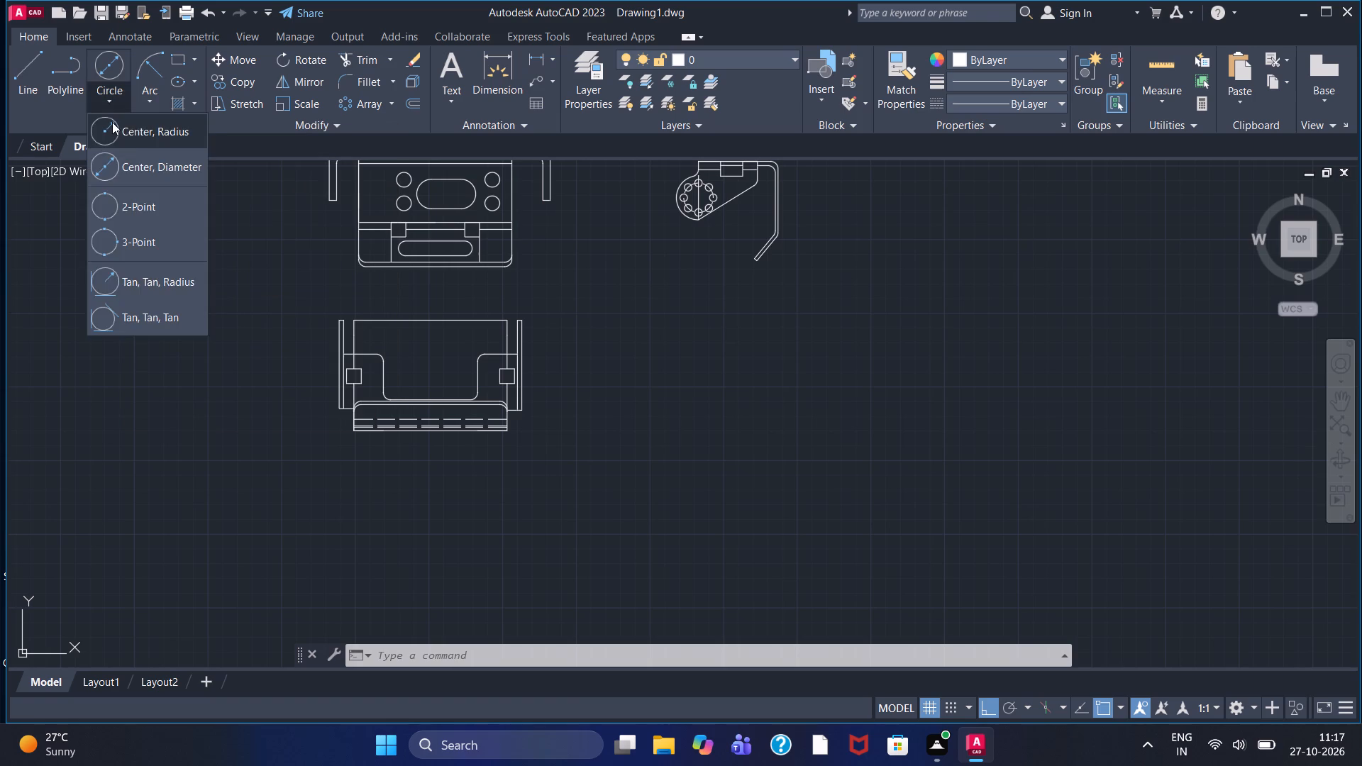
click(112, 122)
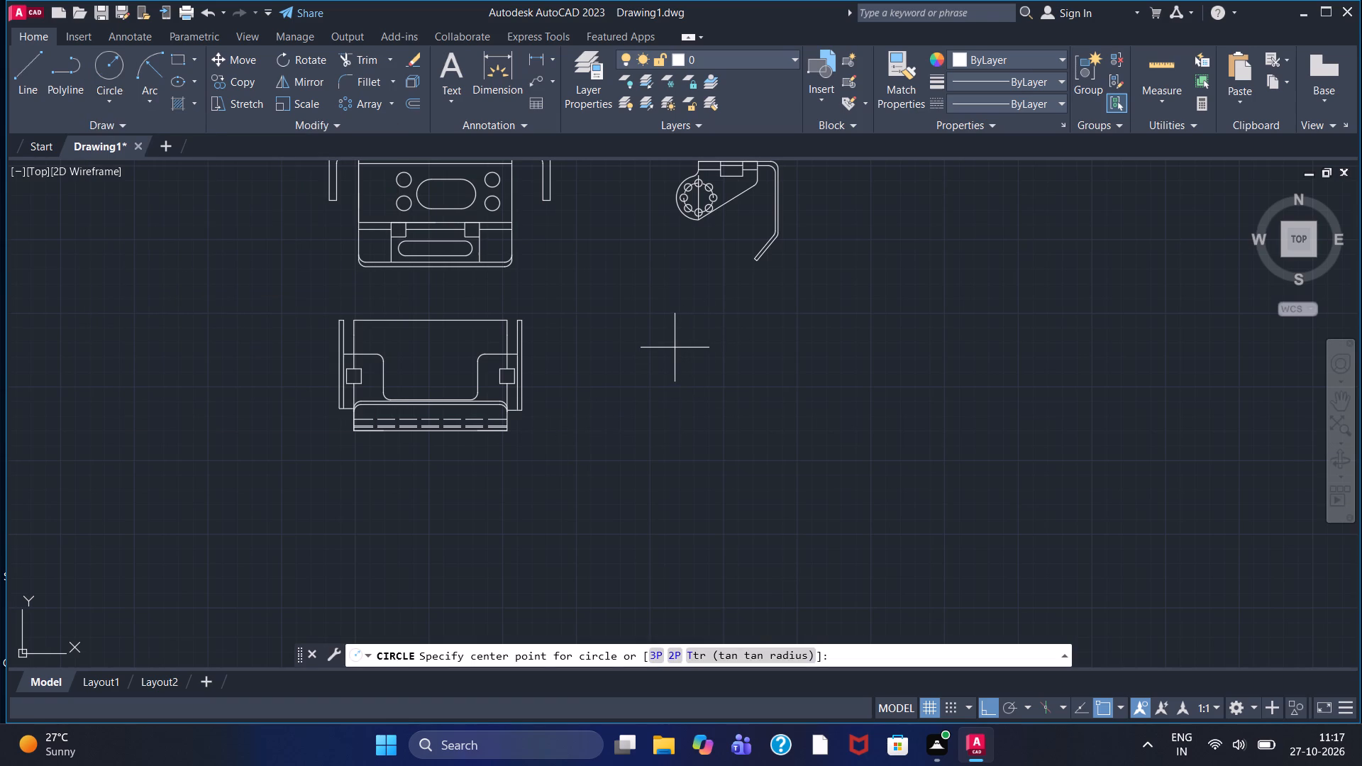
click(674, 348)
text(15)
key(Return)
scroll(668, 367, up, 2)
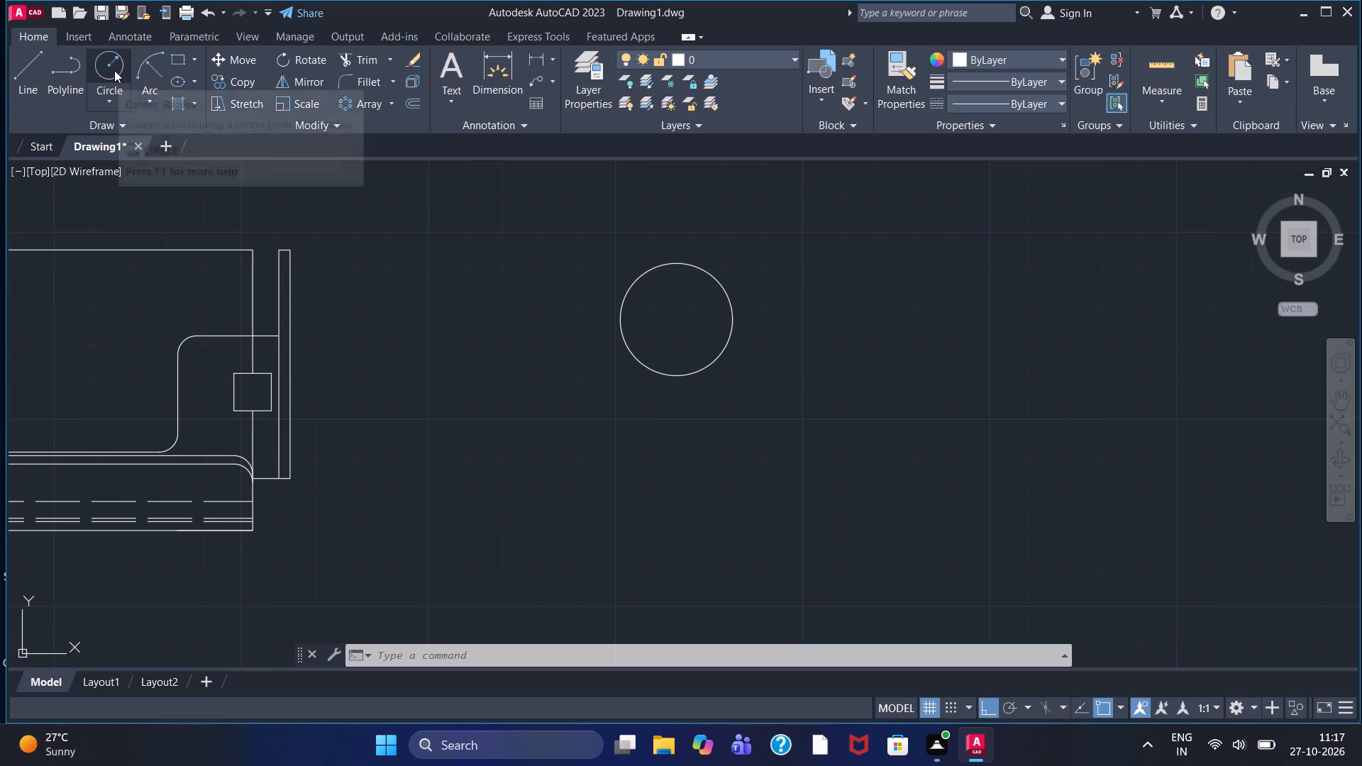
Draw a 104-unit horizontal line outward from the circle's right quadrant.
click(27, 72)
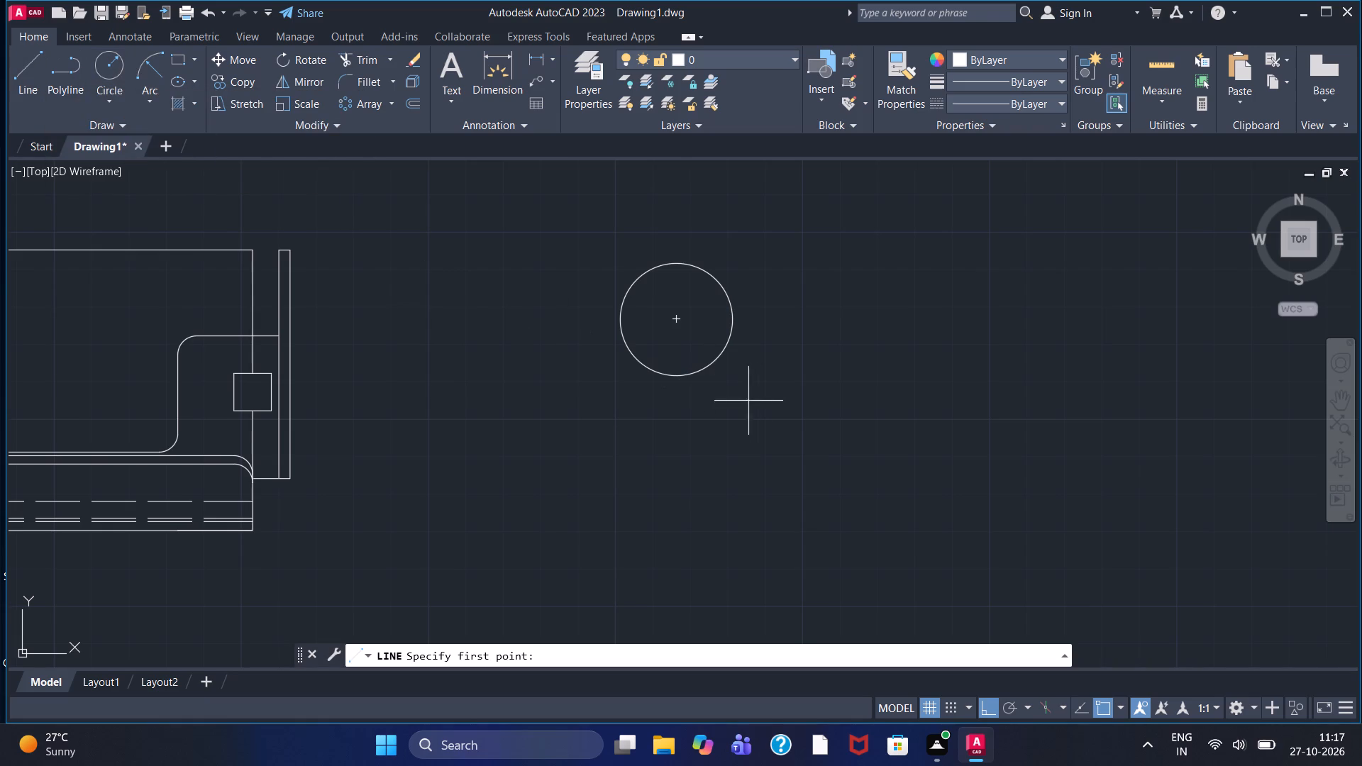
click(730, 321)
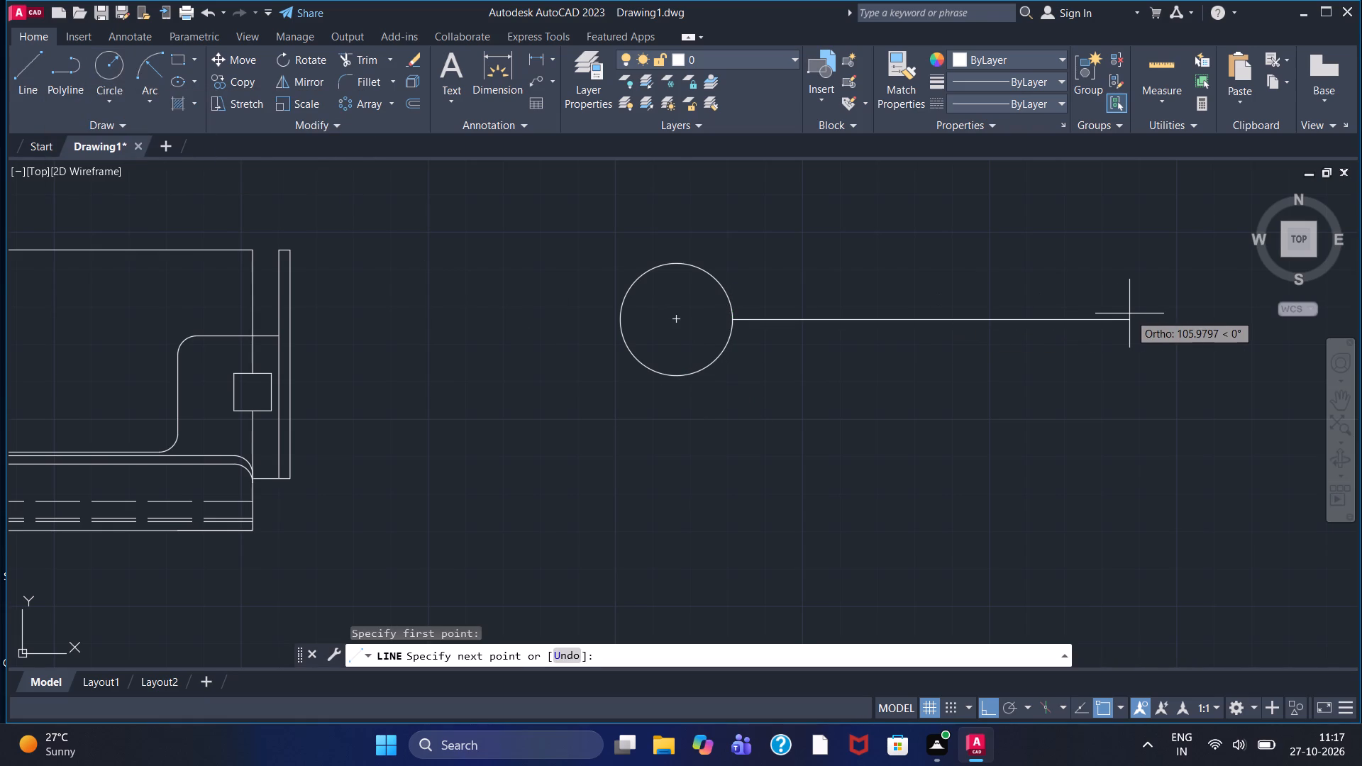
text(104)
key(Return)
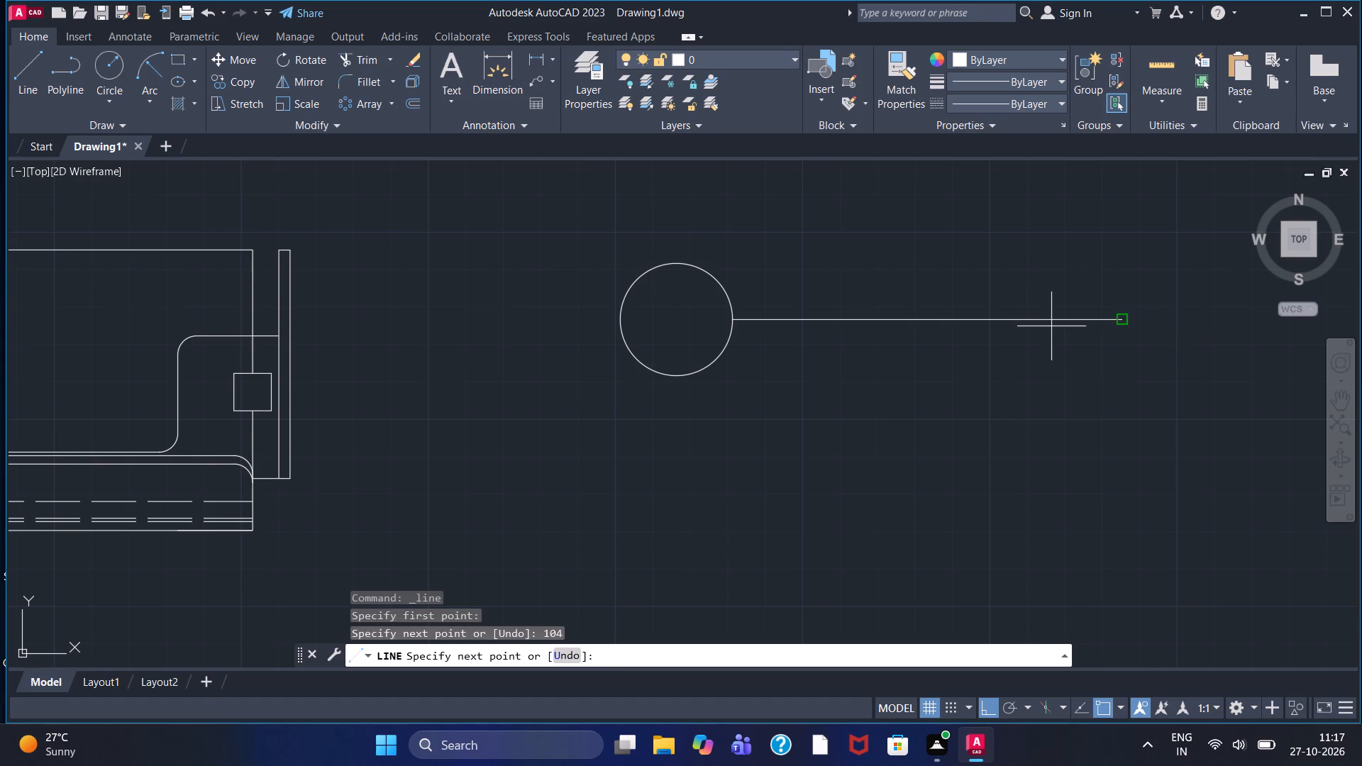
key(Escape)
Draw a second circle of radius 15 centred on the far end of the 104-unit line.
click(98, 69)
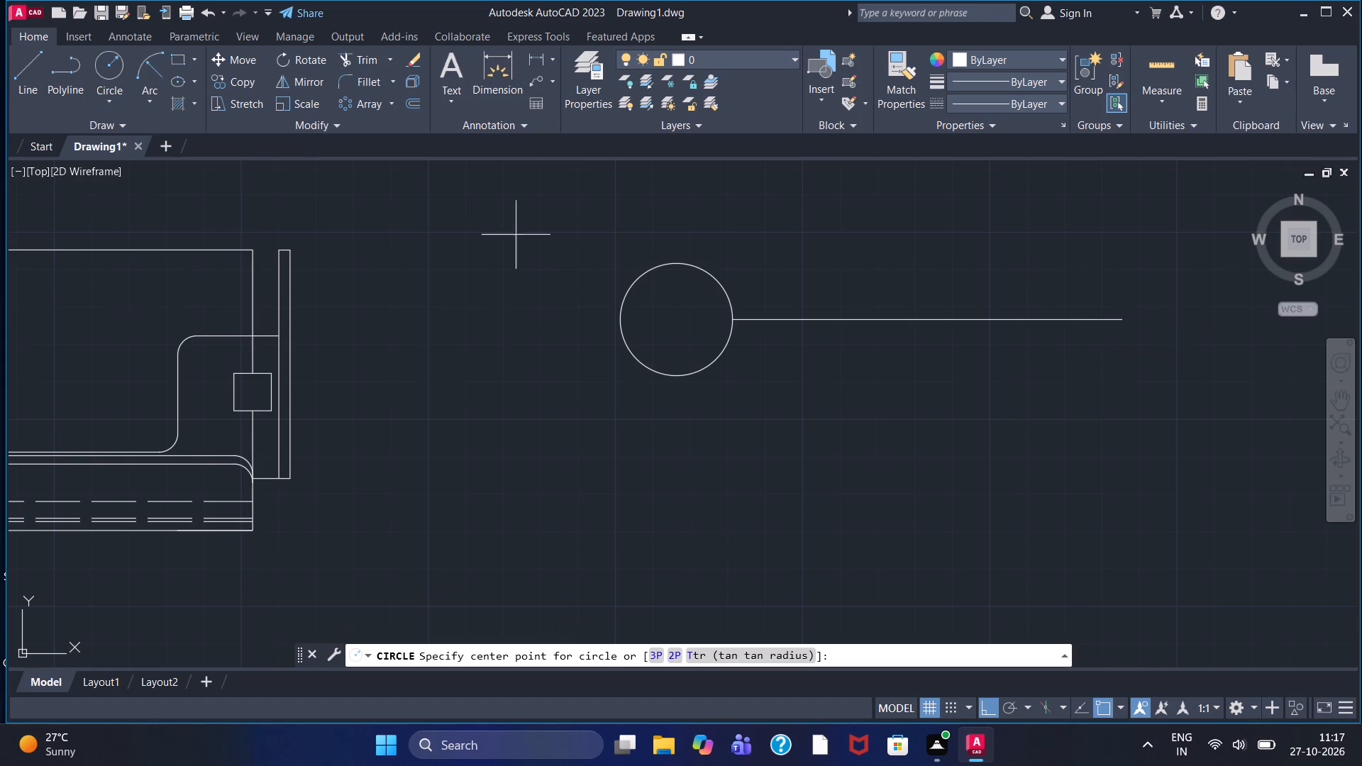
click(1121, 318)
text(15)
key(Return)
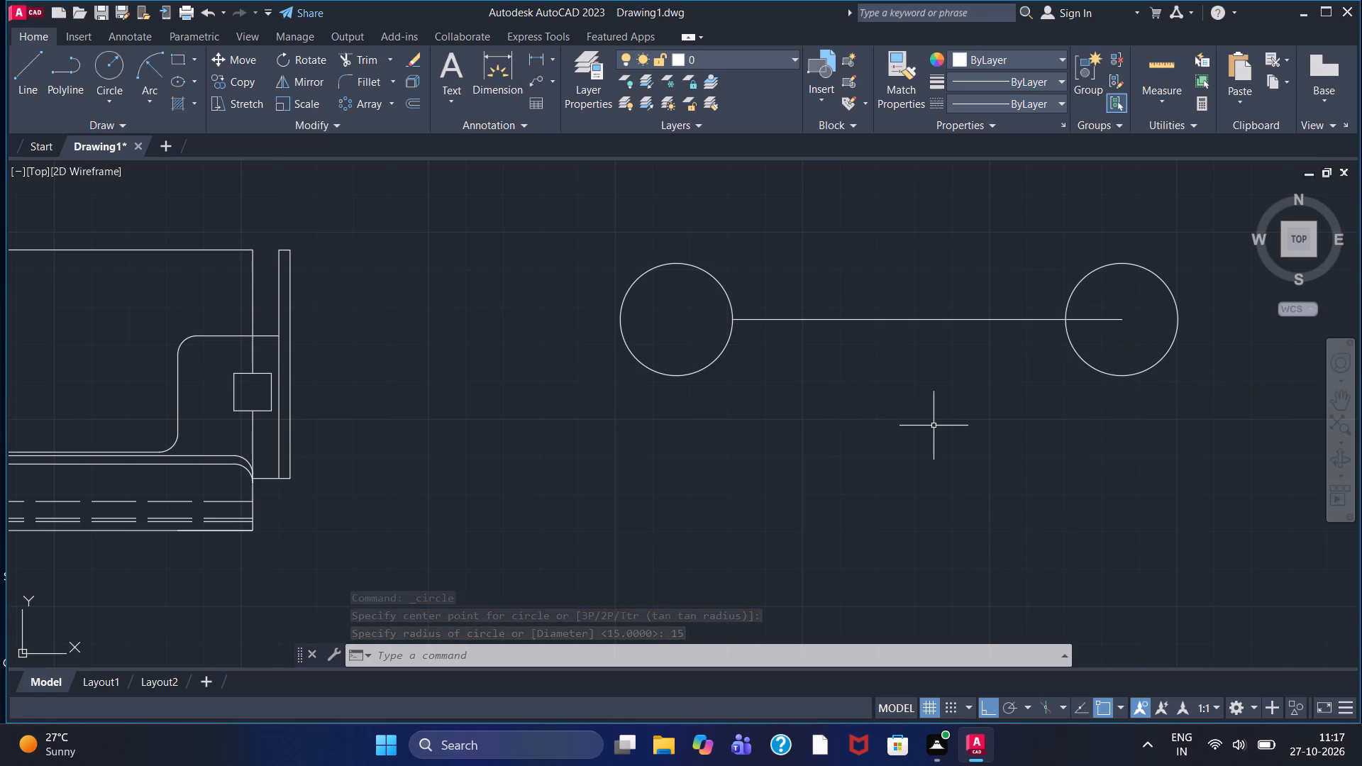
middle_drag(943, 450, 926, 408)
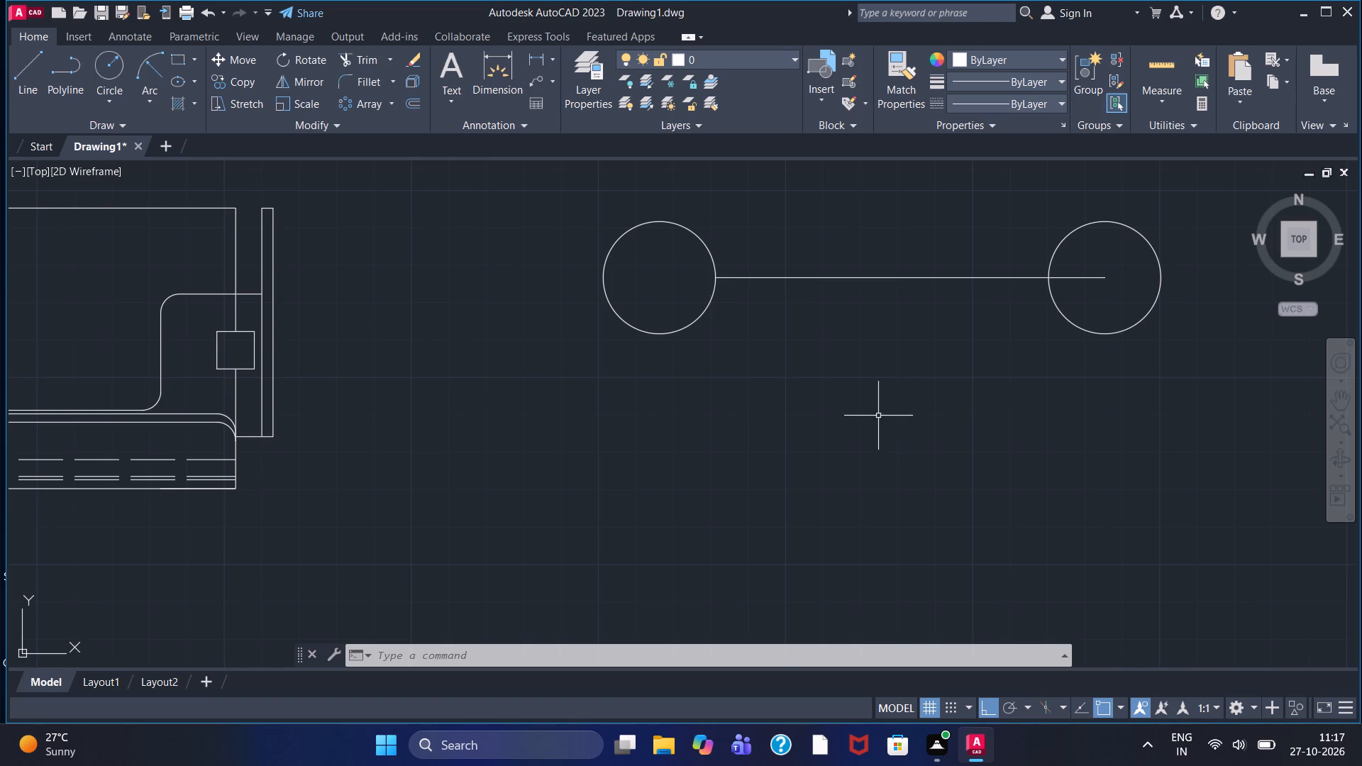
Draw a line from the midpoint of the 104-unit line, 70 units straight down and 50 units to the left.
click(32, 74)
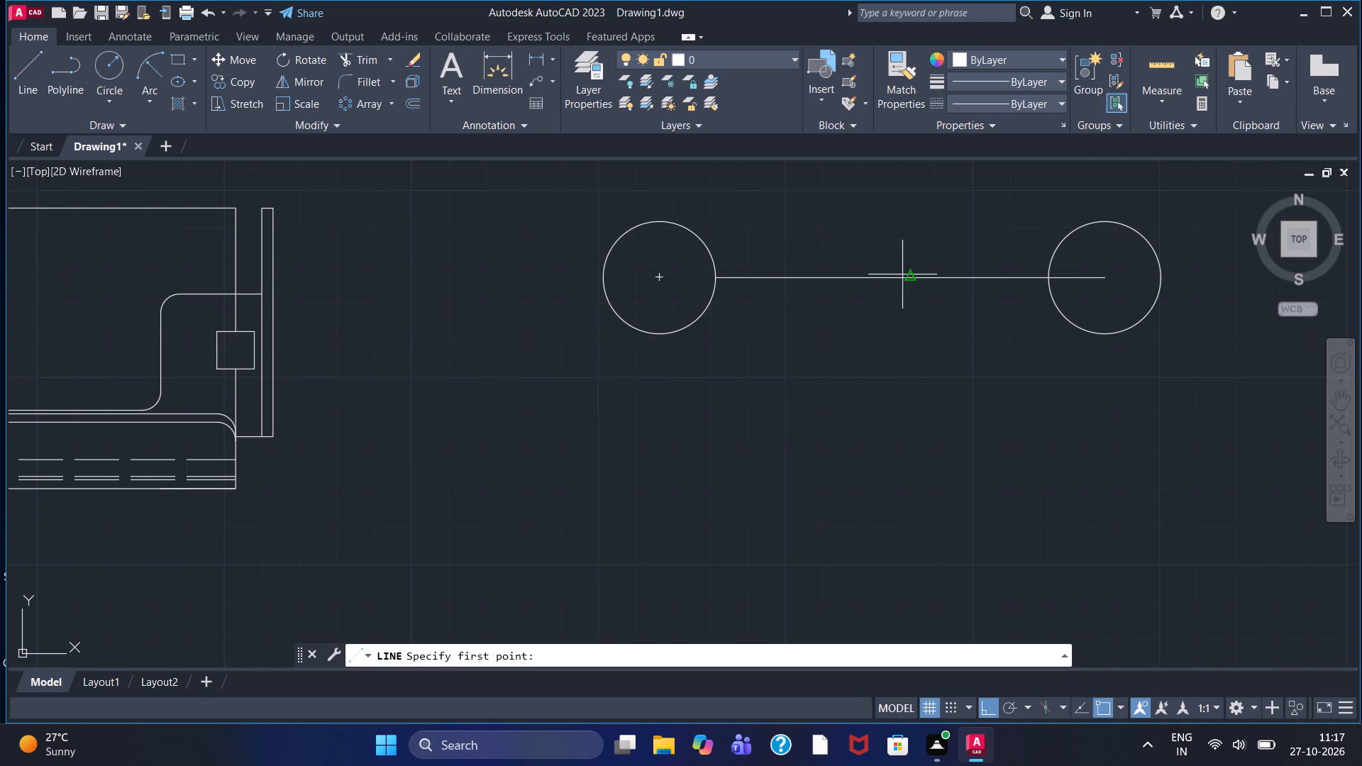
click(908, 279)
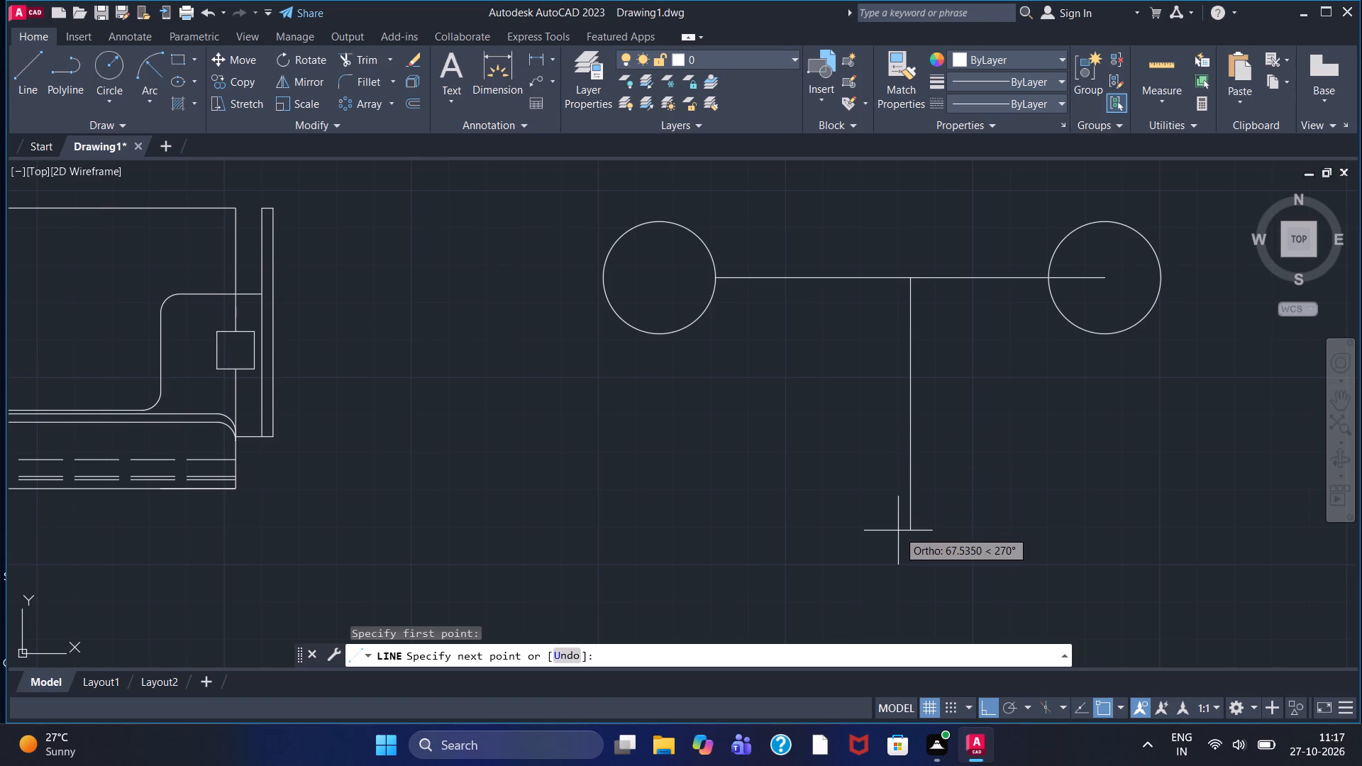
key(7)
key(0)
key(Return)
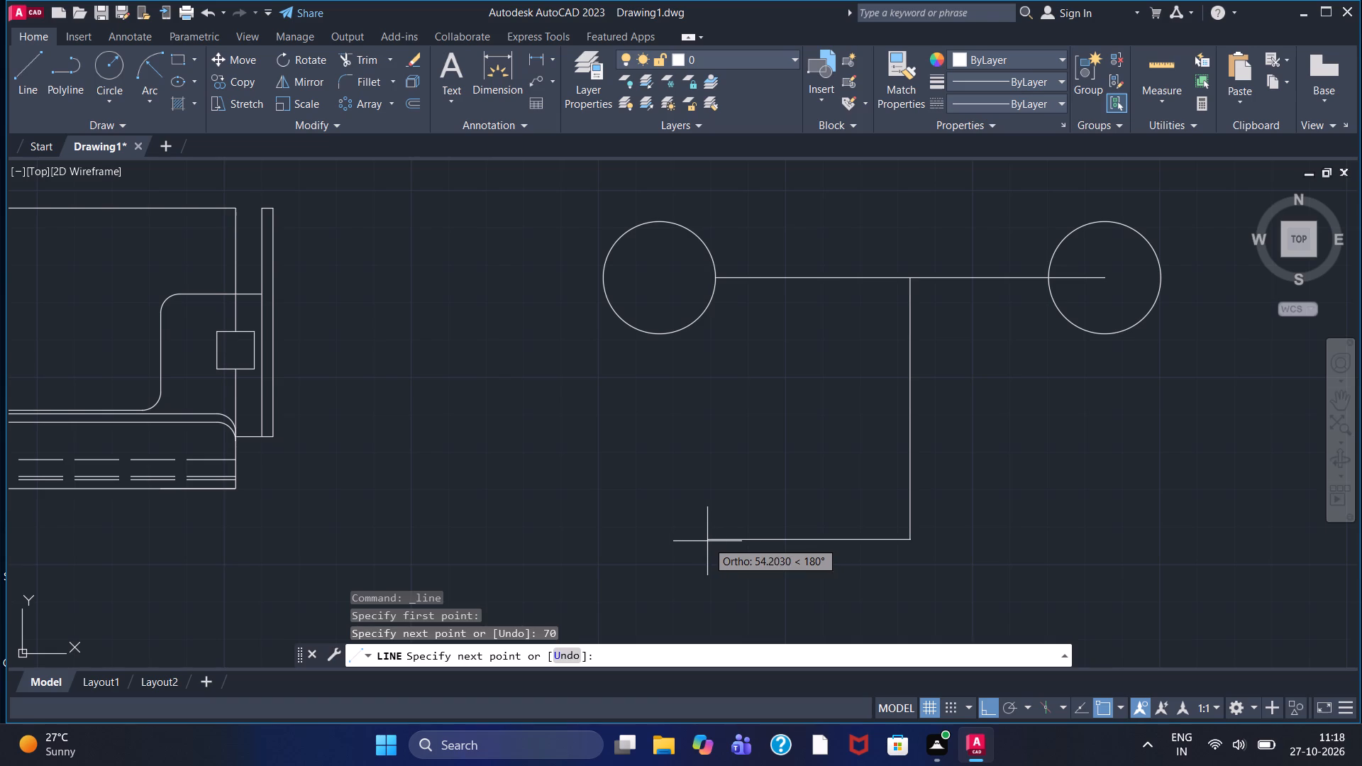
text(50)
key(Return)
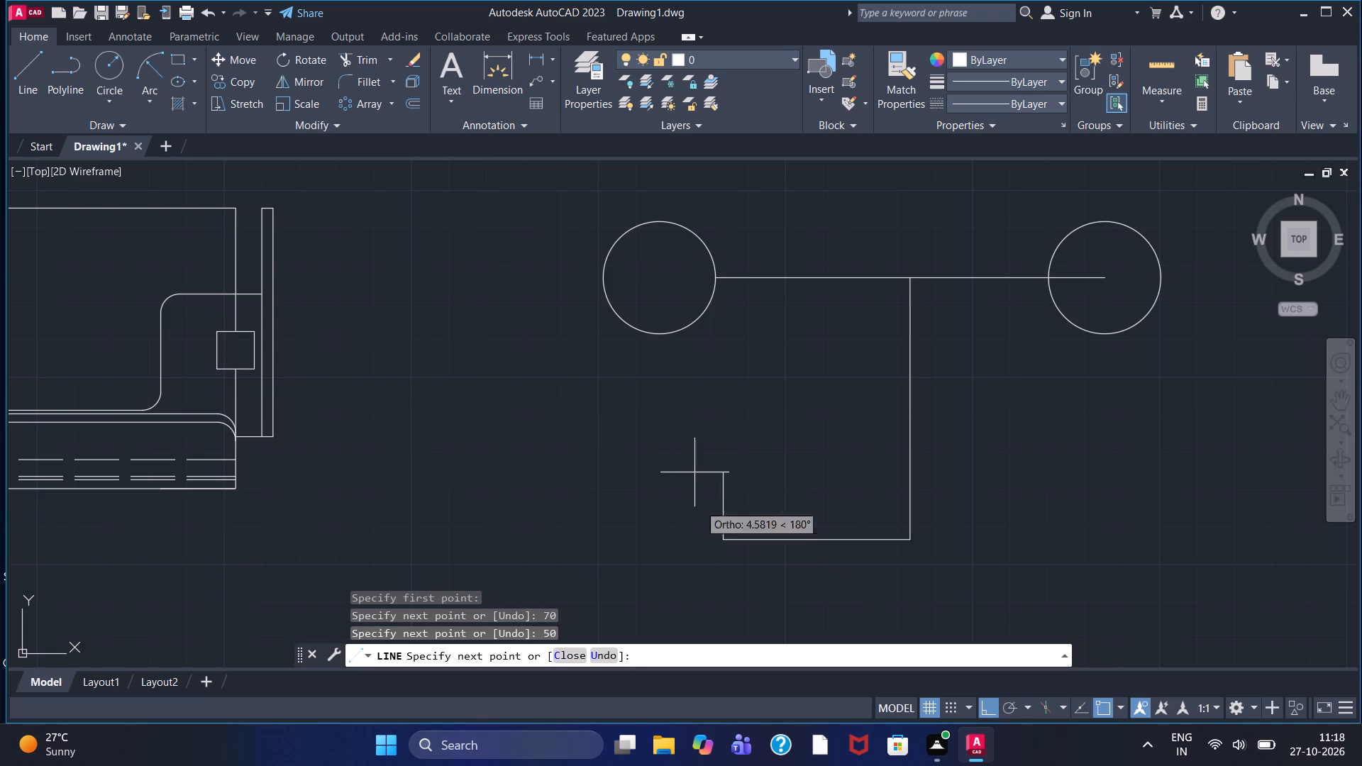
Continue the outline upward and a short way left, closing with a sloped line to the first circle's left quadrant.
click(683, 379)
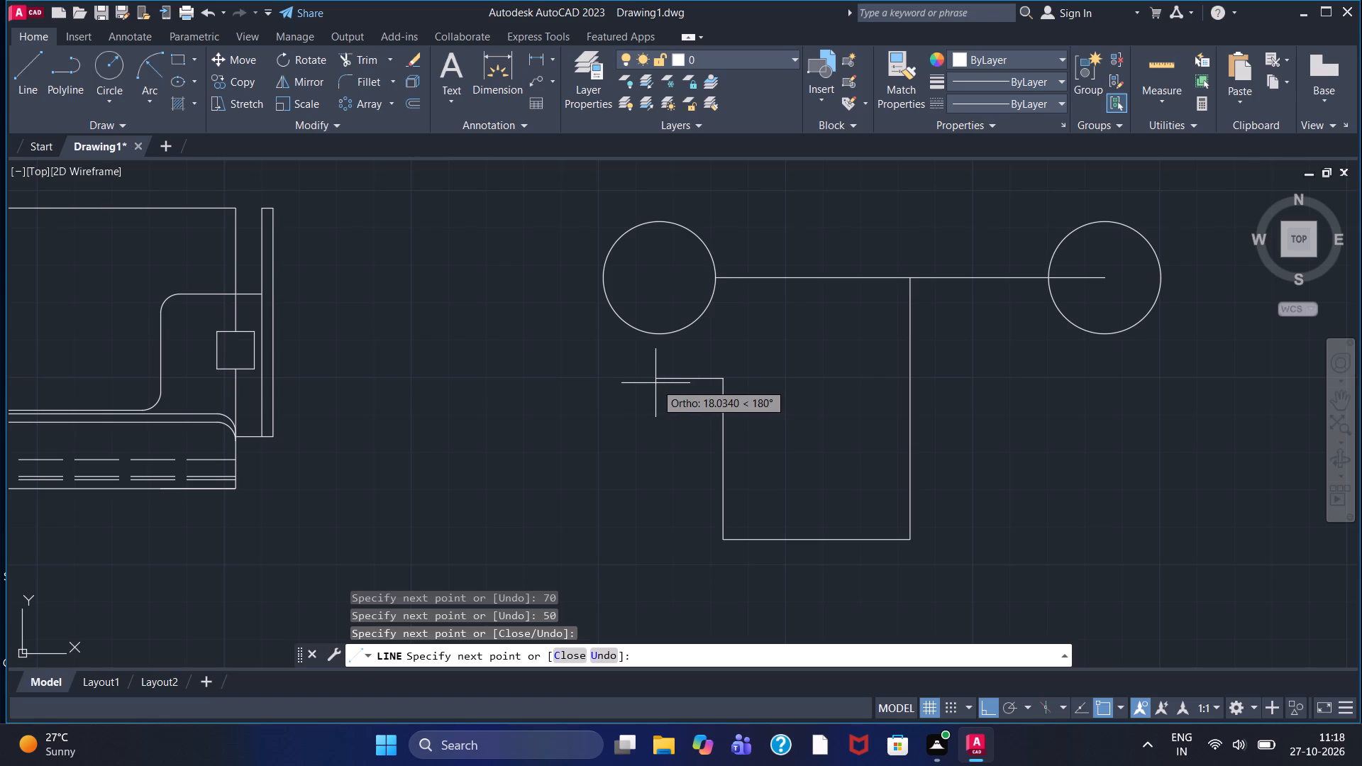
click(638, 384)
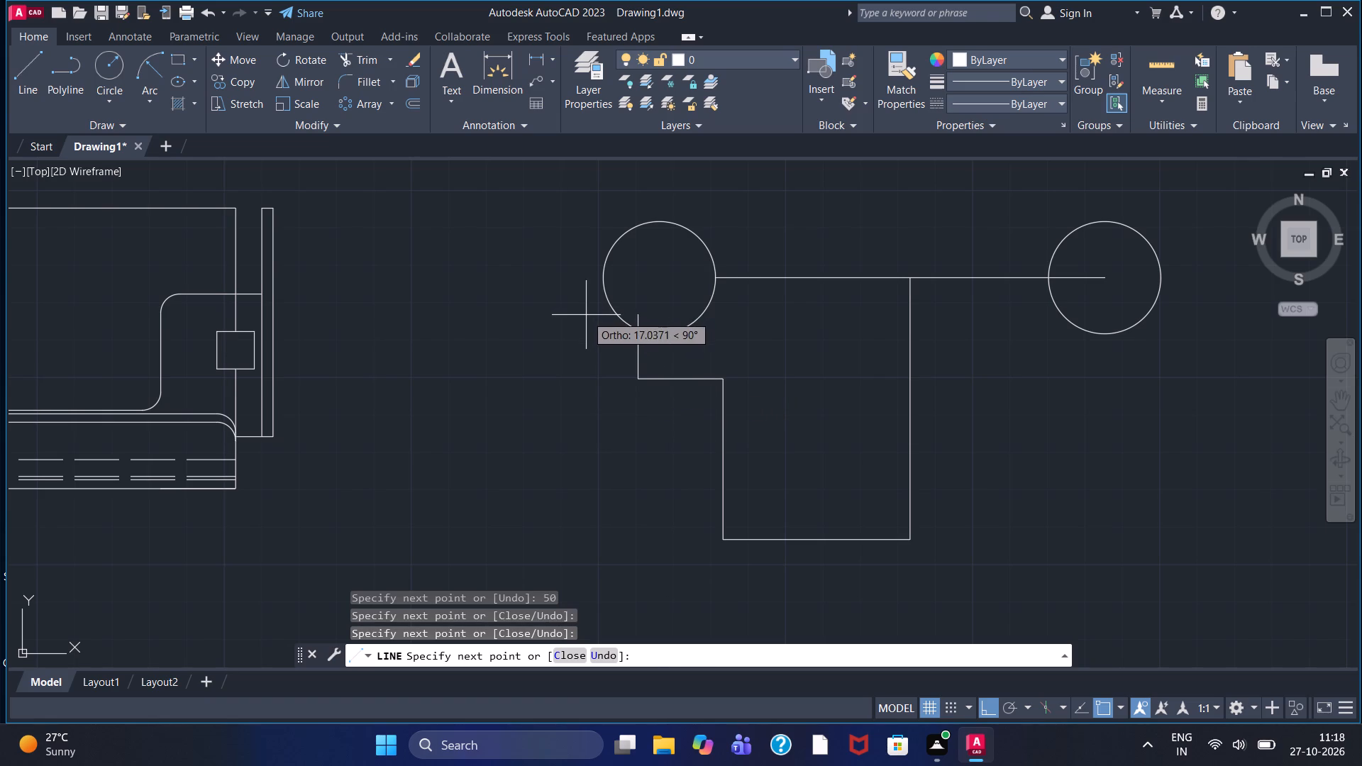
key(F8)
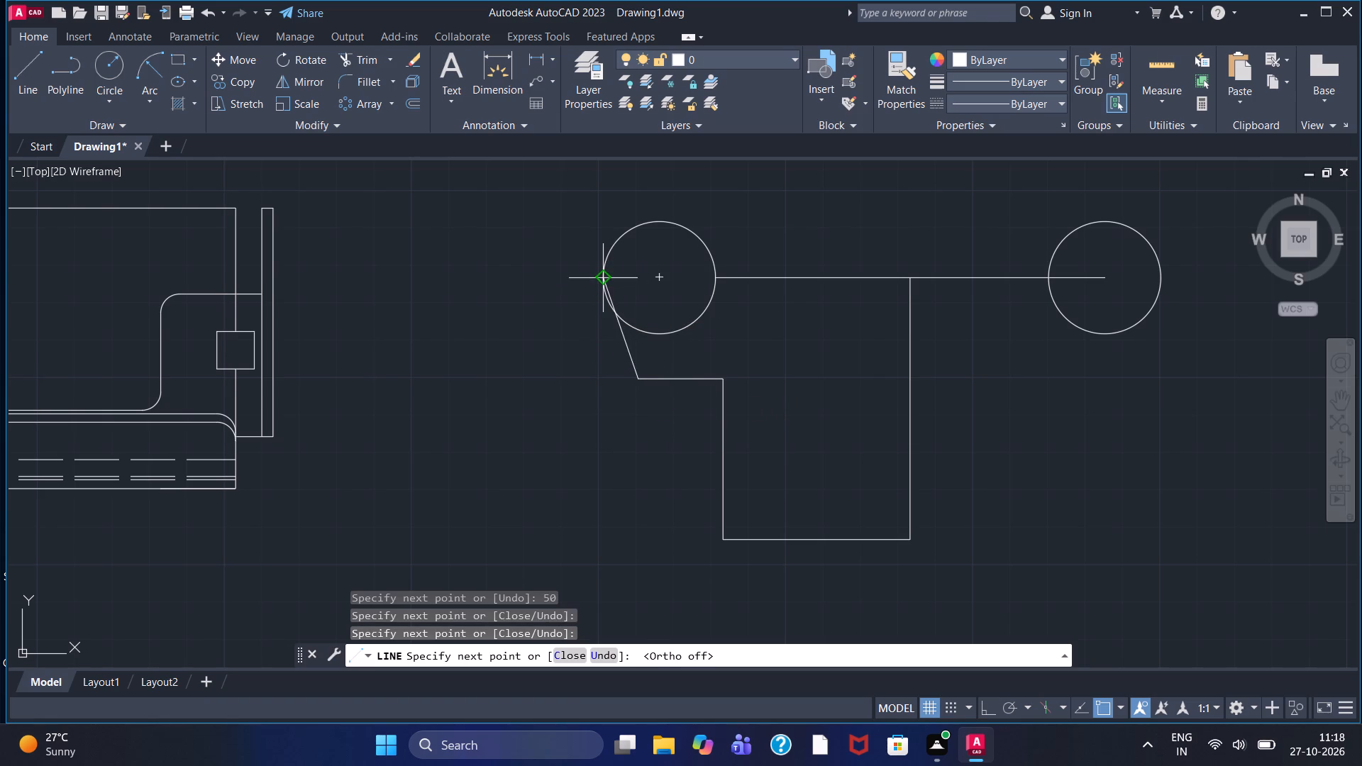
click(599, 280)
key(Escape)
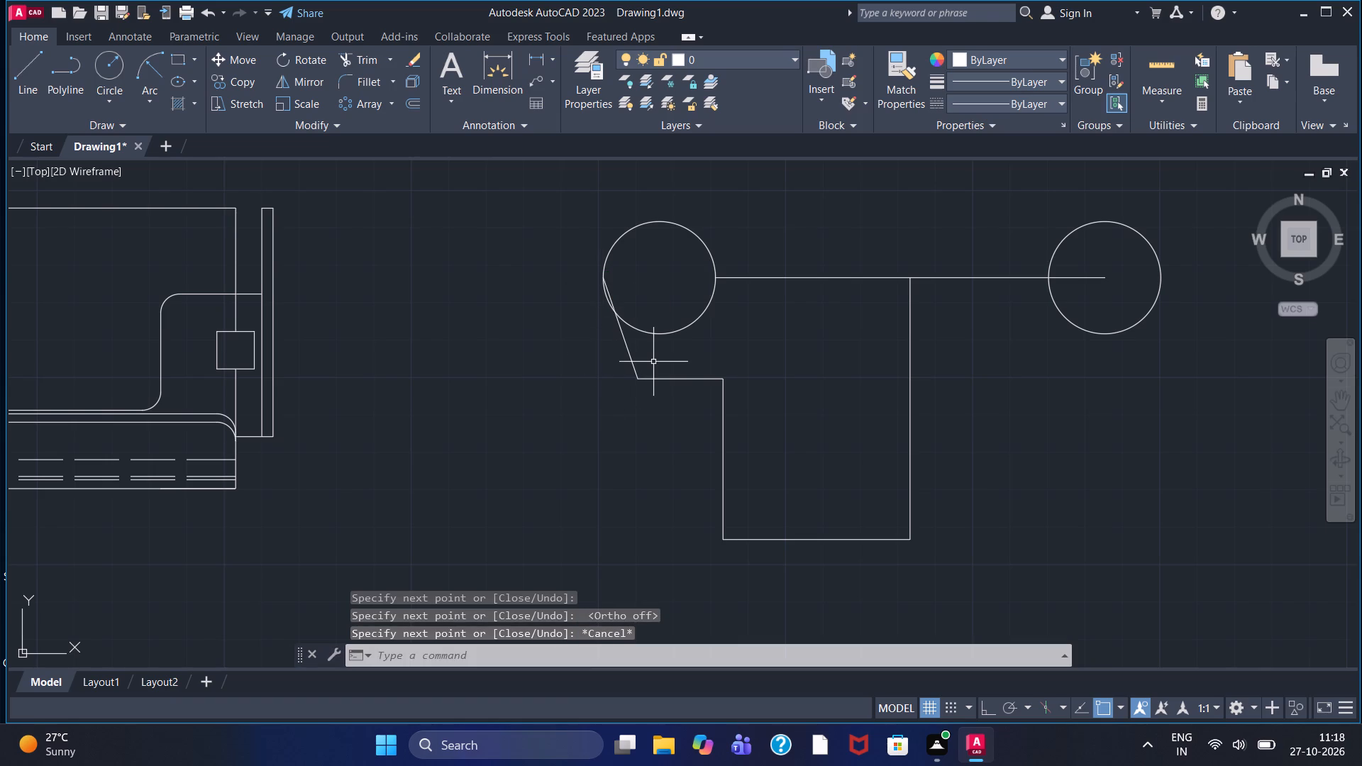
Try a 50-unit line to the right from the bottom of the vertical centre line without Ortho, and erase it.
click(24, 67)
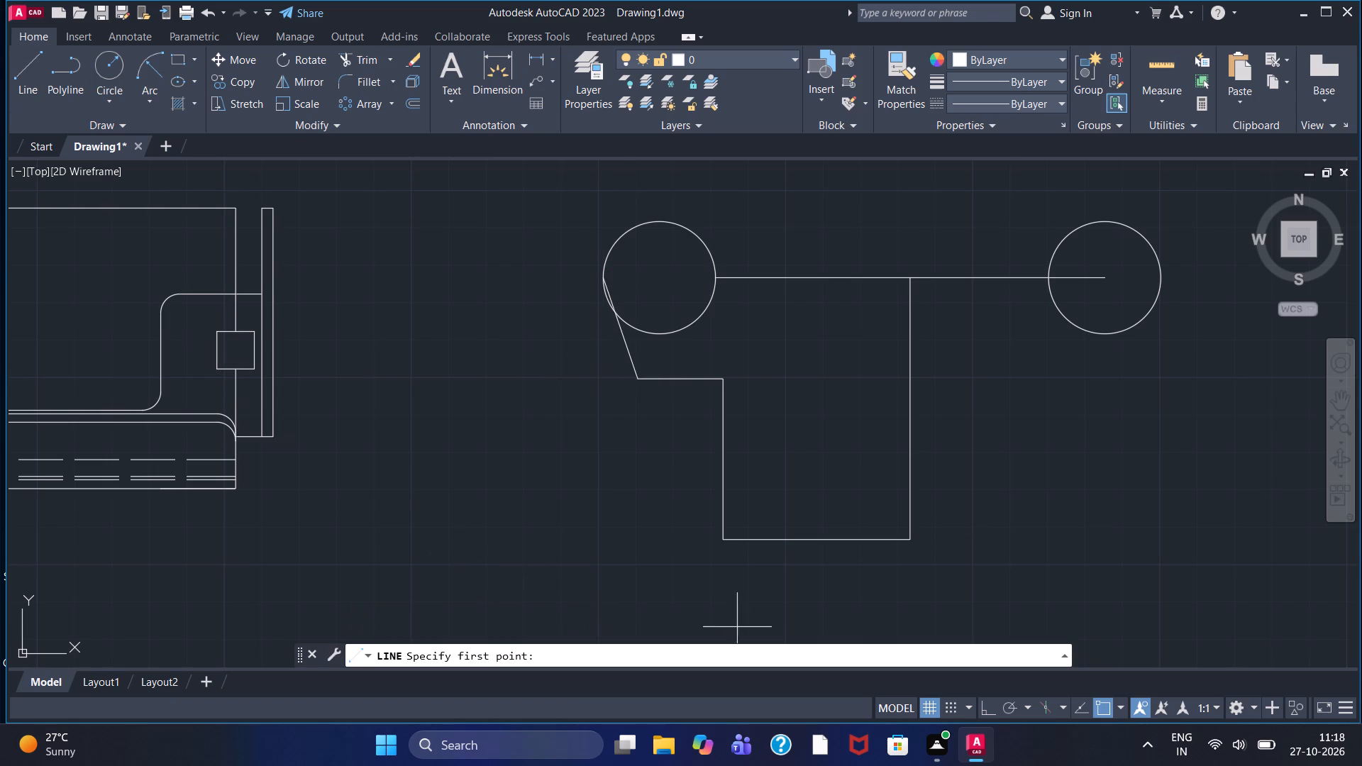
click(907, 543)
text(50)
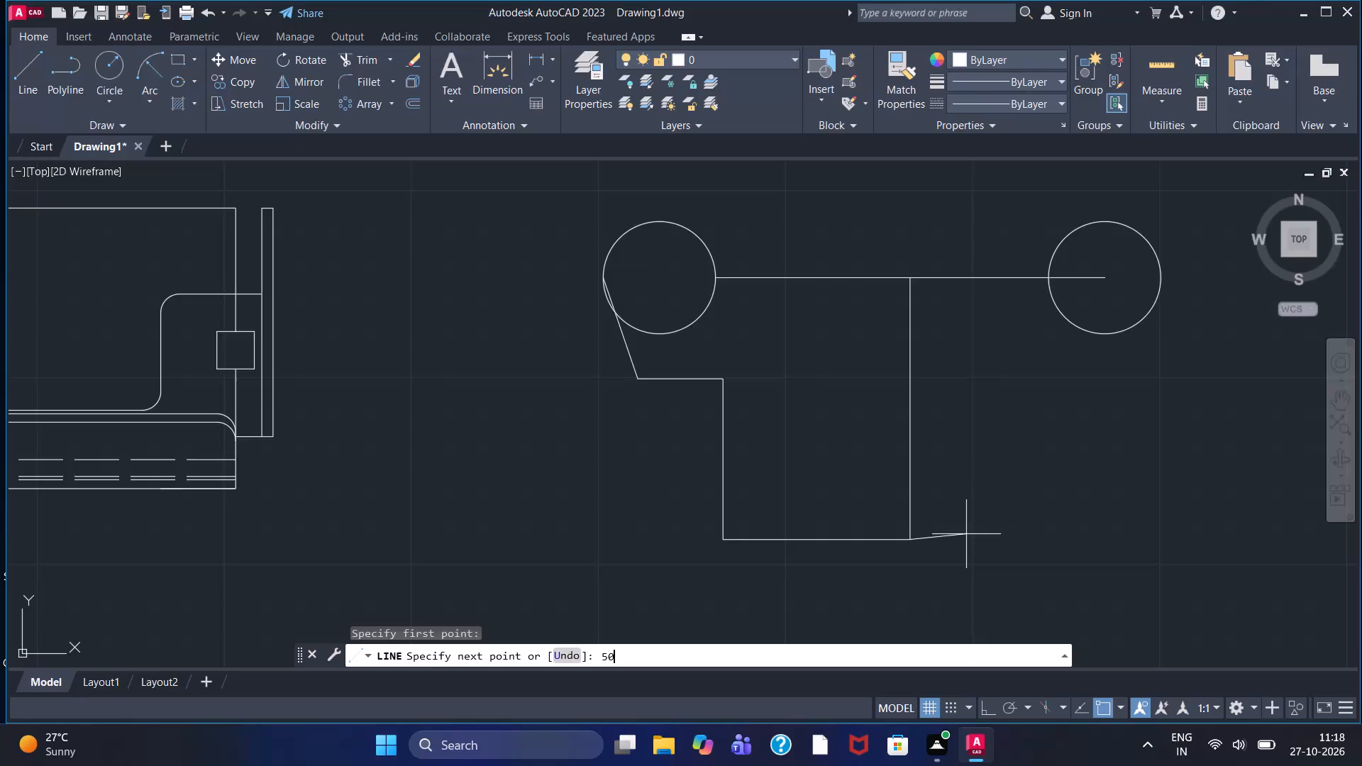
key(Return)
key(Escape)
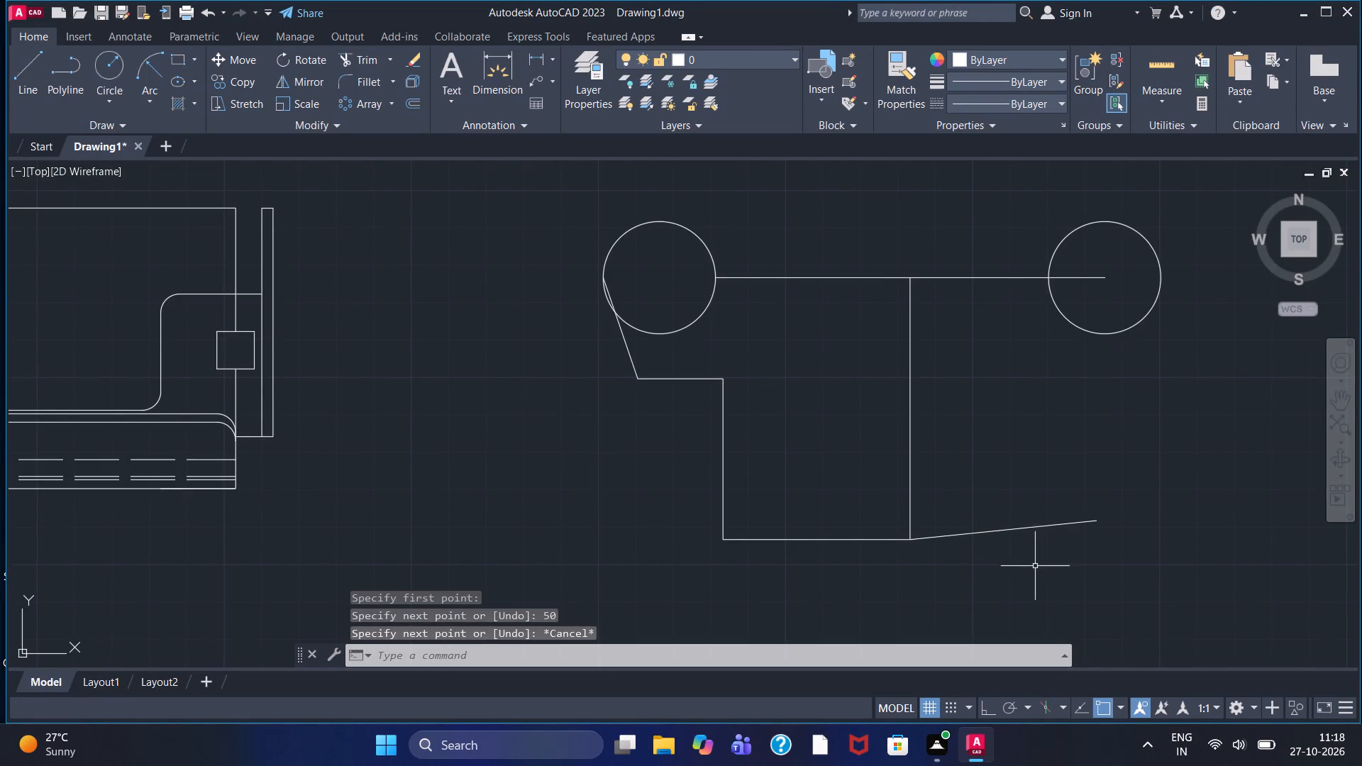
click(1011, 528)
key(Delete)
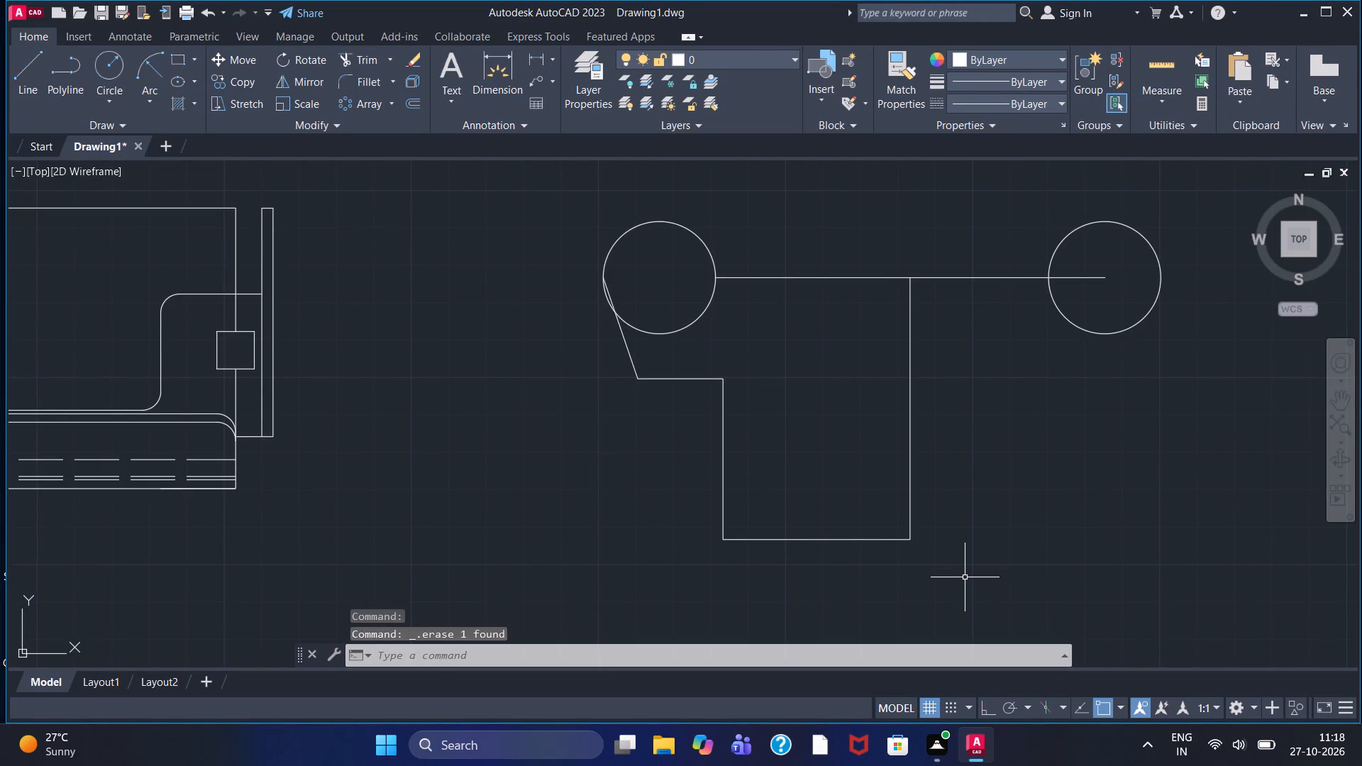
With Ortho on, draw from the centre line's bottom 50 units right and up level with the left step, adding a sloped line to the second circle's right quadrant.
key(F8)
click(22, 84)
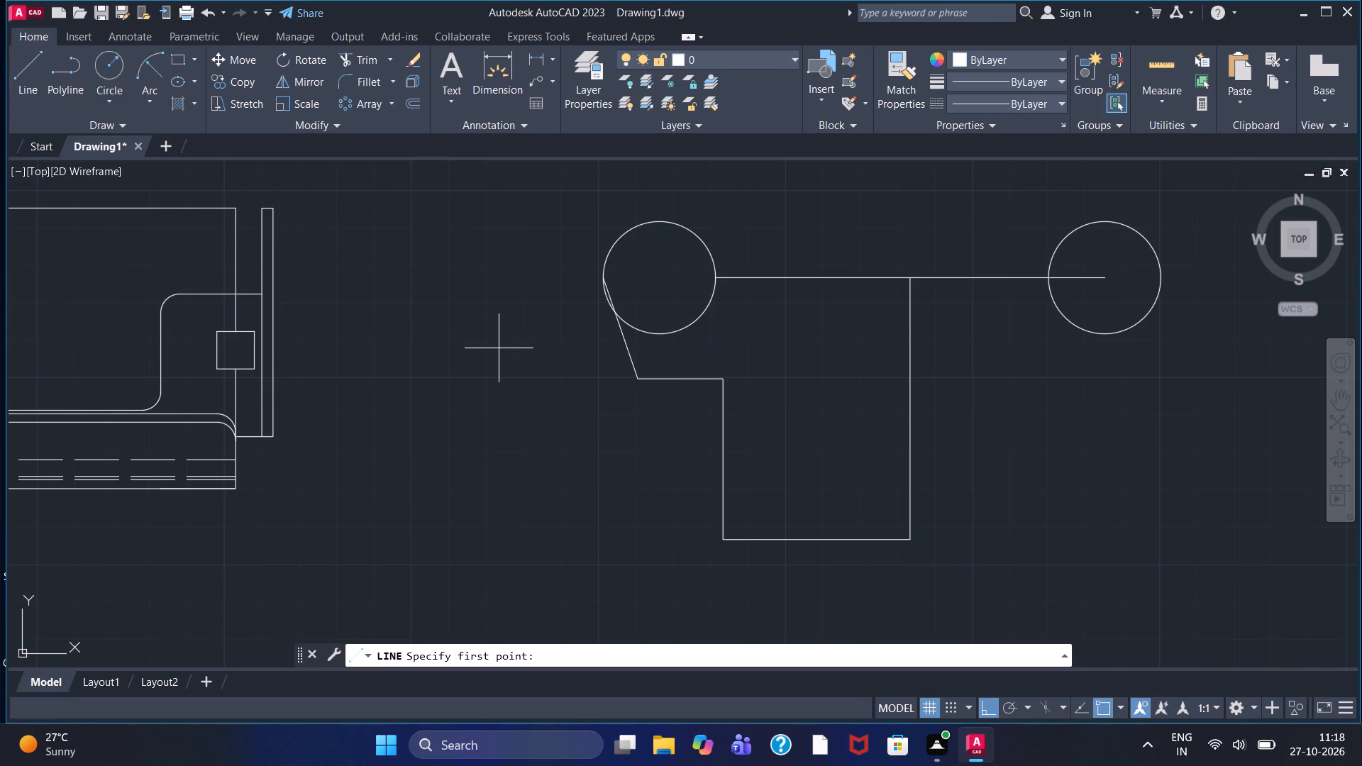
drag(911, 537, 920, 540)
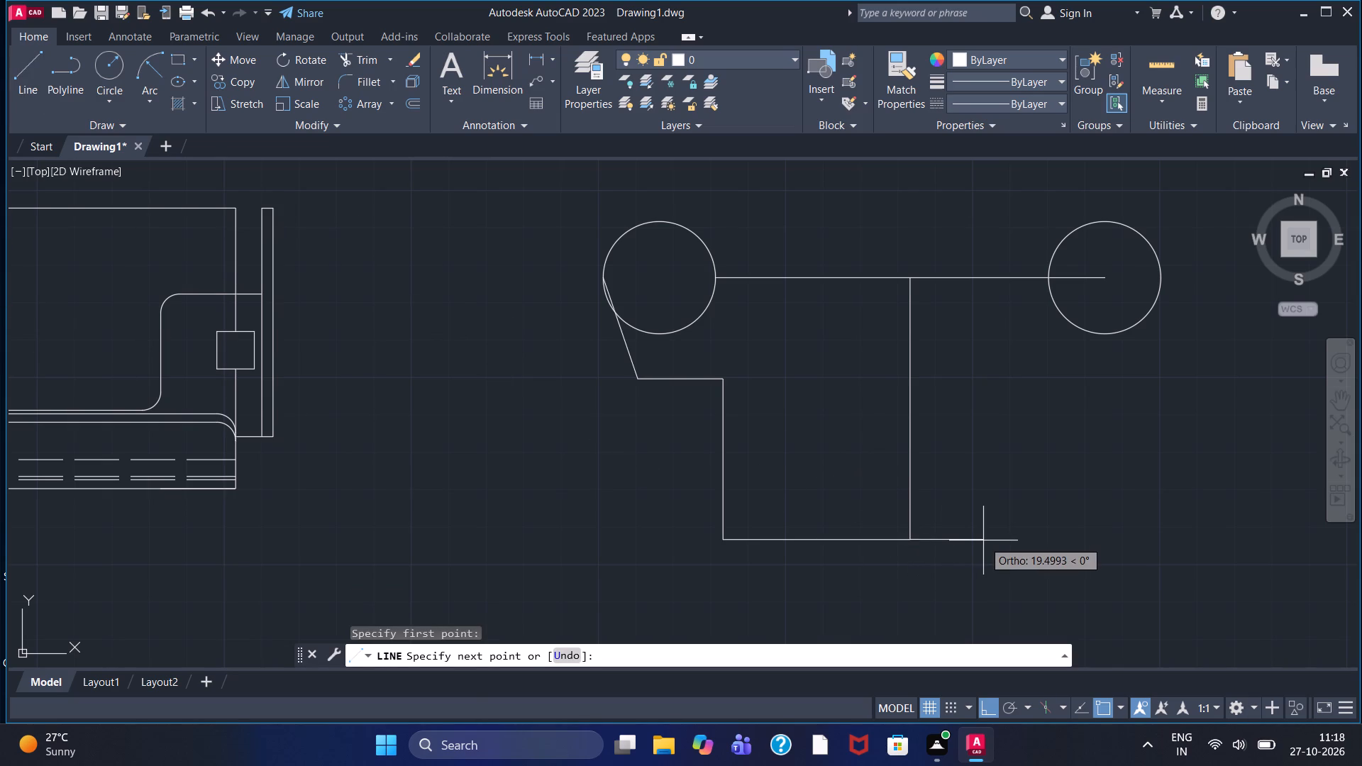
key(5)
key(0)
key(Return)
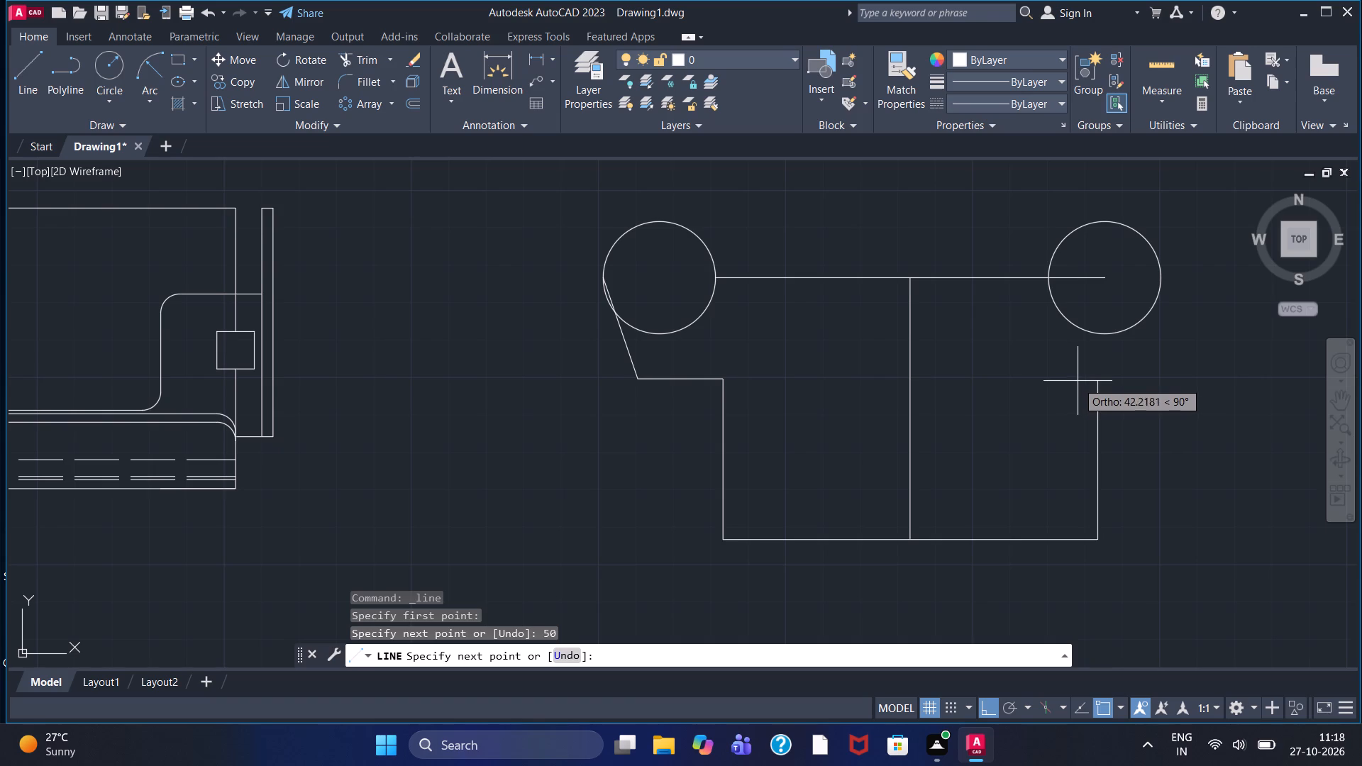
click(1079, 379)
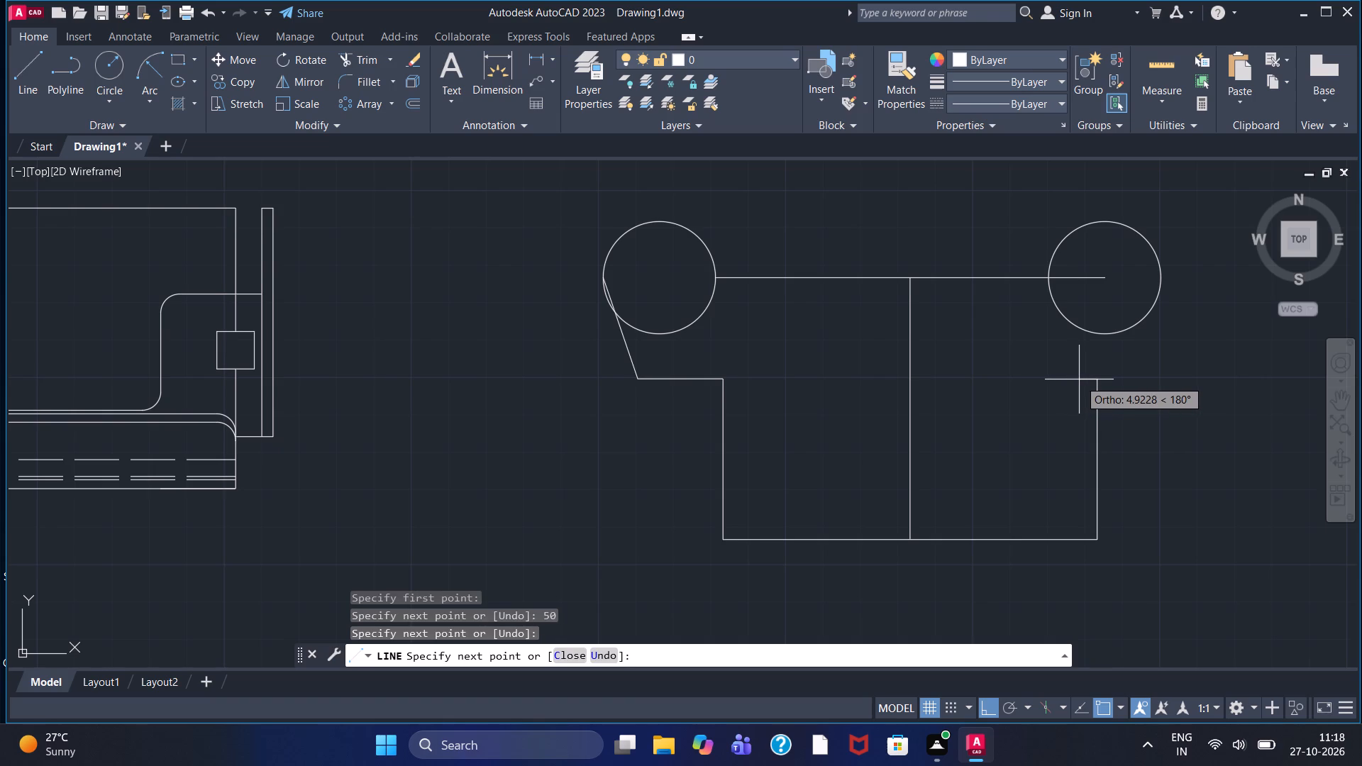
key(F8)
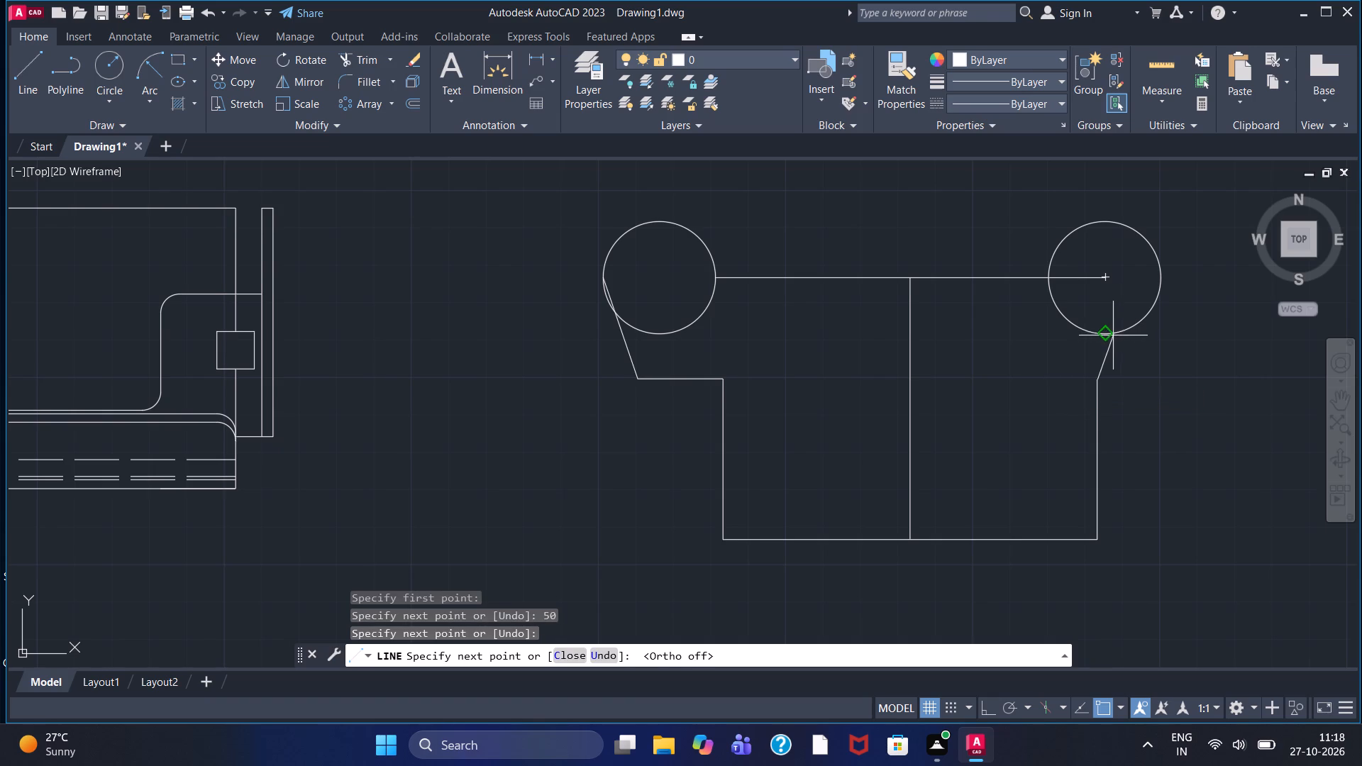
click(1159, 278)
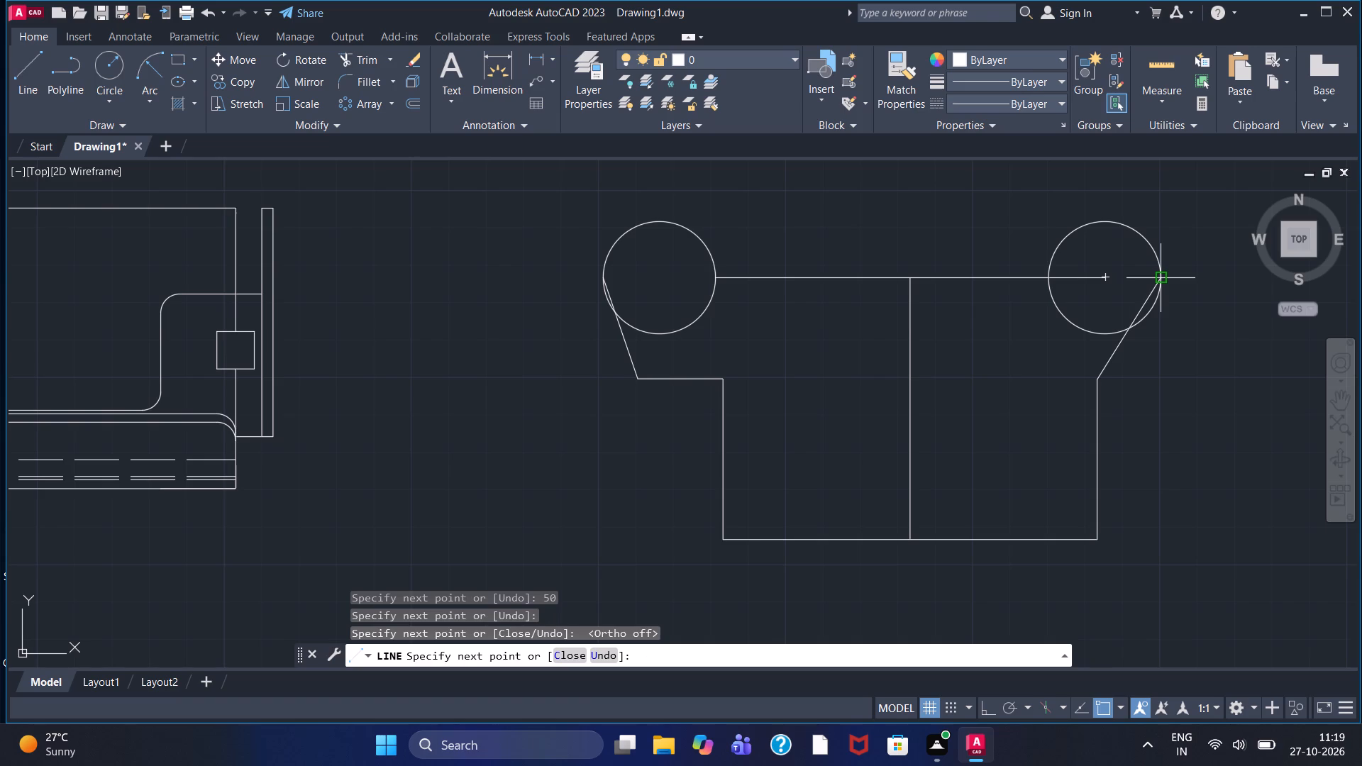
key(Escape)
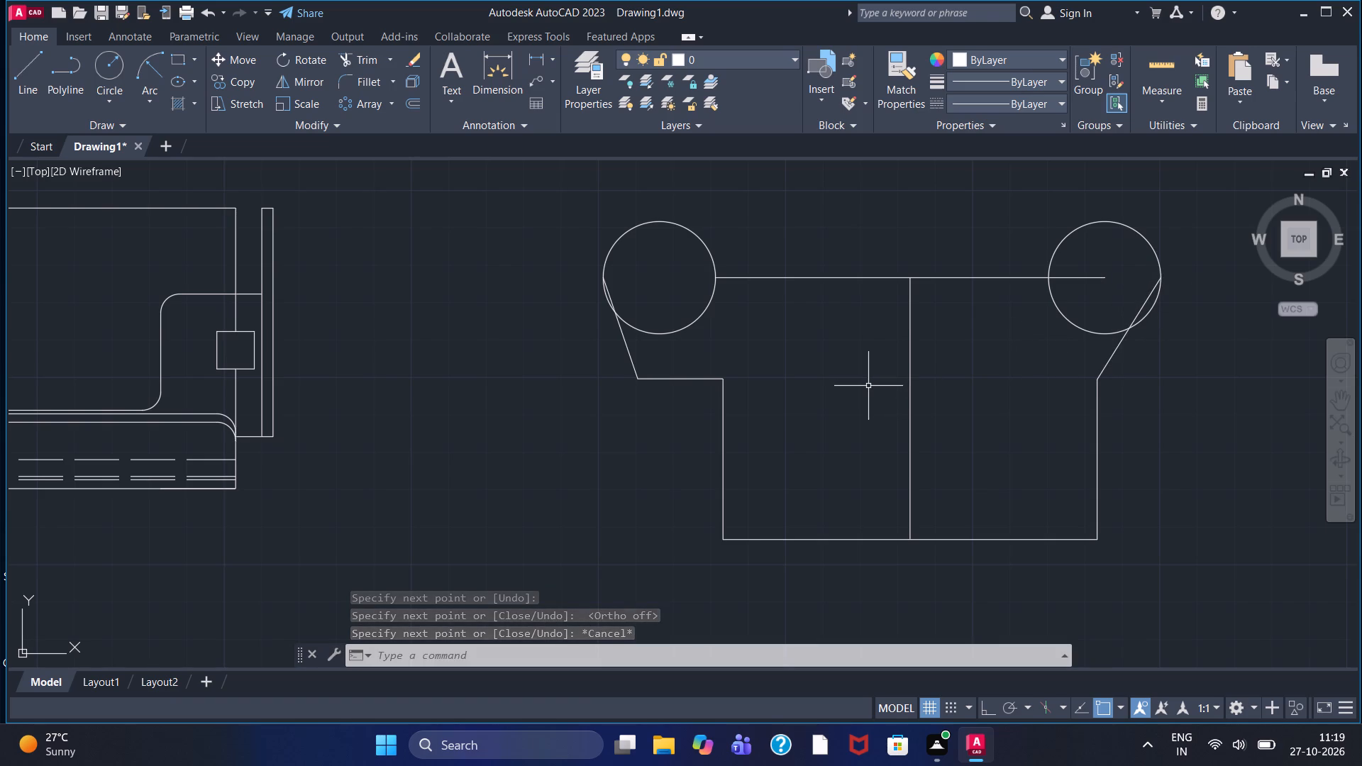
Trim away the lower halves of both circles between the sloped lines and the horizontal line.
click(354, 50)
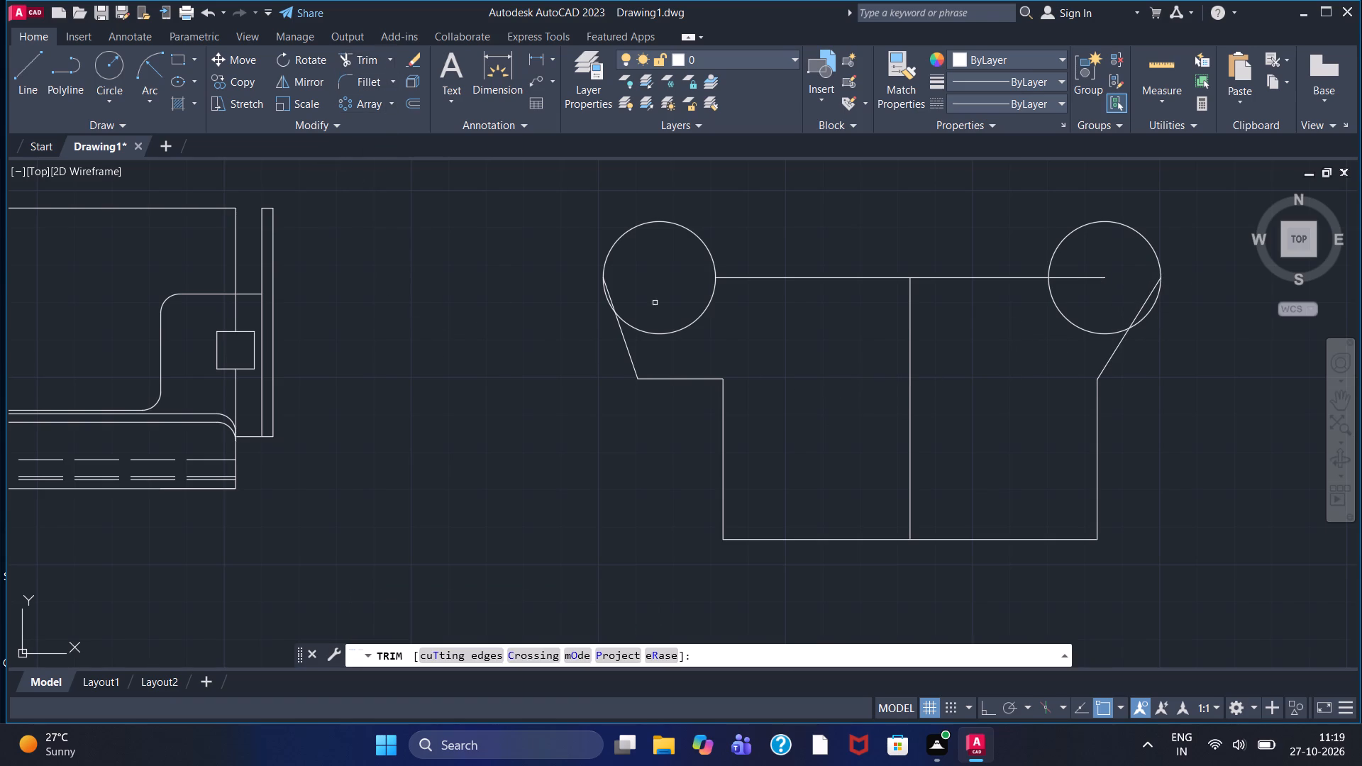
click(1145, 318)
click(1095, 331)
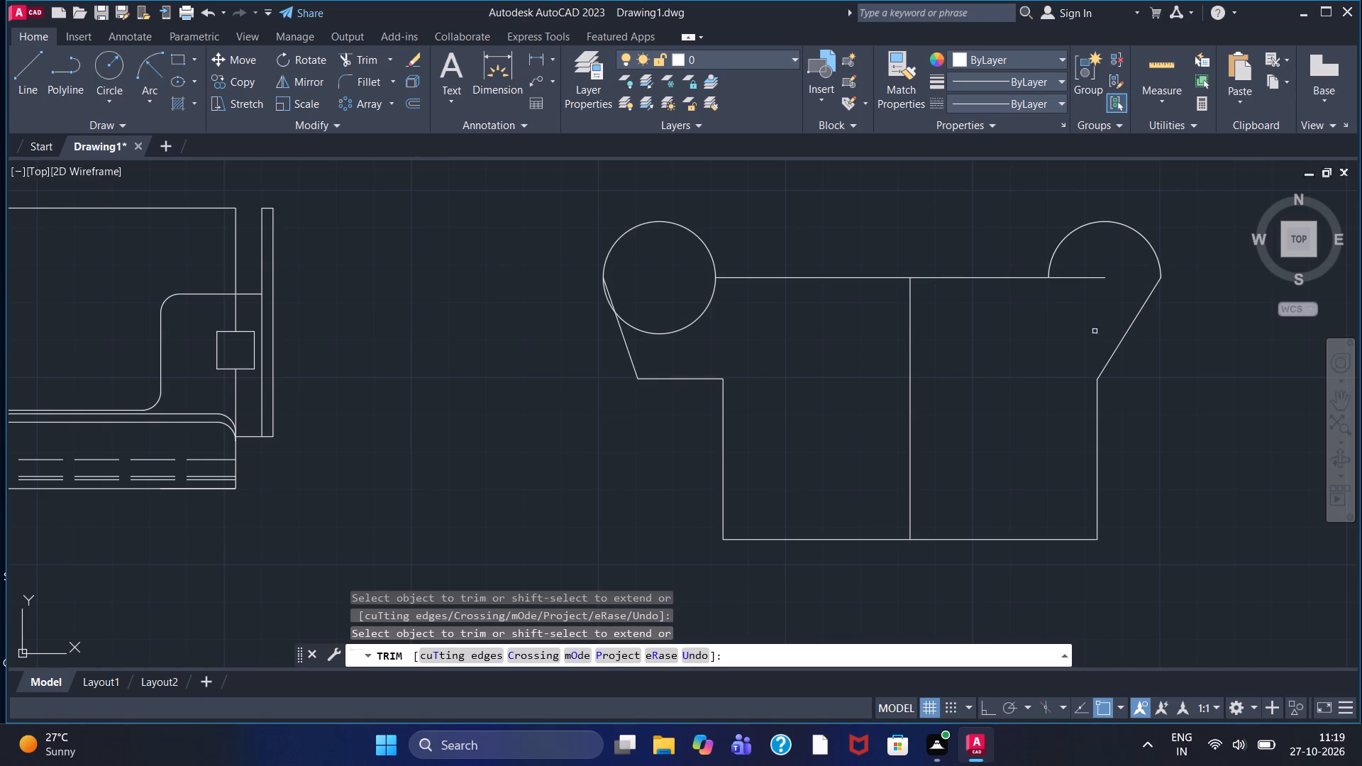
click(636, 326)
scroll(603, 306, up, 2)
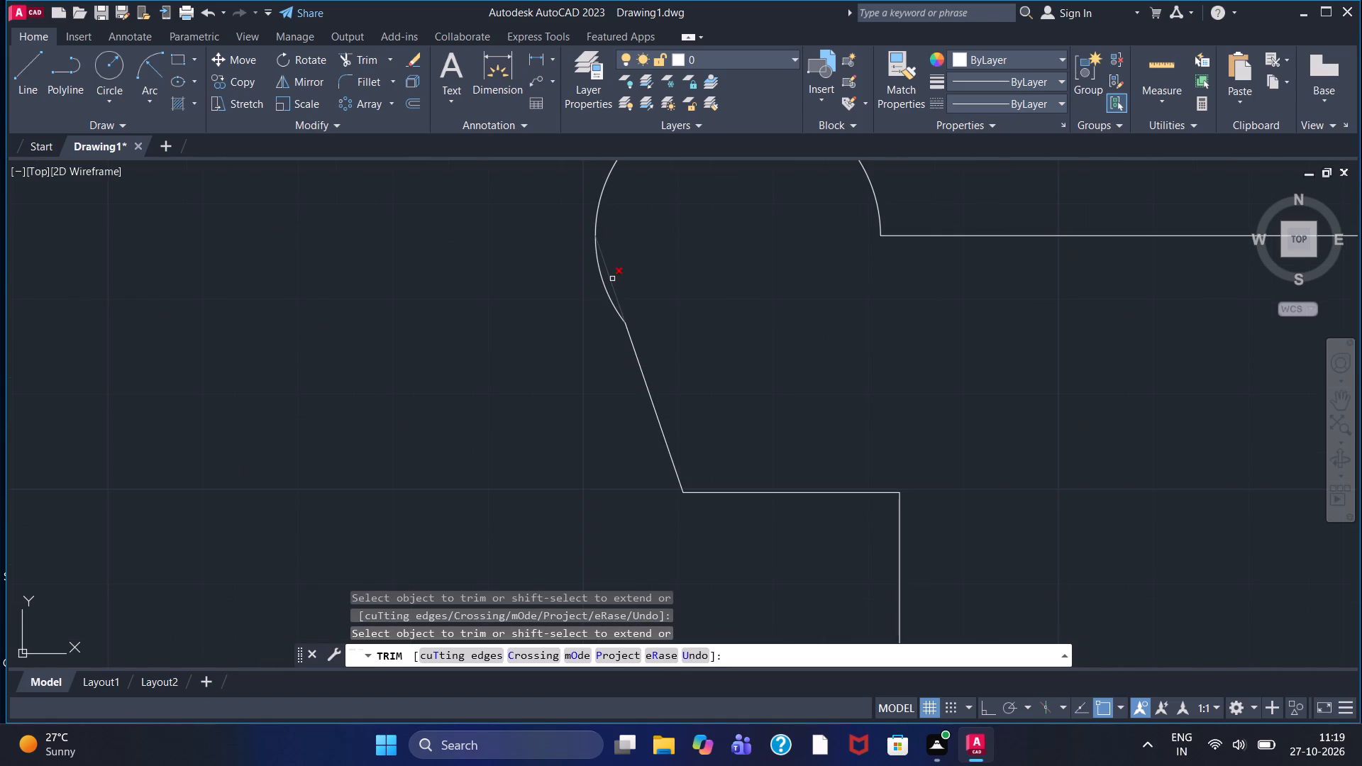
click(602, 288)
Finish trimming and draw a 20-diameter circle at the centre of the left arc.
scroll(587, 319, down, 1)
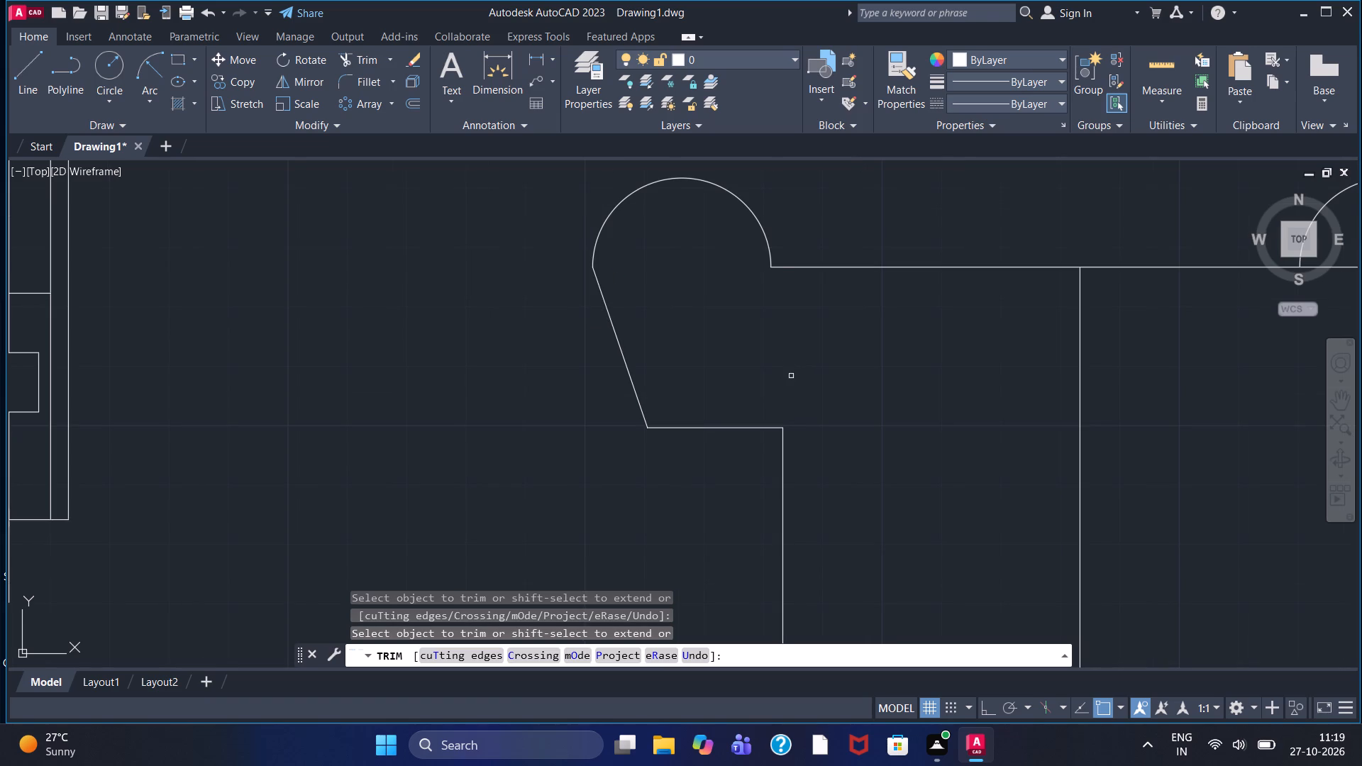
scroll(610, 279, up, 1)
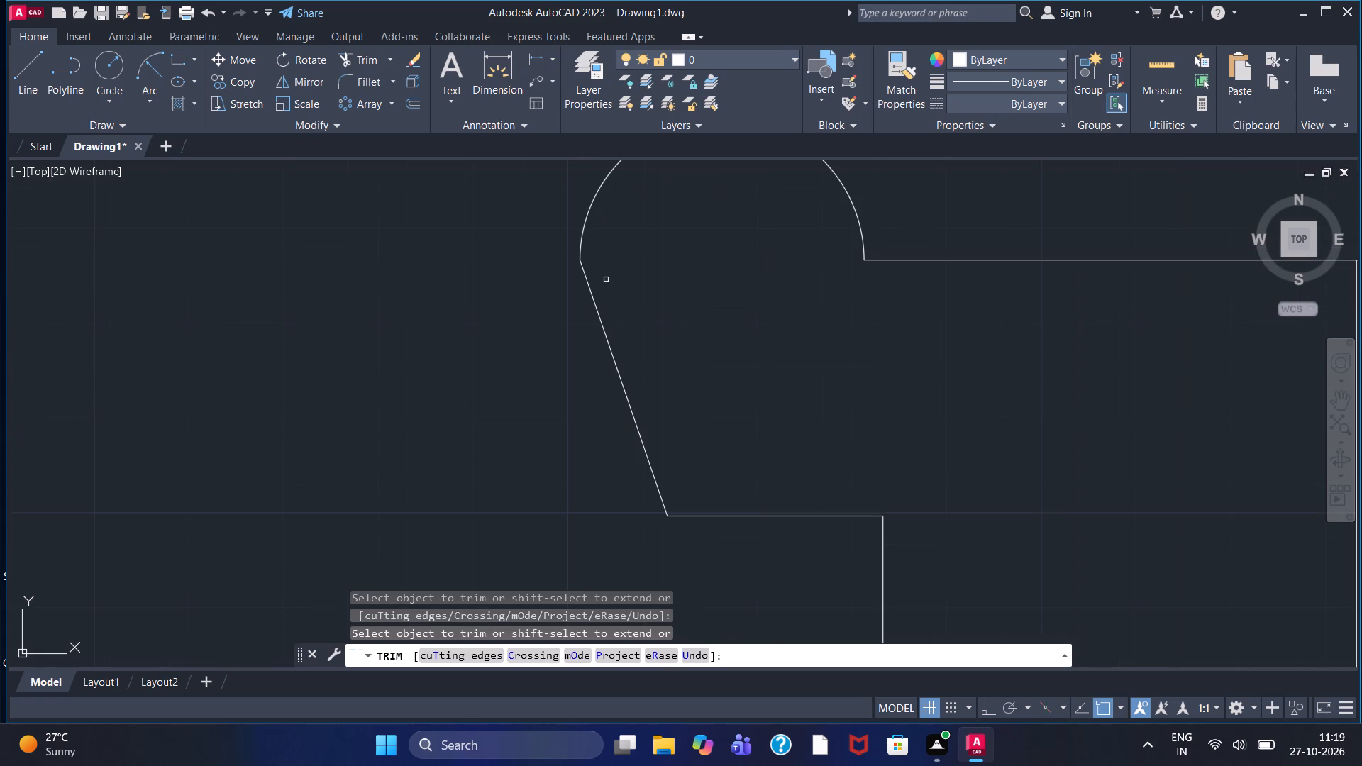
key(Escape)
middle_drag(660, 267, 404, 382)
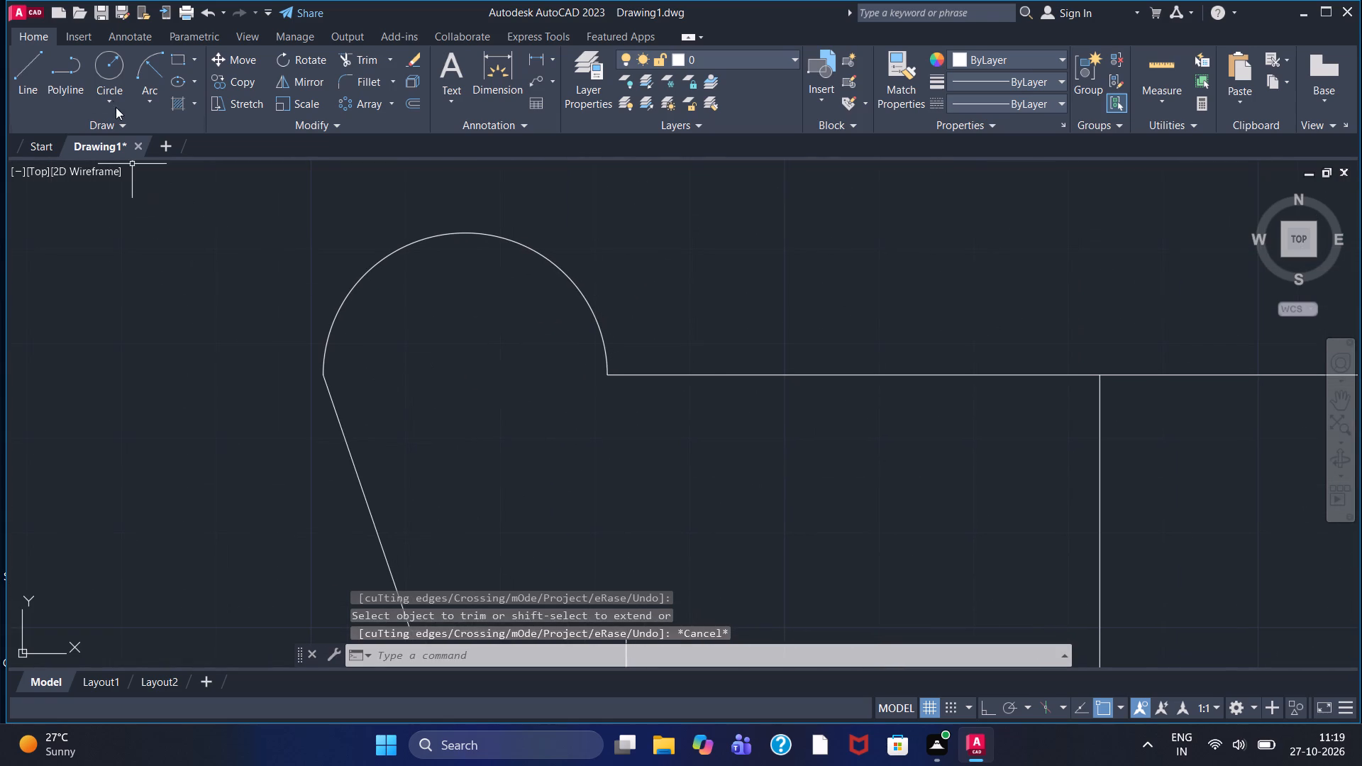
click(111, 99)
click(143, 165)
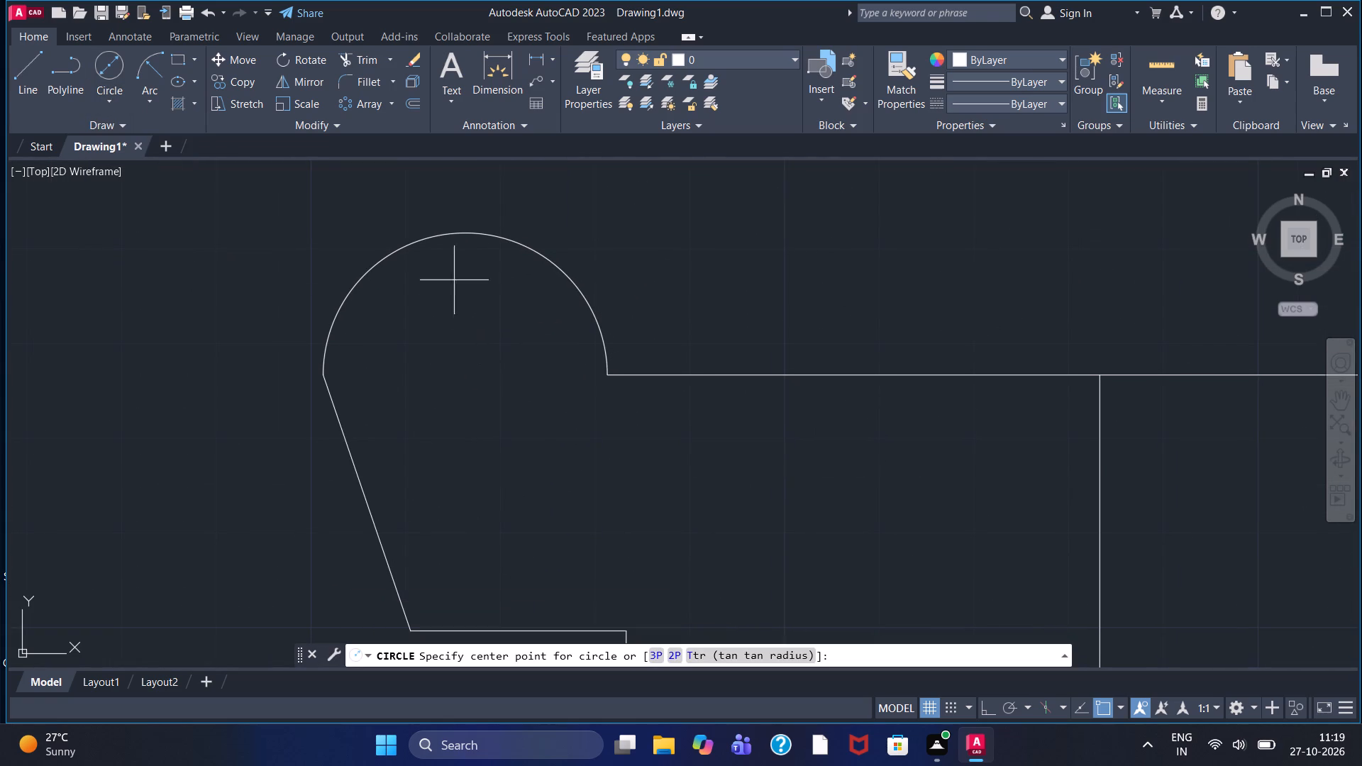
click(466, 372)
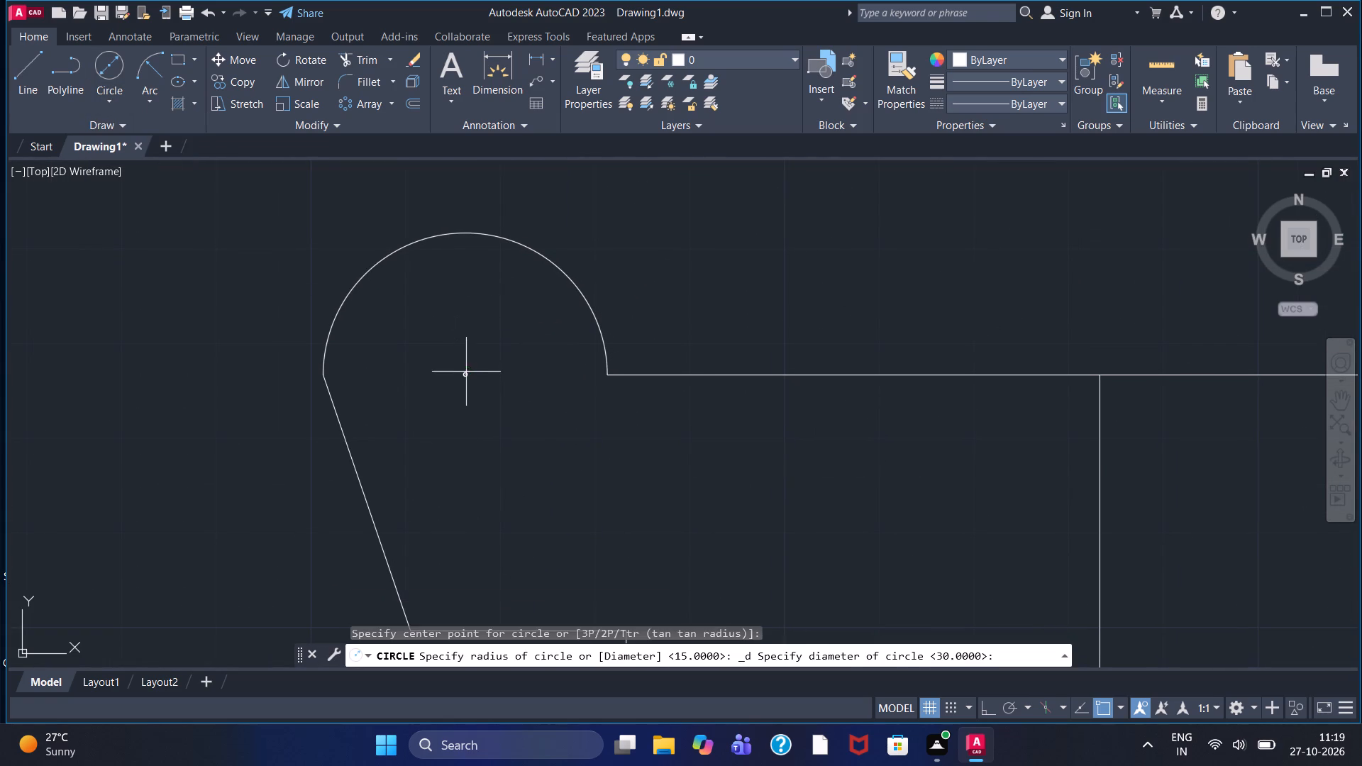
key(2)
key(0)
key(Return)
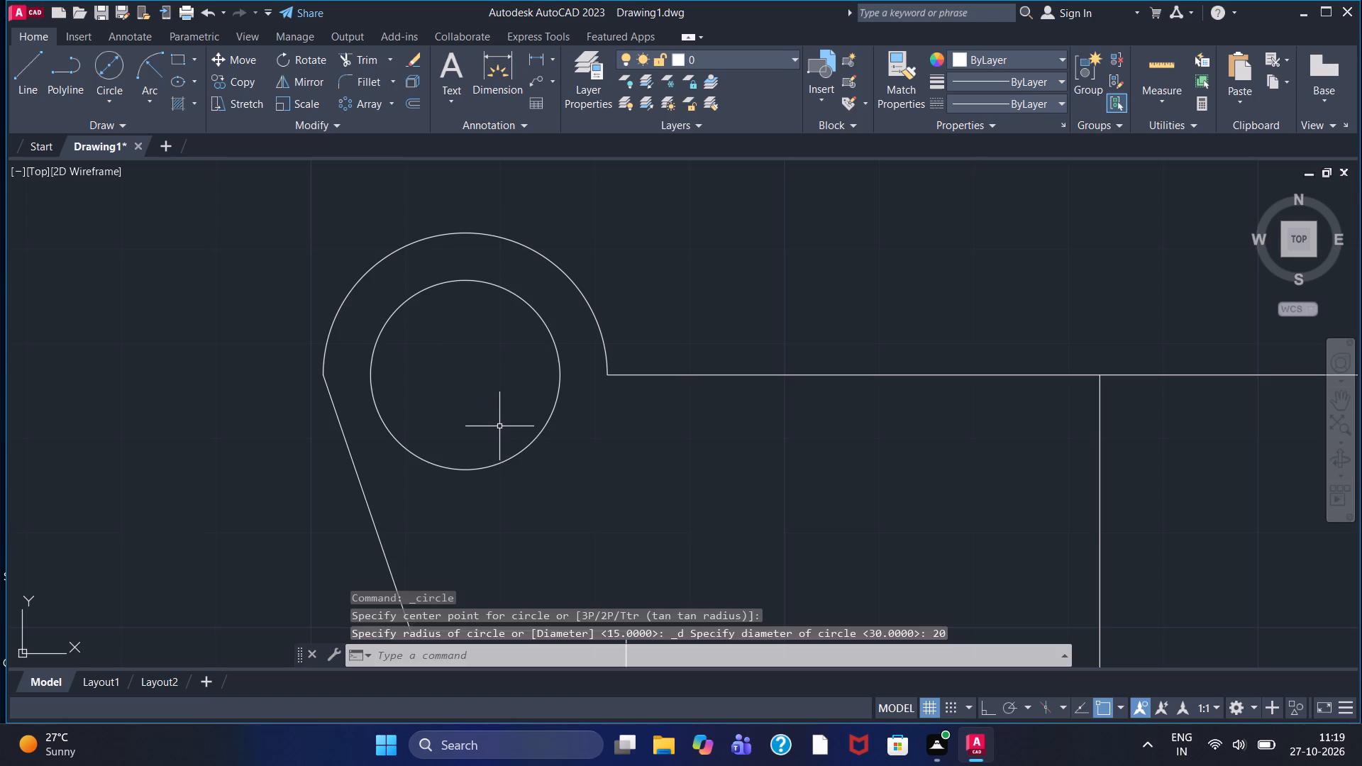
Change the linetype of the circle inside the left arc to ACAD_ISO02W100.
click(1034, 100)
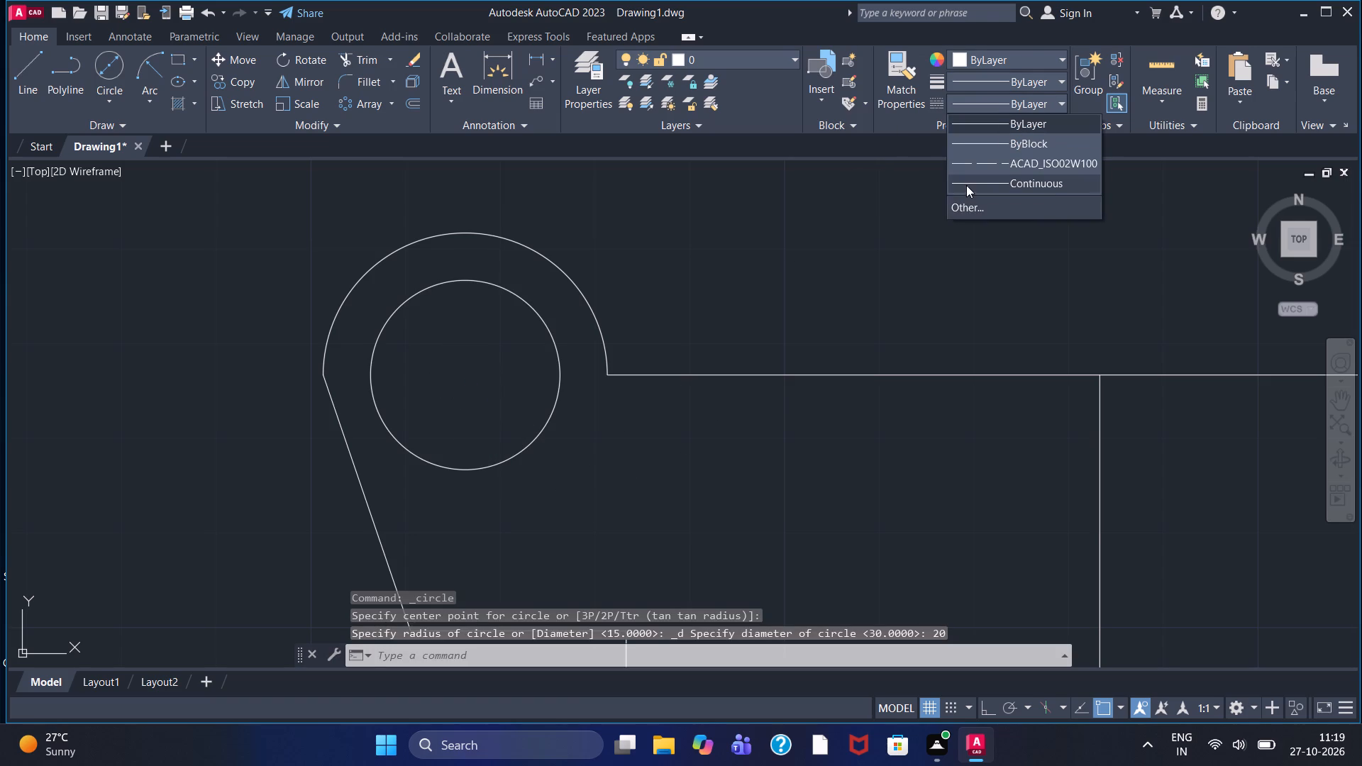
click(465, 277)
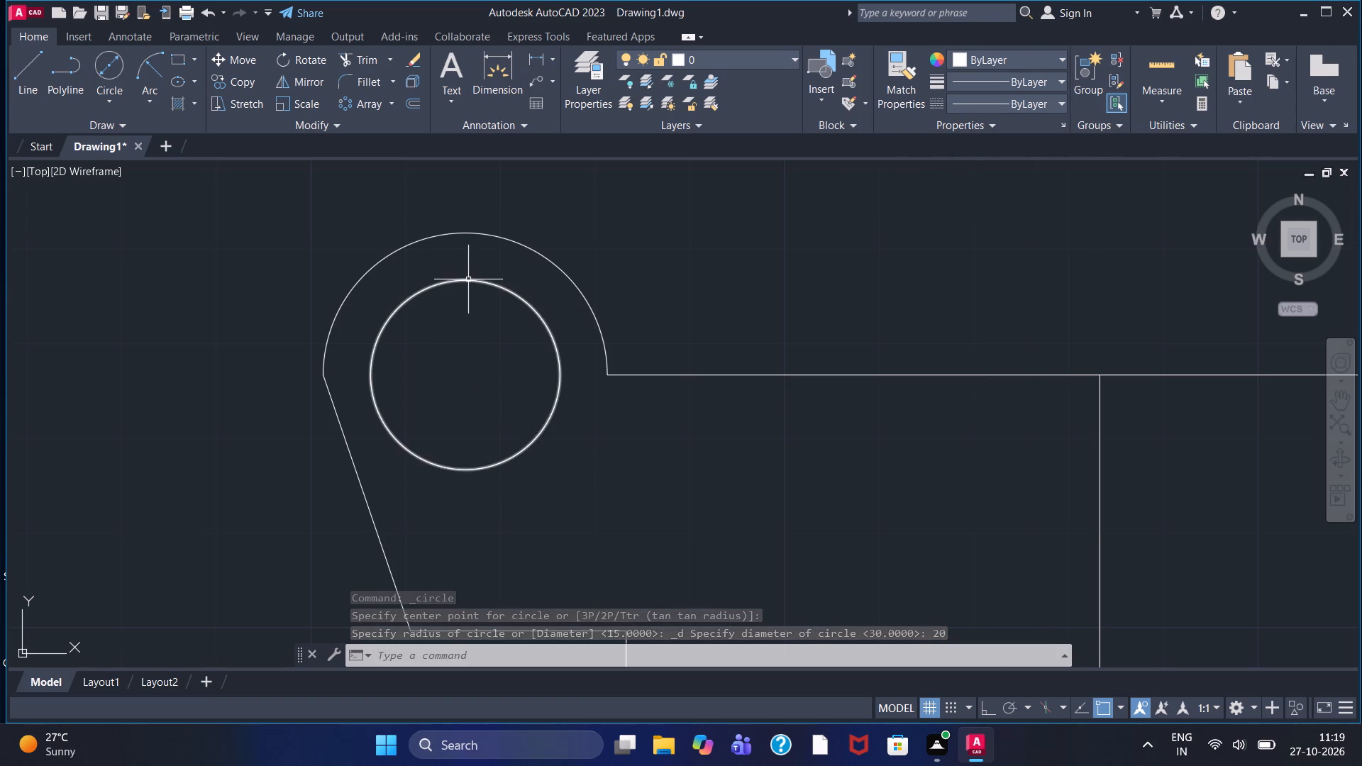
click(468, 279)
click(998, 105)
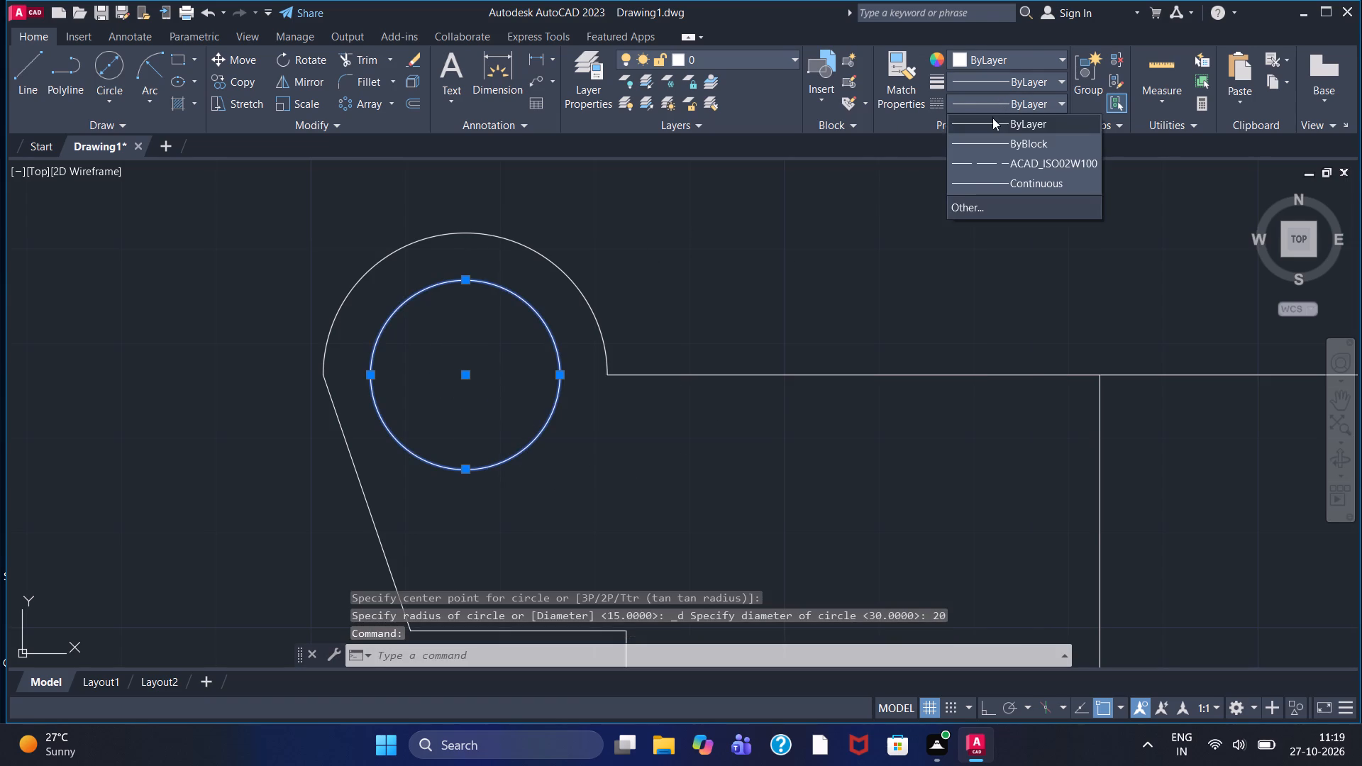
click(1004, 155)
scroll(957, 226, down, 1)
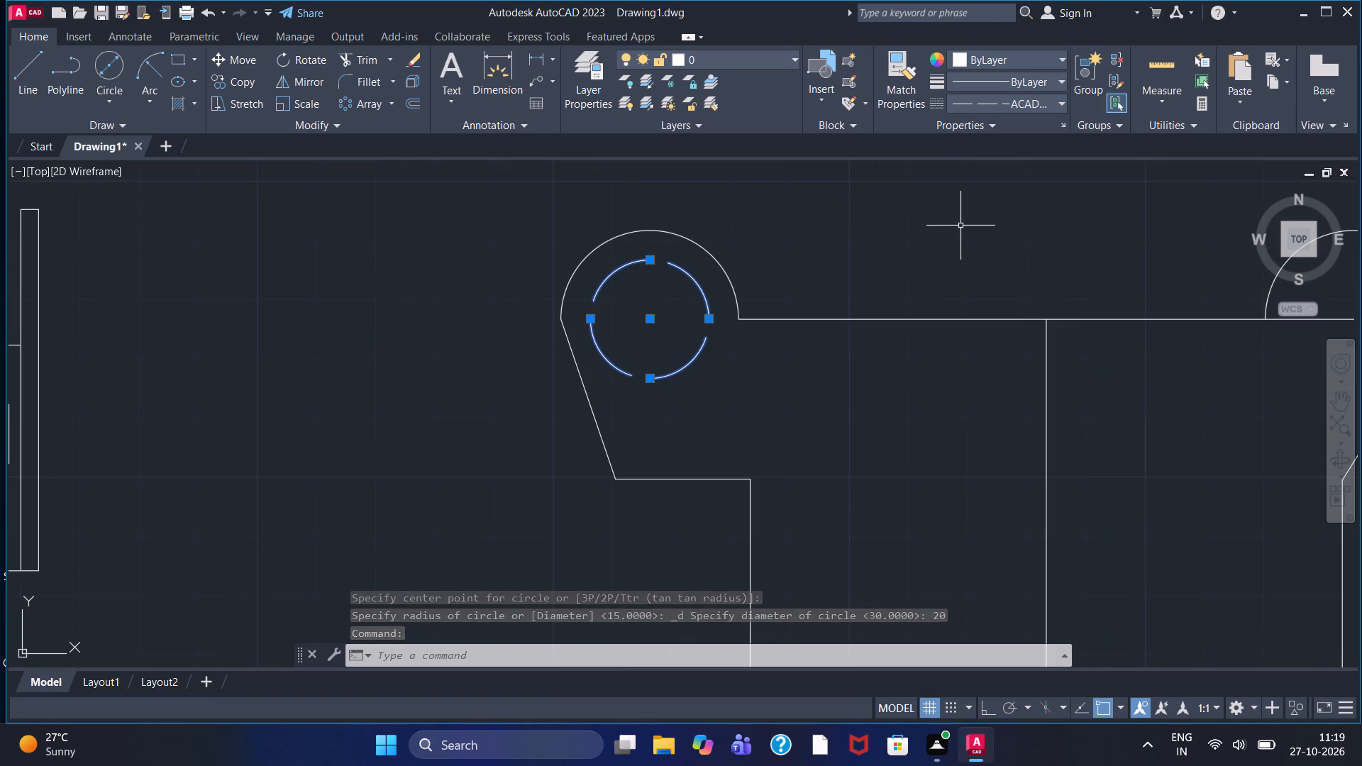
key(Escape)
Erase the horizontal line running between the left and right arcs.
middle_drag(1016, 228, 713, 222)
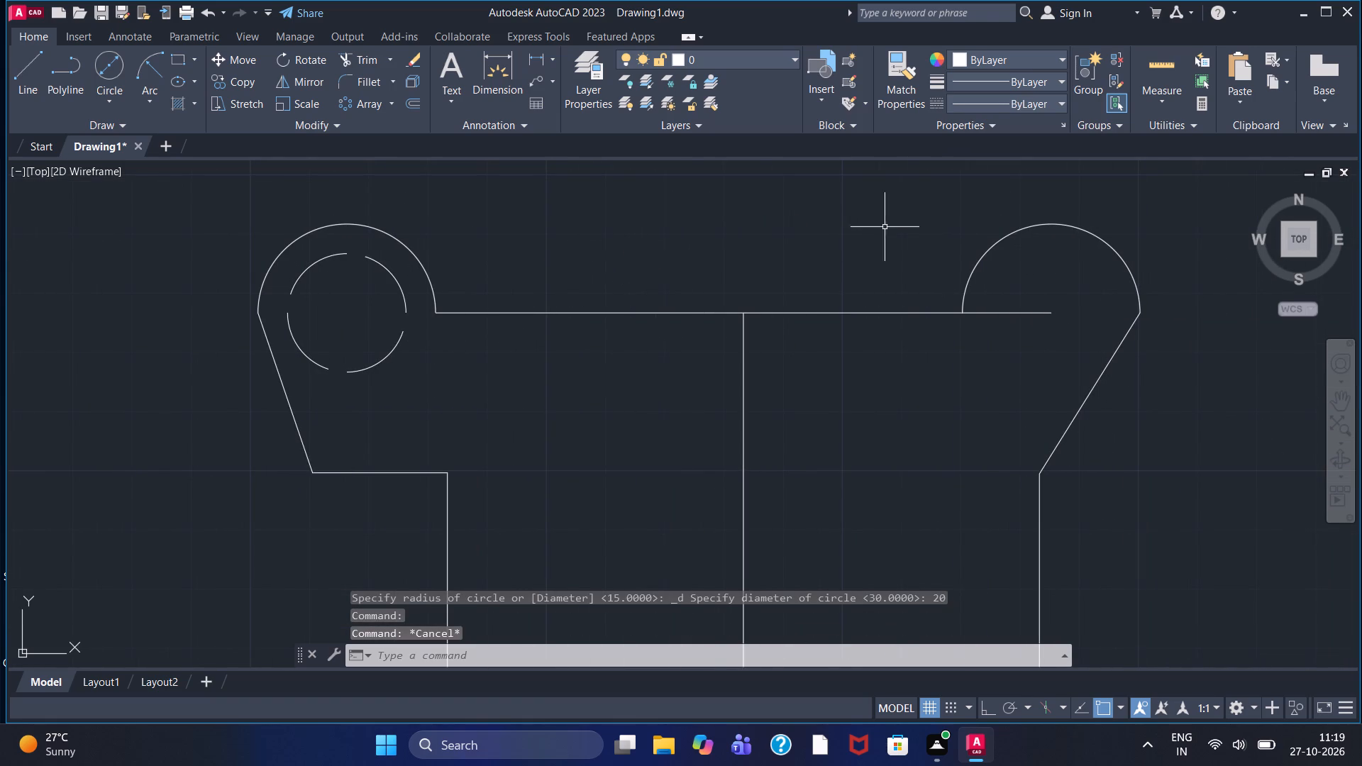
click(1021, 313)
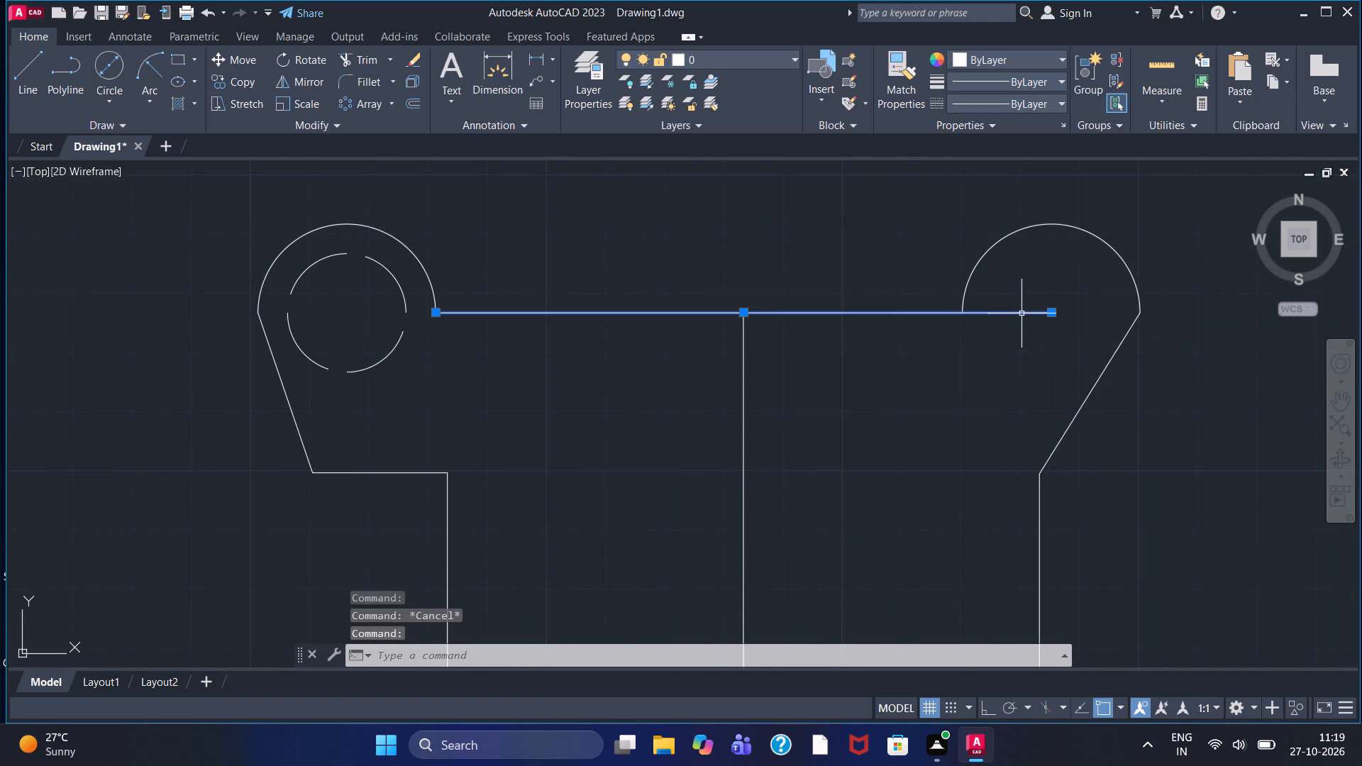
key(Delete)
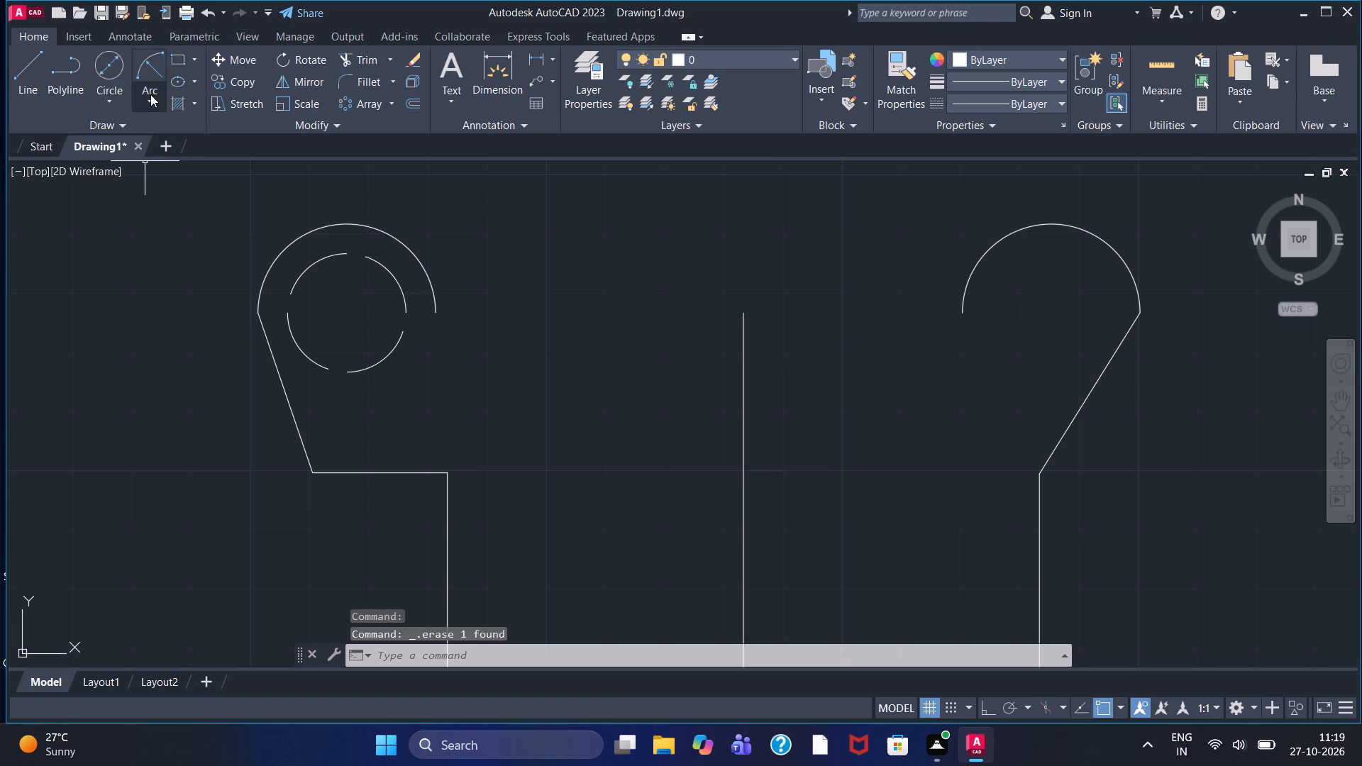
Draw a 20-diameter circle at the right arc's centre and give it the ACAD_ISO02W100 linetype.
click(104, 64)
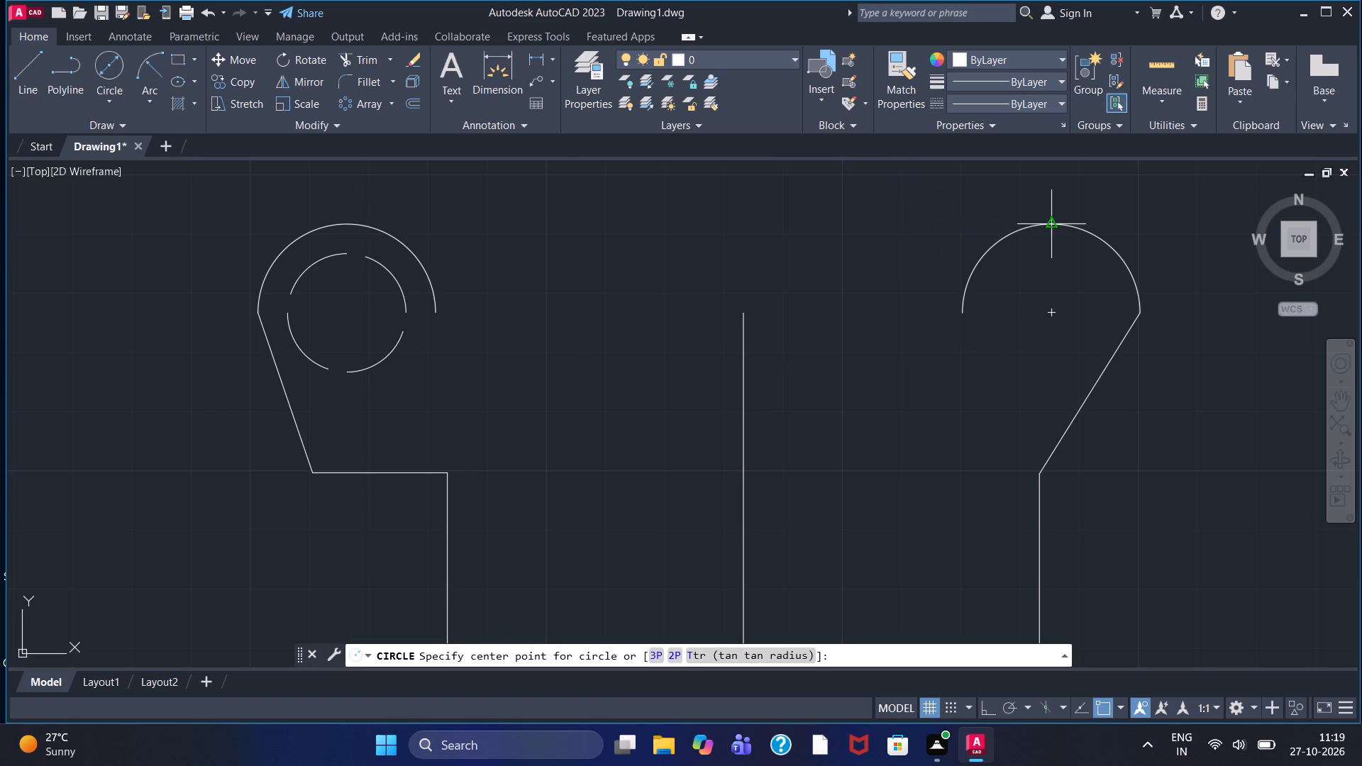
drag(1051, 316, 1053, 324)
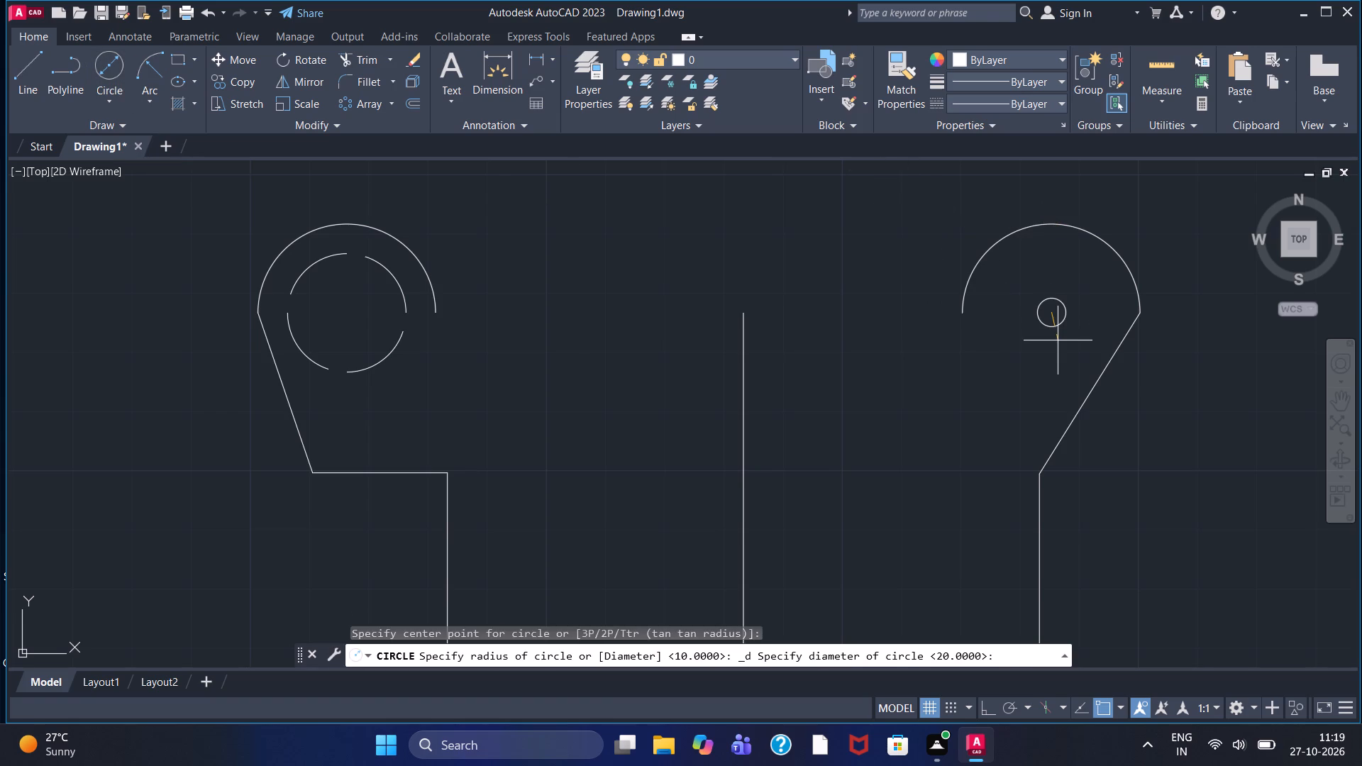
text(20)
key(Return)
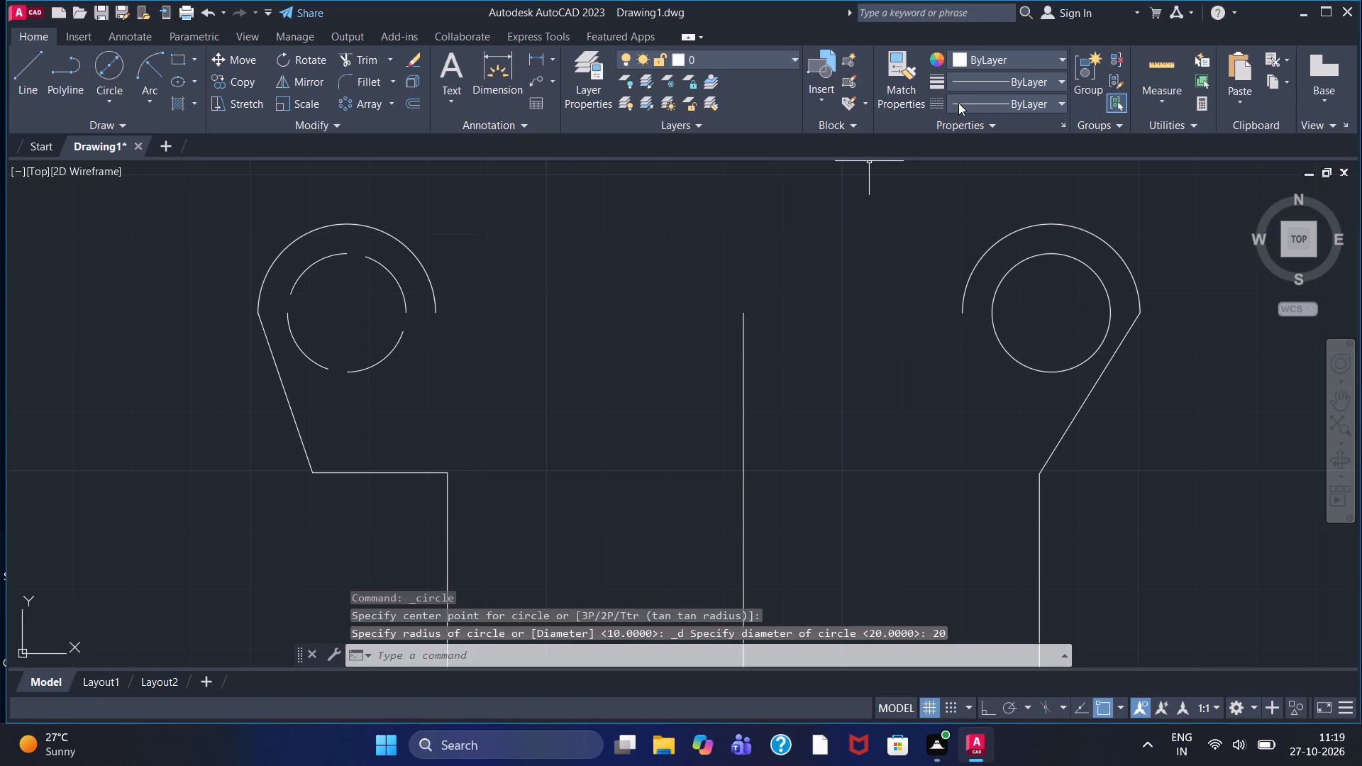
click(1056, 255)
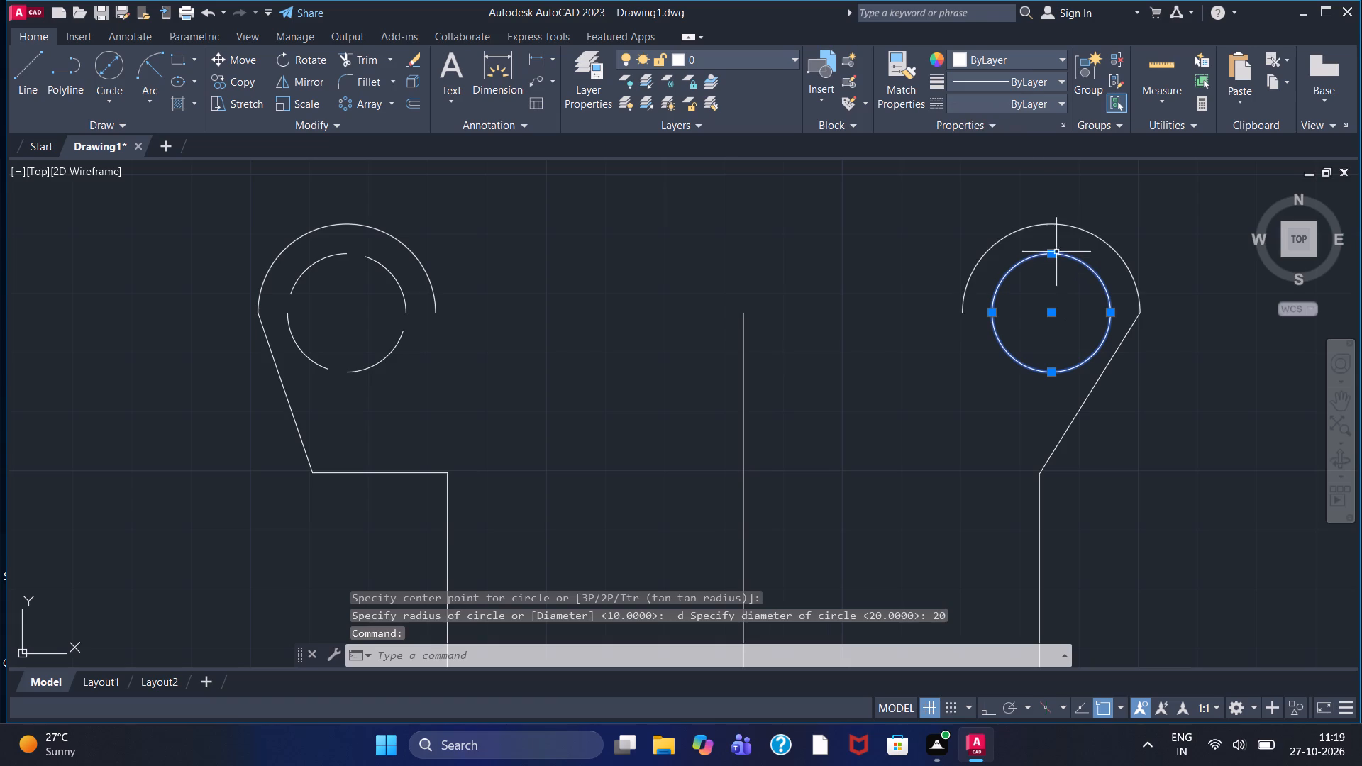
click(1012, 102)
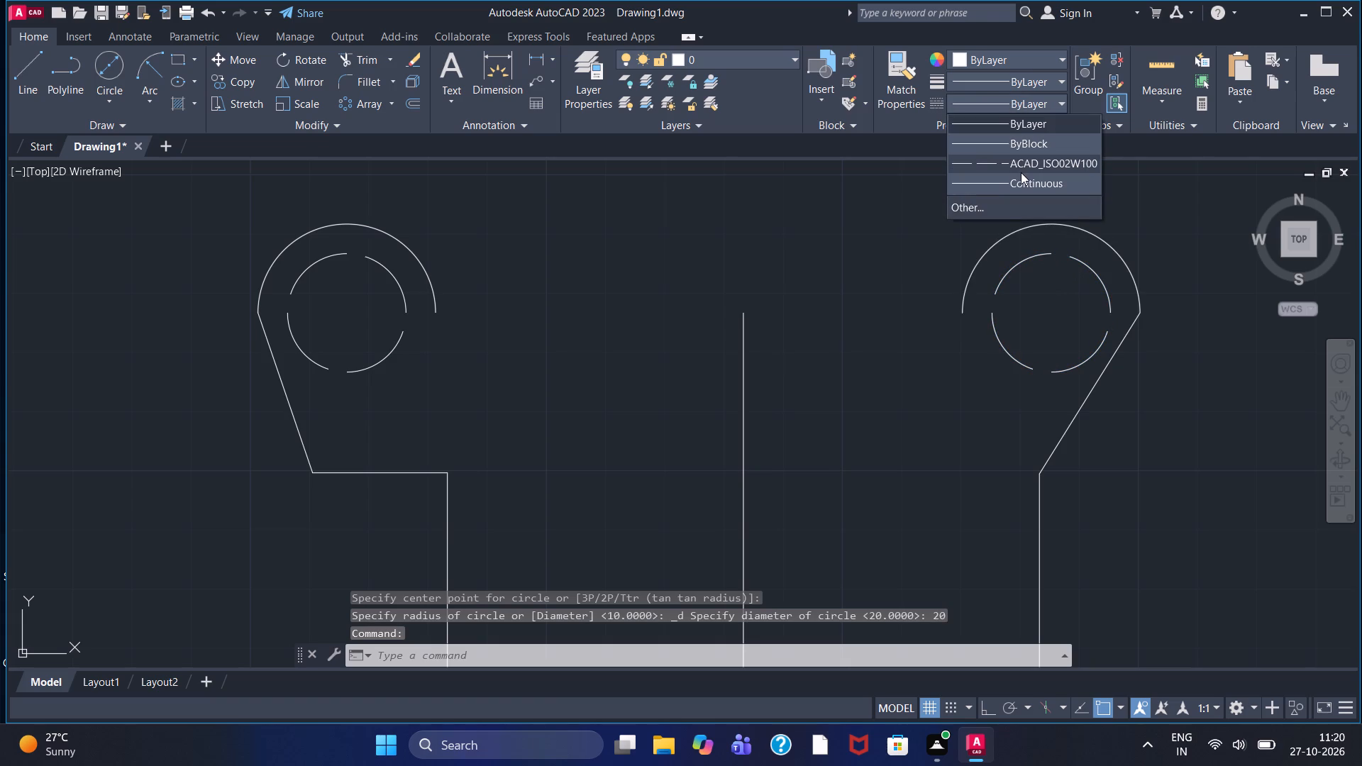
click(1019, 170)
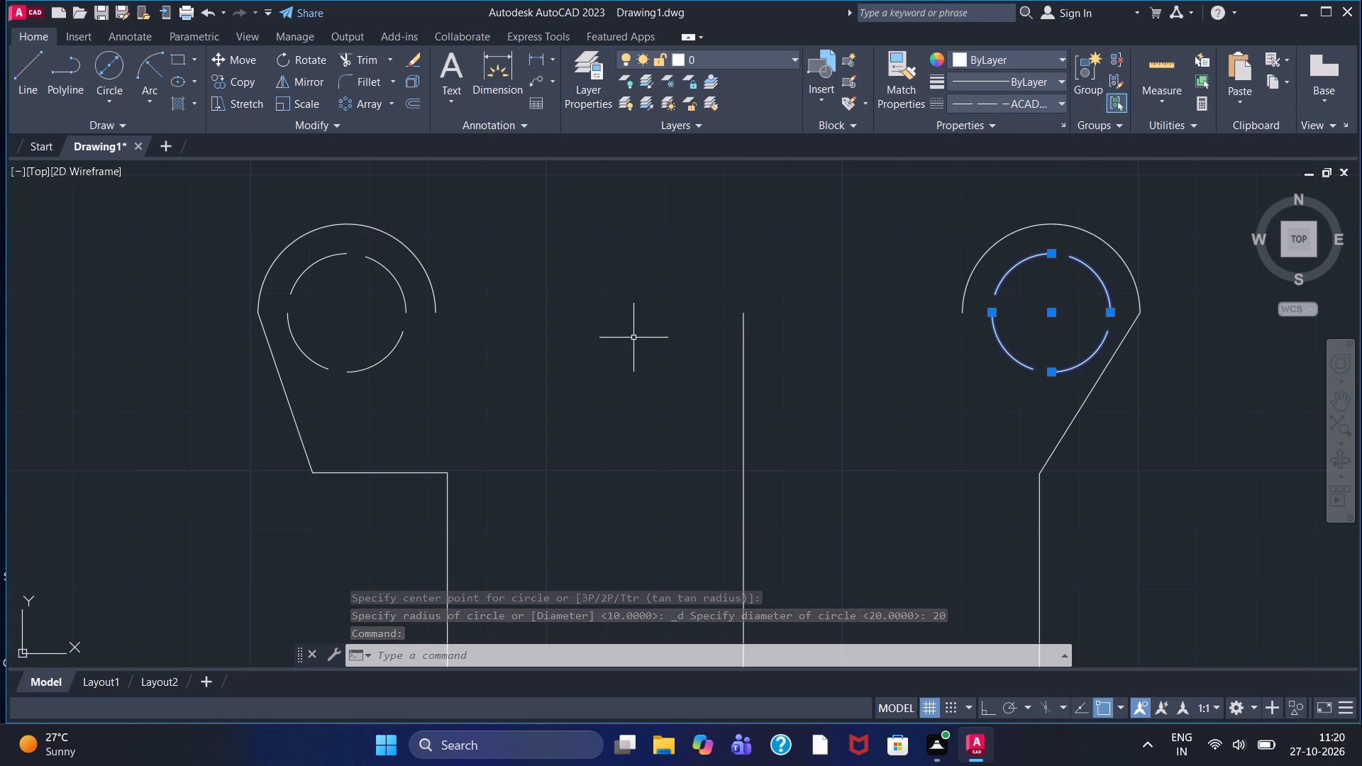
key(Escape)
Draw a 5-diameter hole circle centred on the top quadrant of the right dashed circle.
click(102, 74)
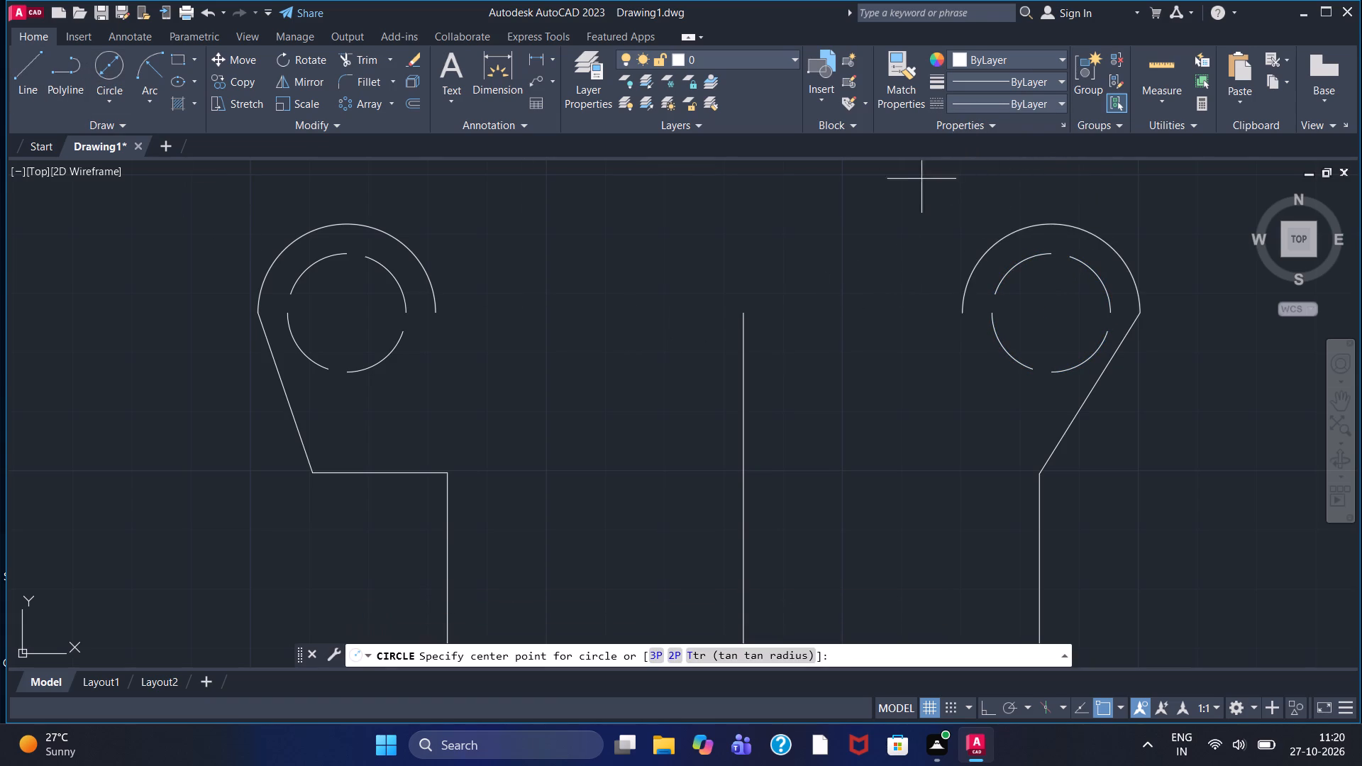
click(1052, 254)
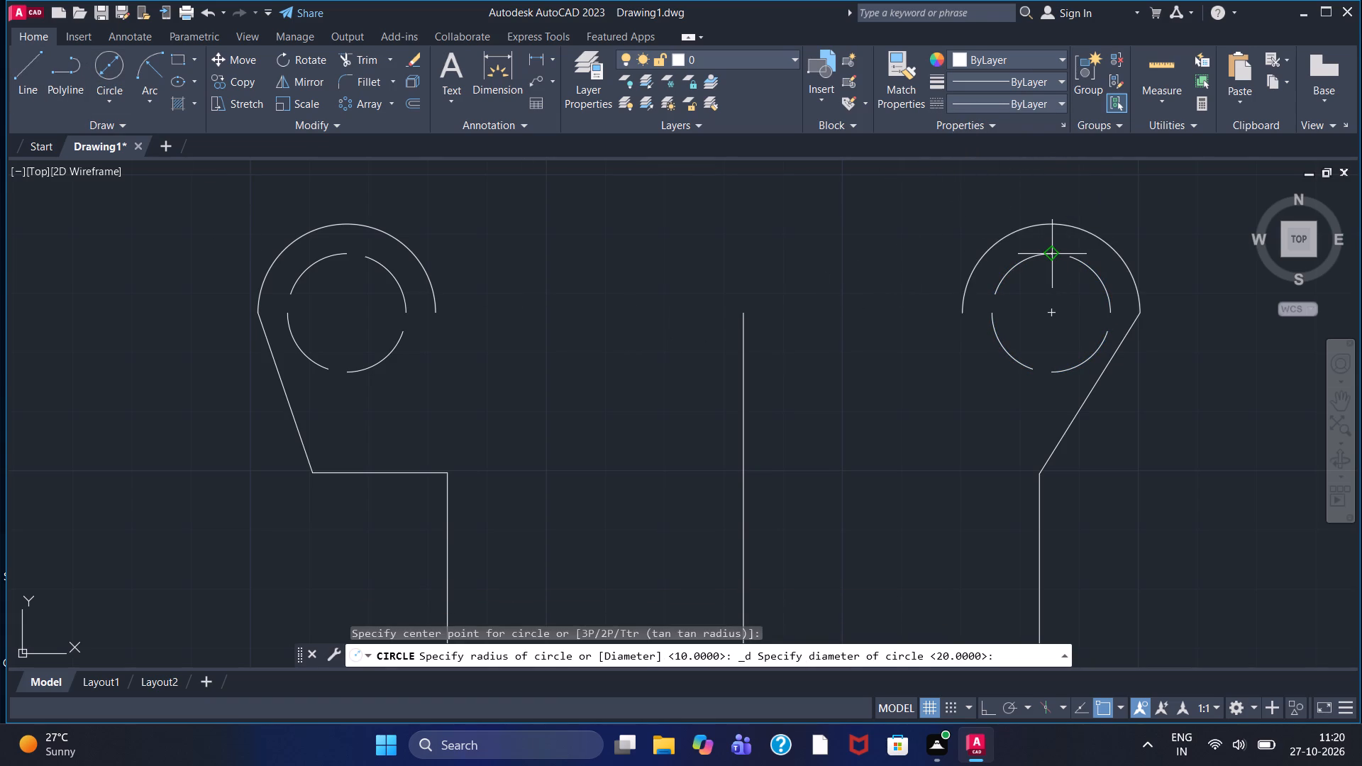
key(5)
key(Return)
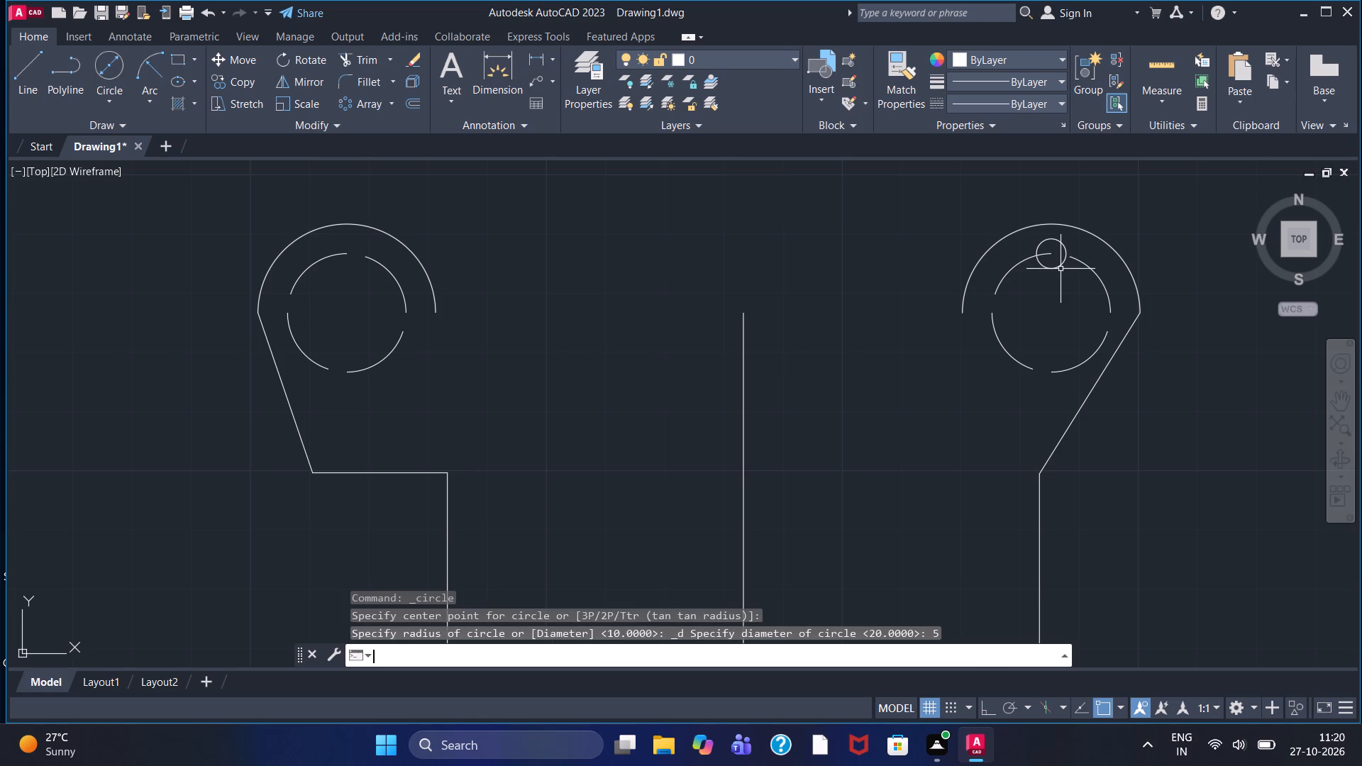
Polar-array the small circle around the right dashed circle's centre with 8 items.
click(366, 101)
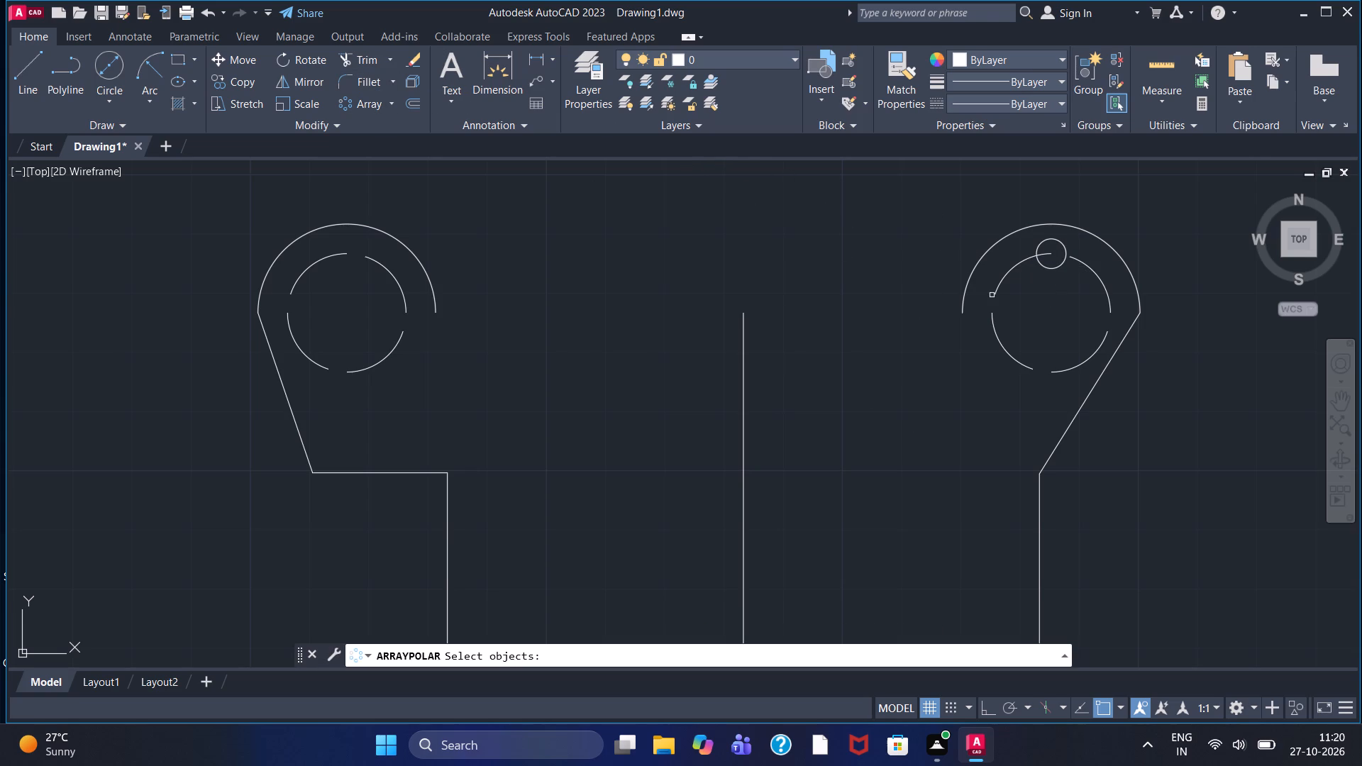
click(1051, 239)
key(Return)
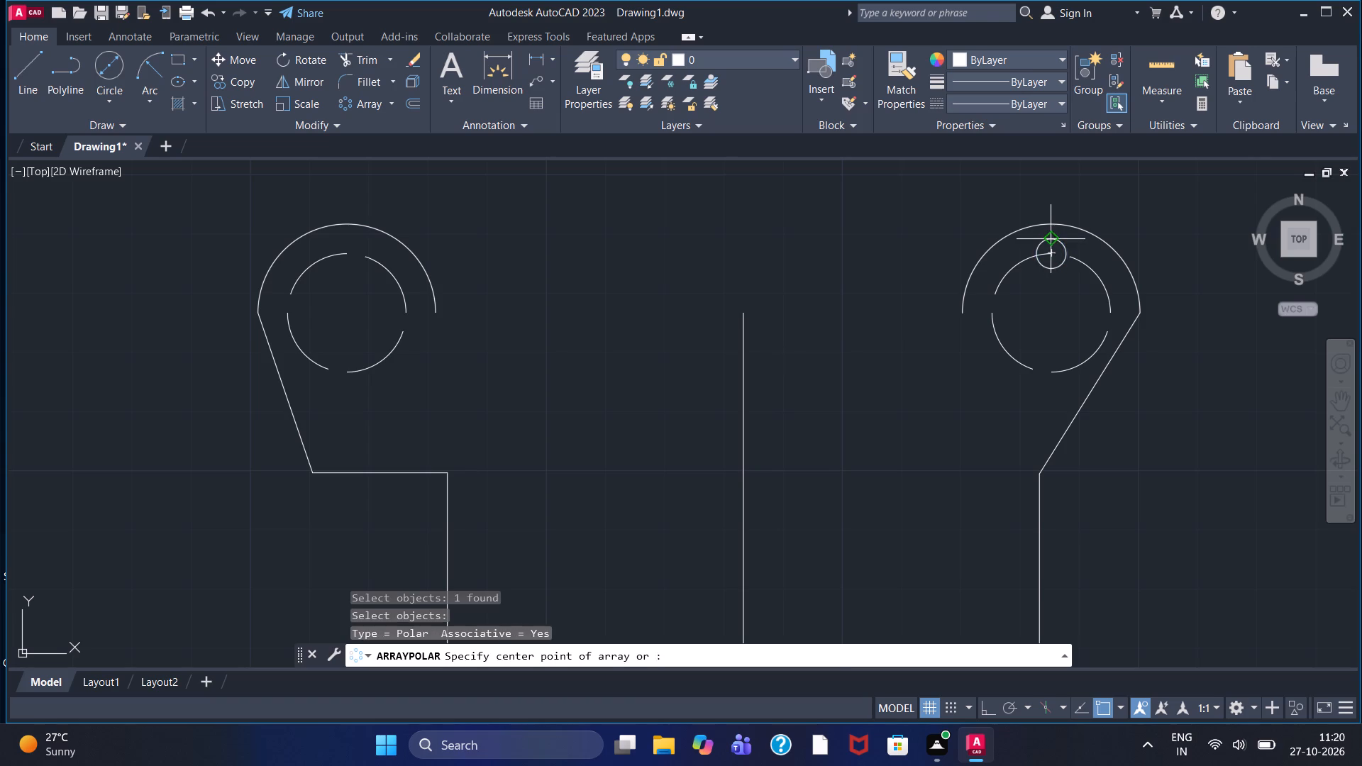
click(1052, 311)
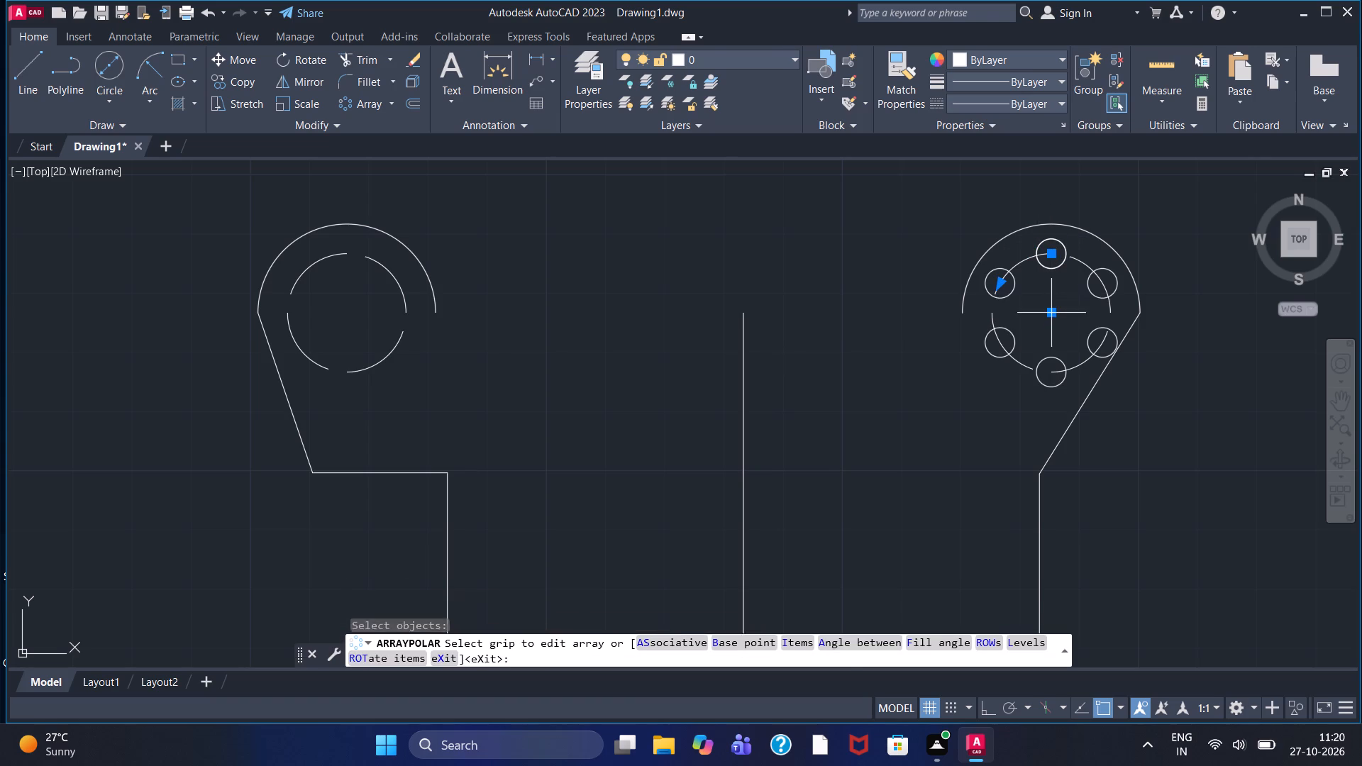
drag(197, 63, 160, 70)
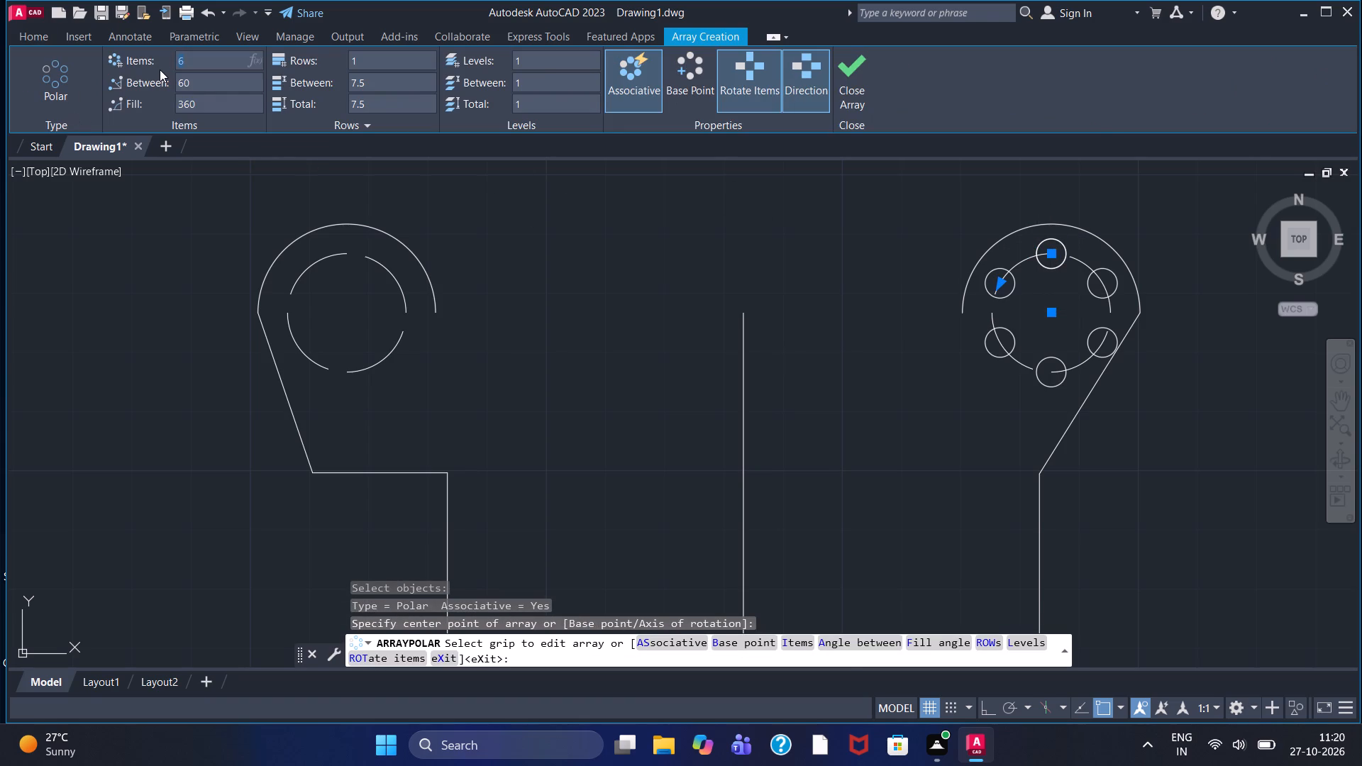
key(8)
key(Return)
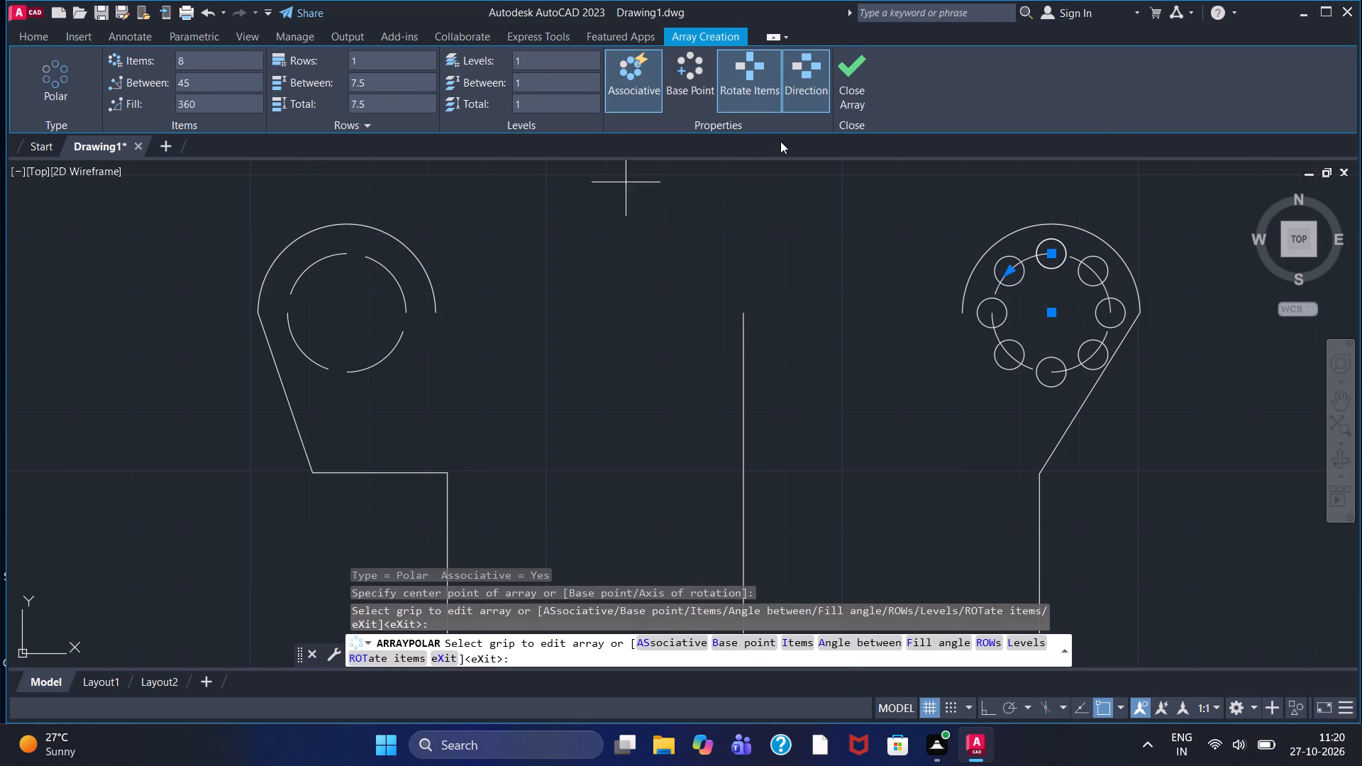
click(851, 80)
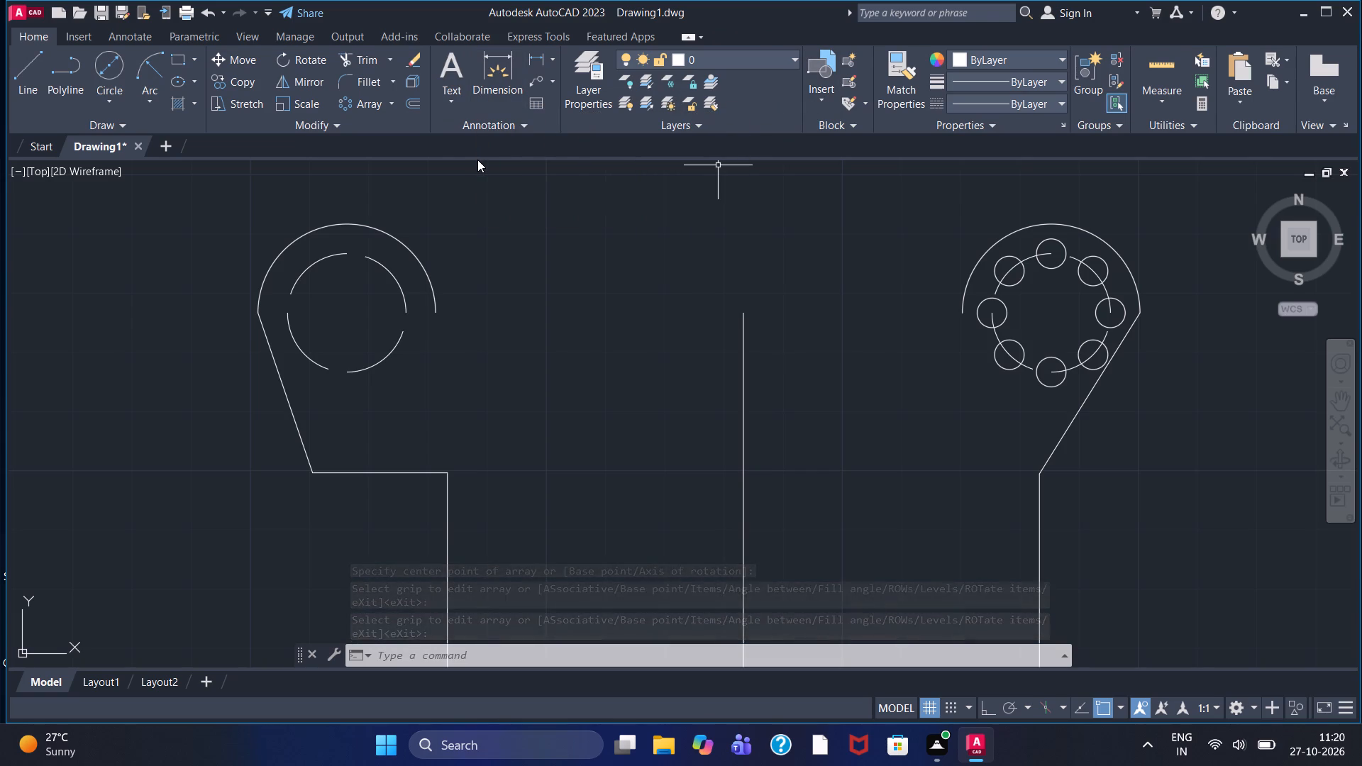
Draw a 5-diameter hole circle centred on the top quadrant of the left dashed circle.
click(113, 63)
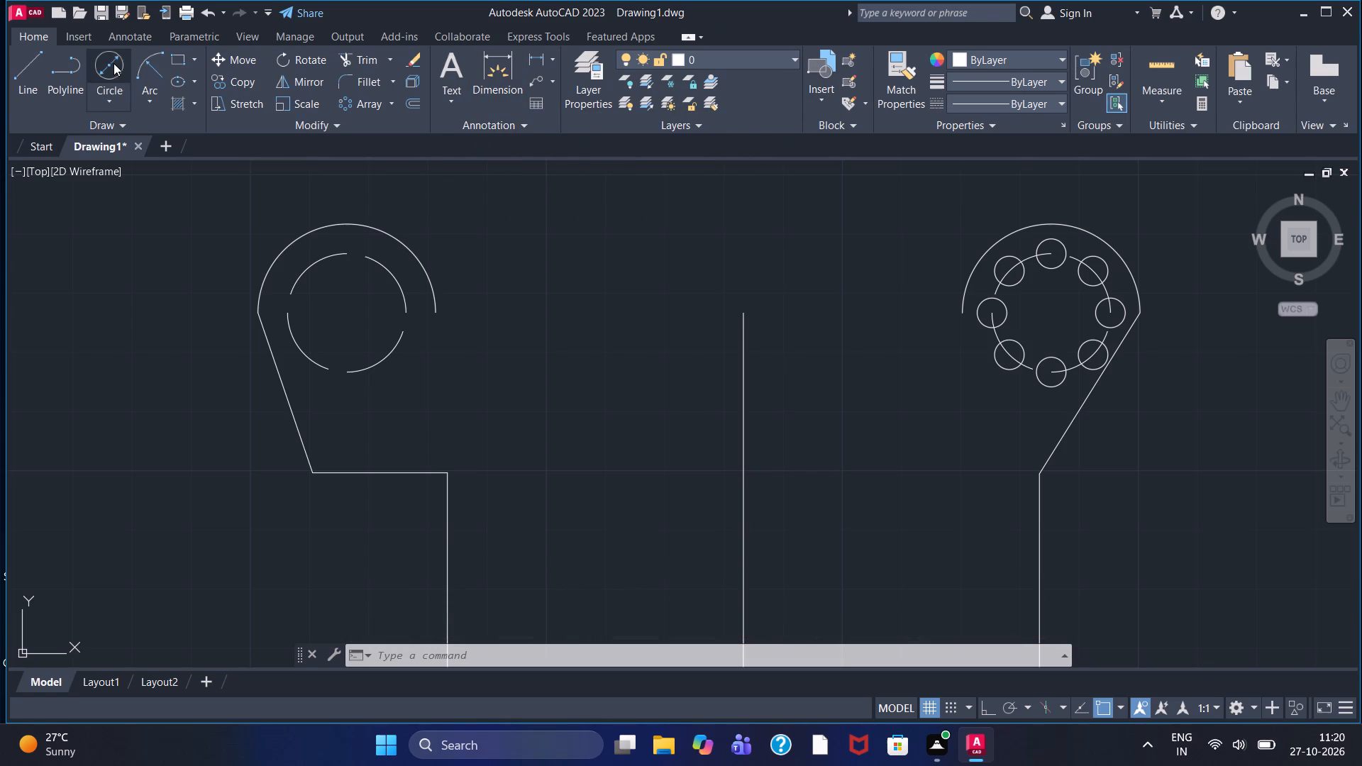
click(345, 255)
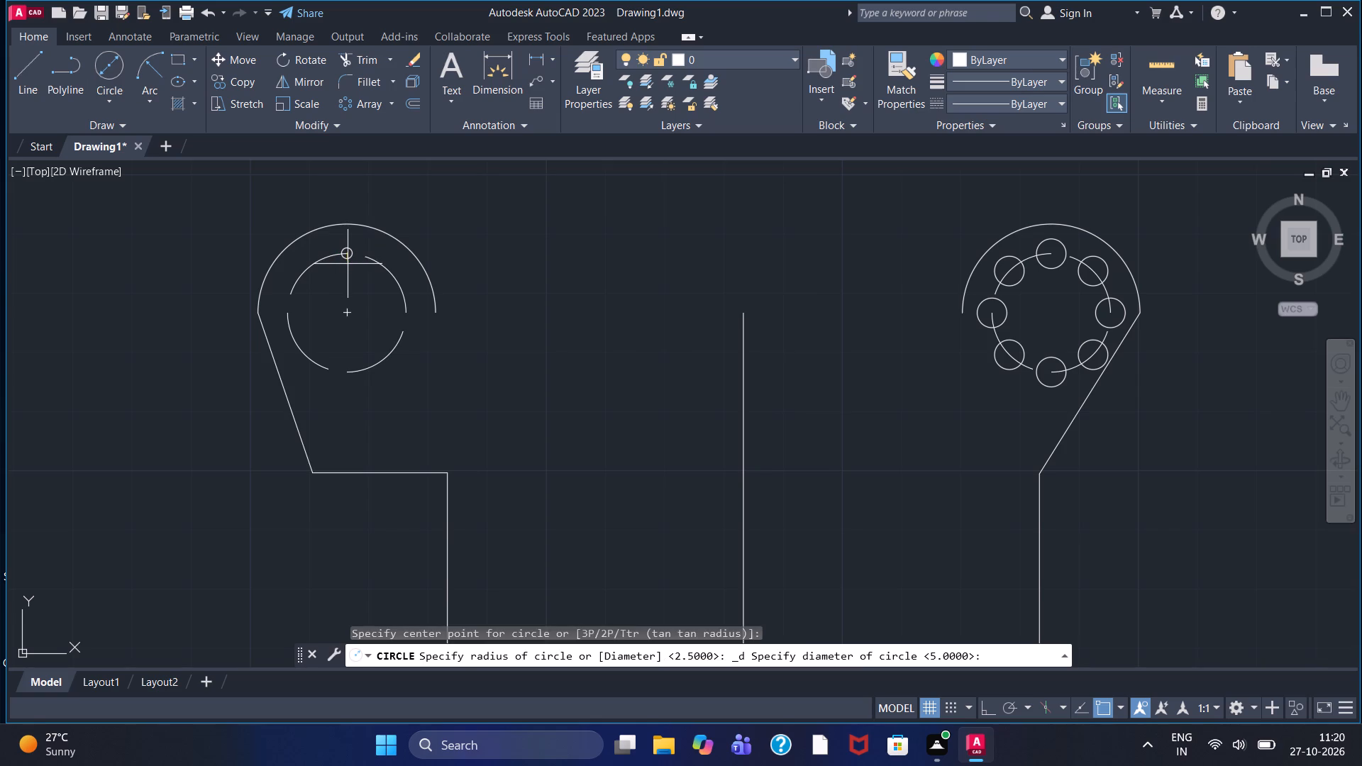
key(5)
key(Return)
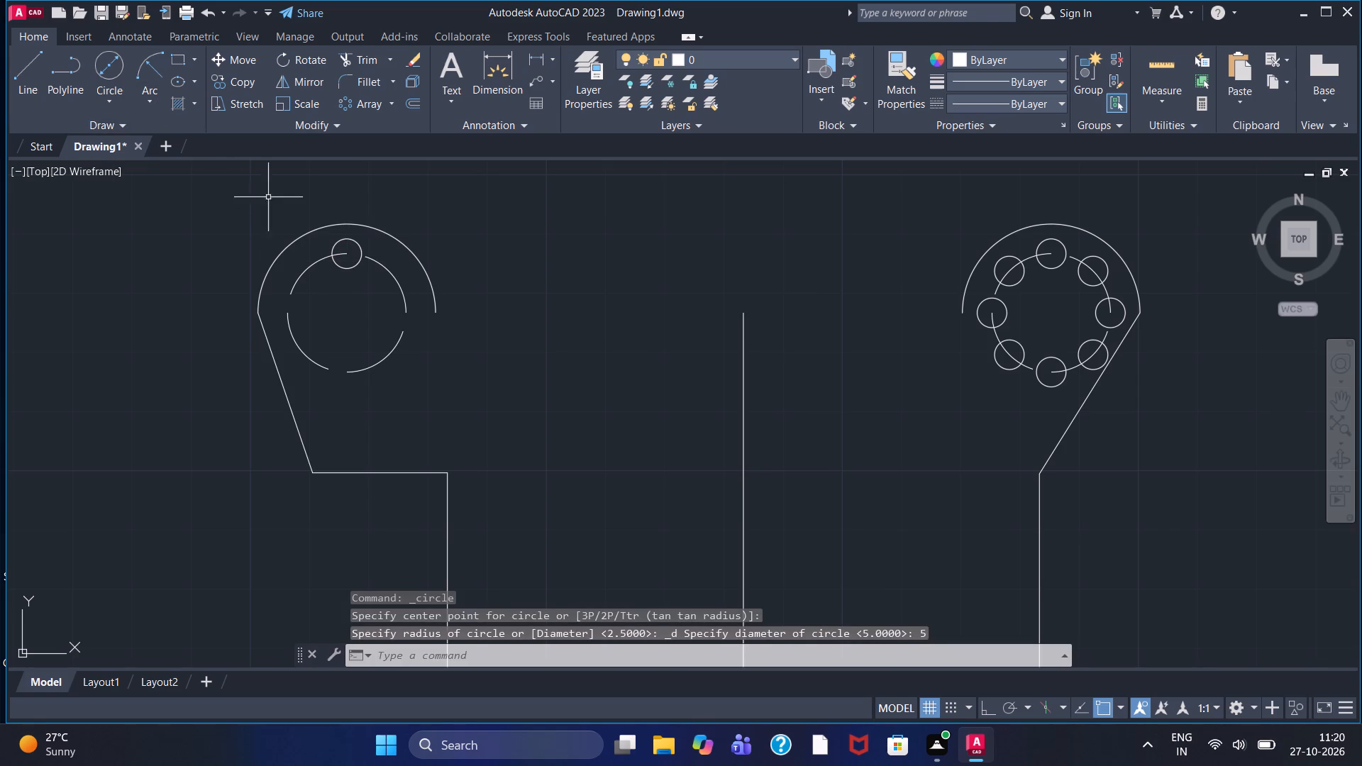
Polar-array the small circle around the left dashed circle's centre with 8 items.
click(354, 105)
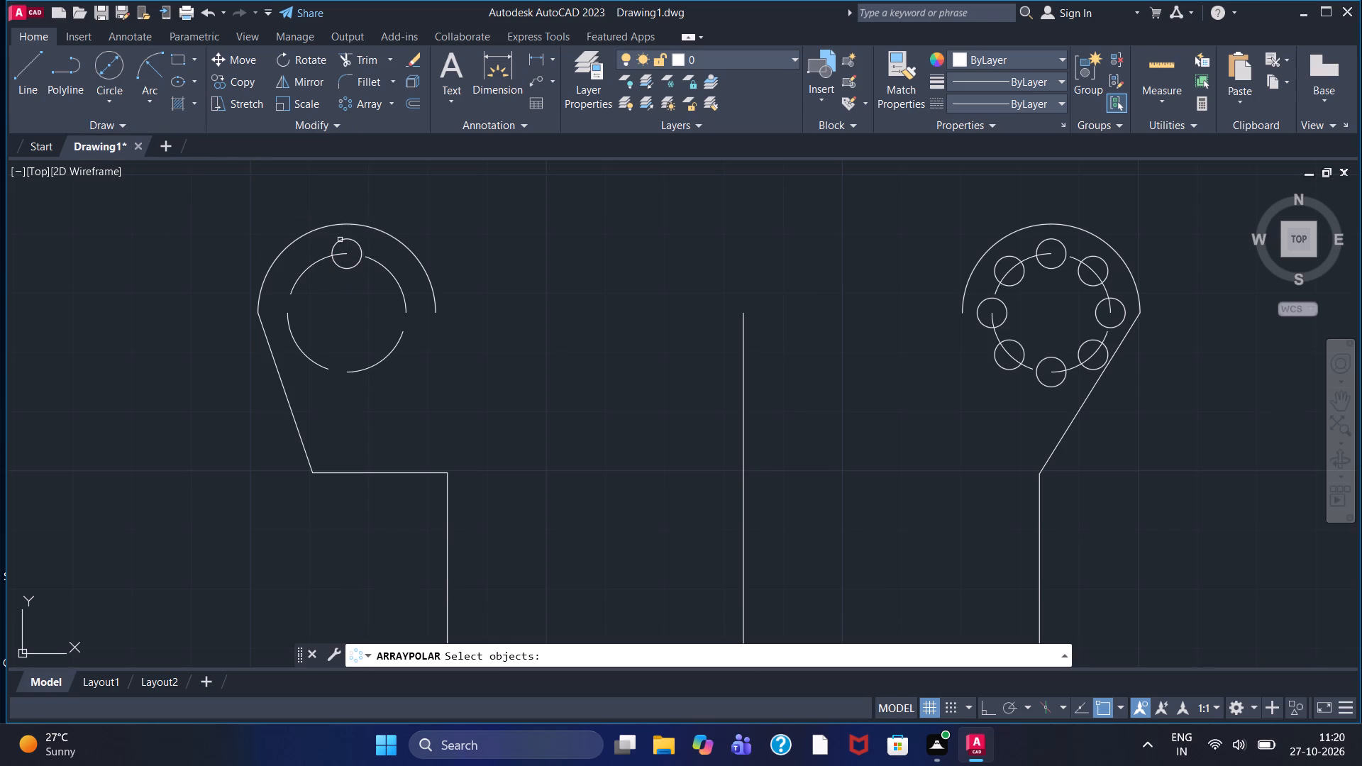
click(340, 238)
key(Return)
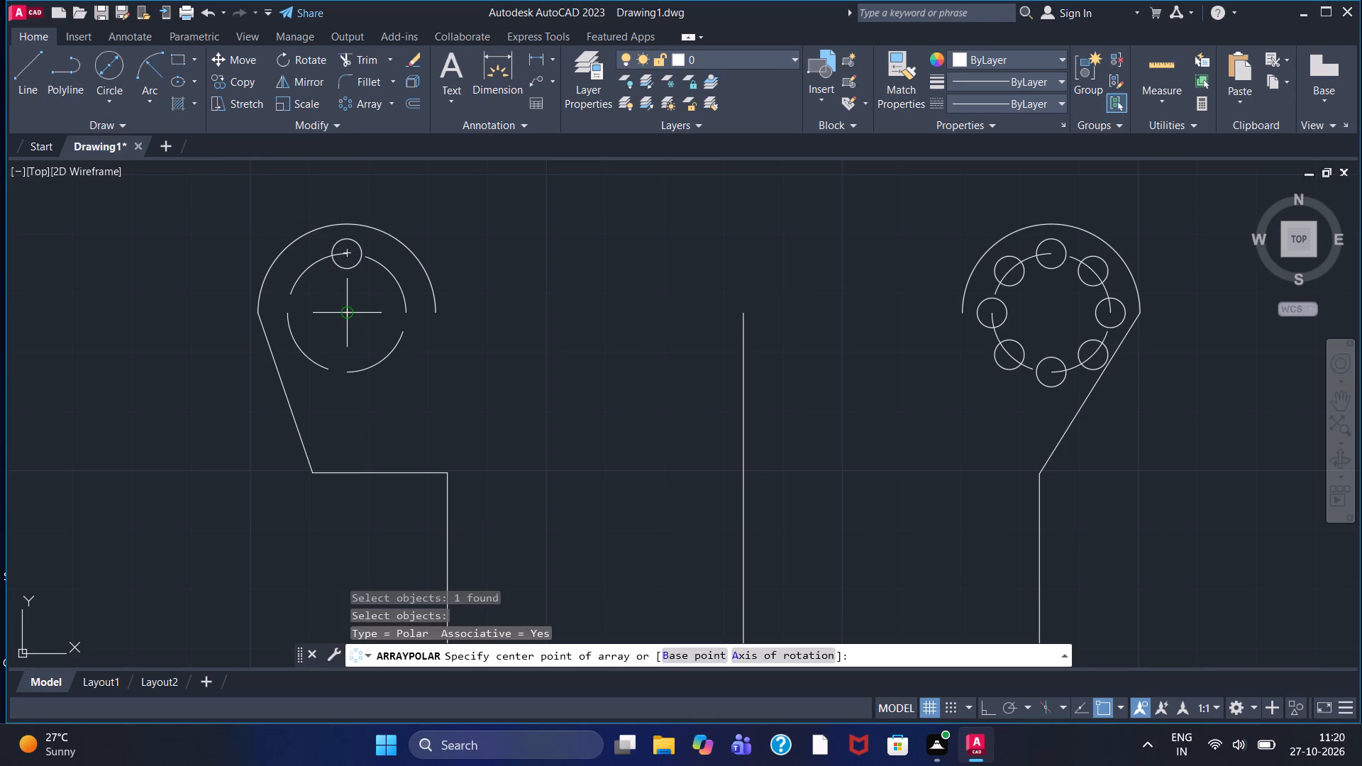
click(349, 312)
drag(210, 65, 150, 65)
key(8)
key(Return)
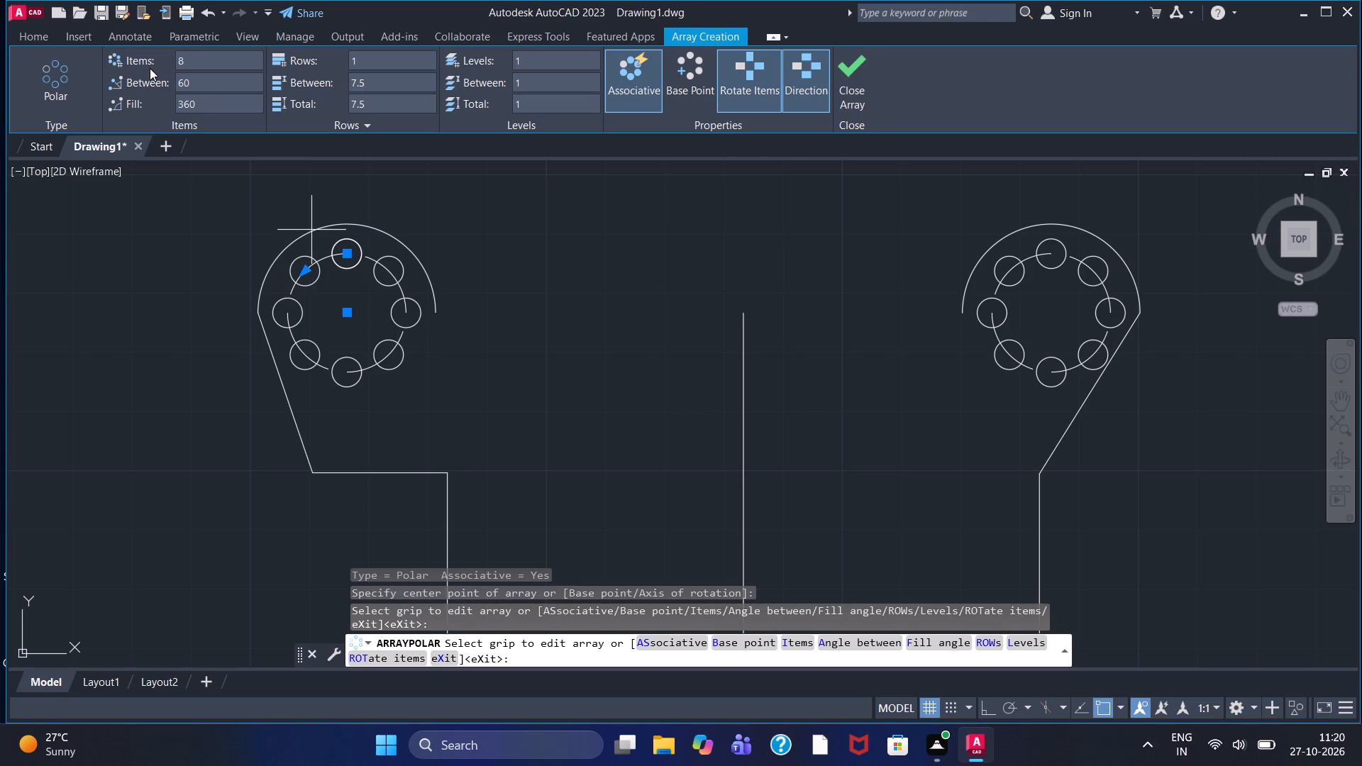
click(846, 67)
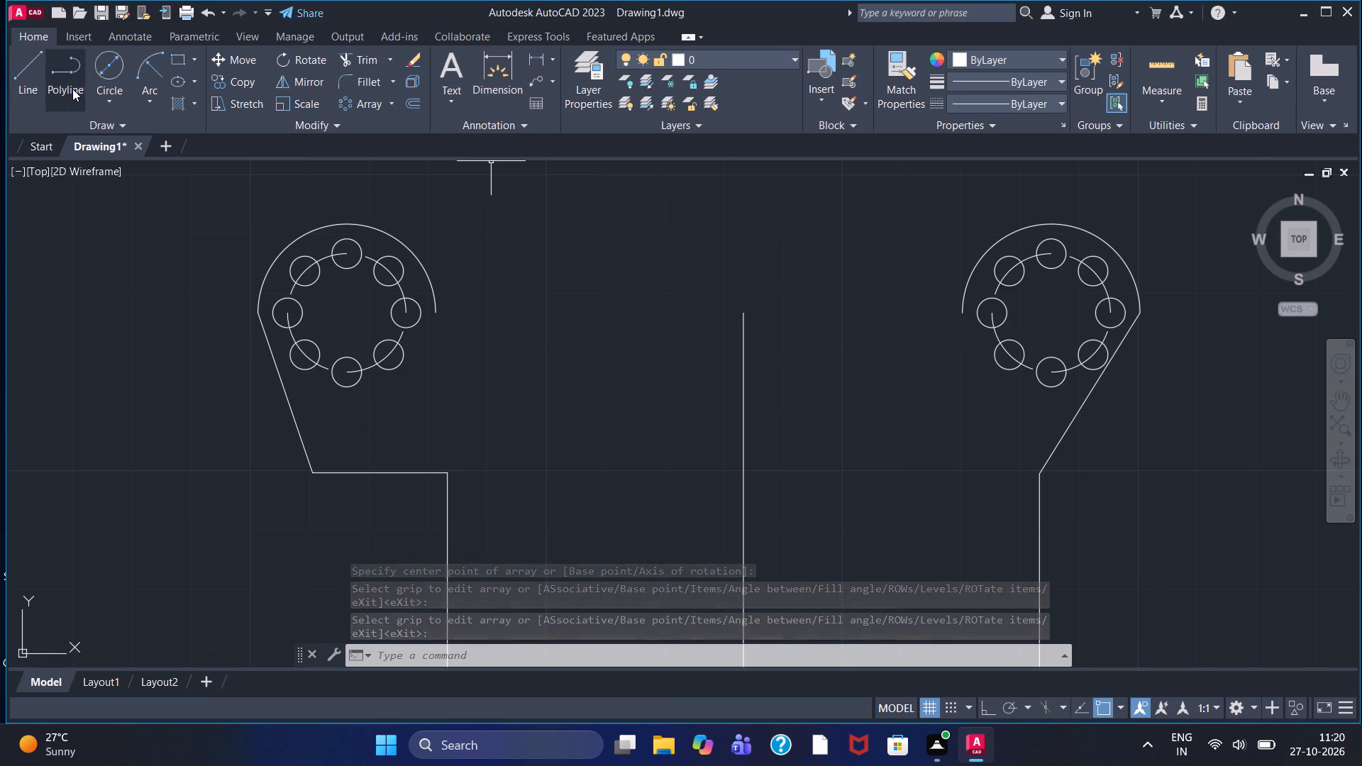
Draw a 10-diameter circle at the centre of the left bolt circle.
click(99, 72)
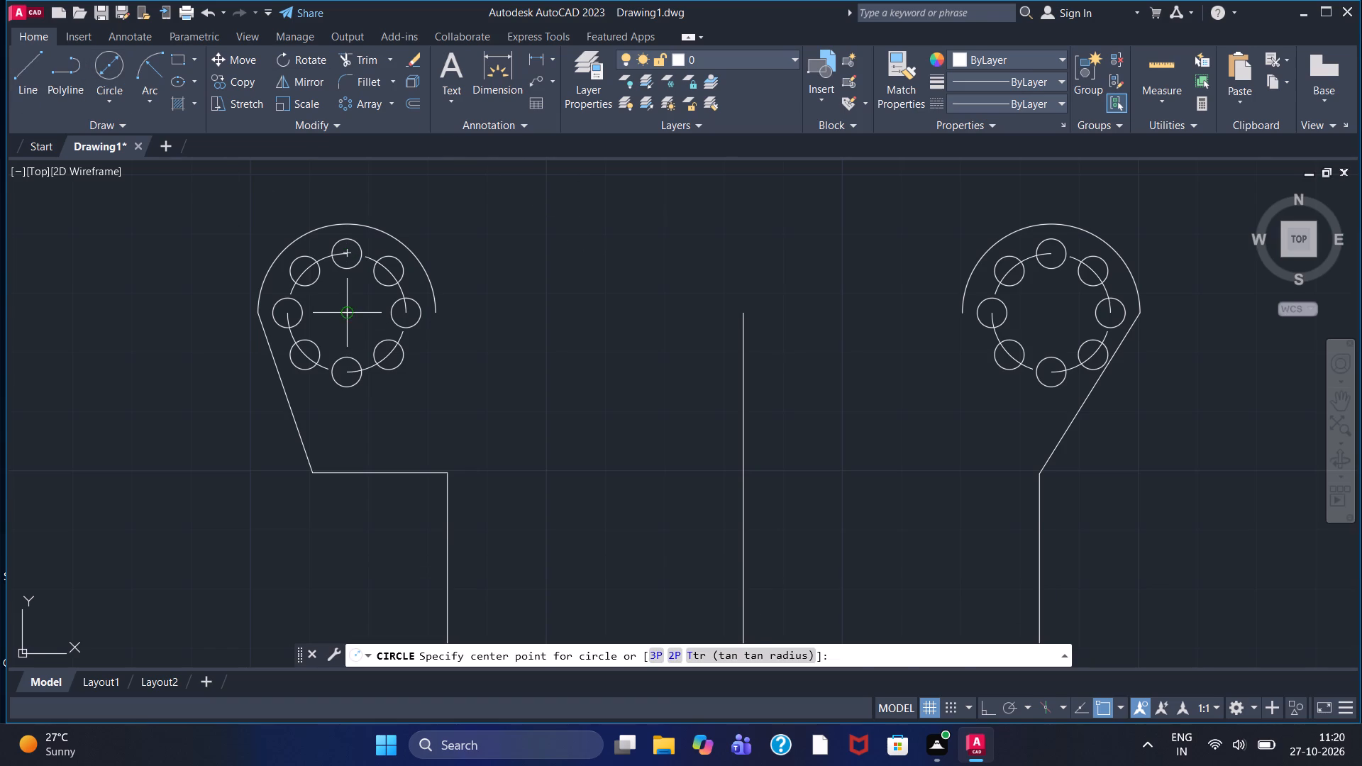
click(345, 313)
text(10)
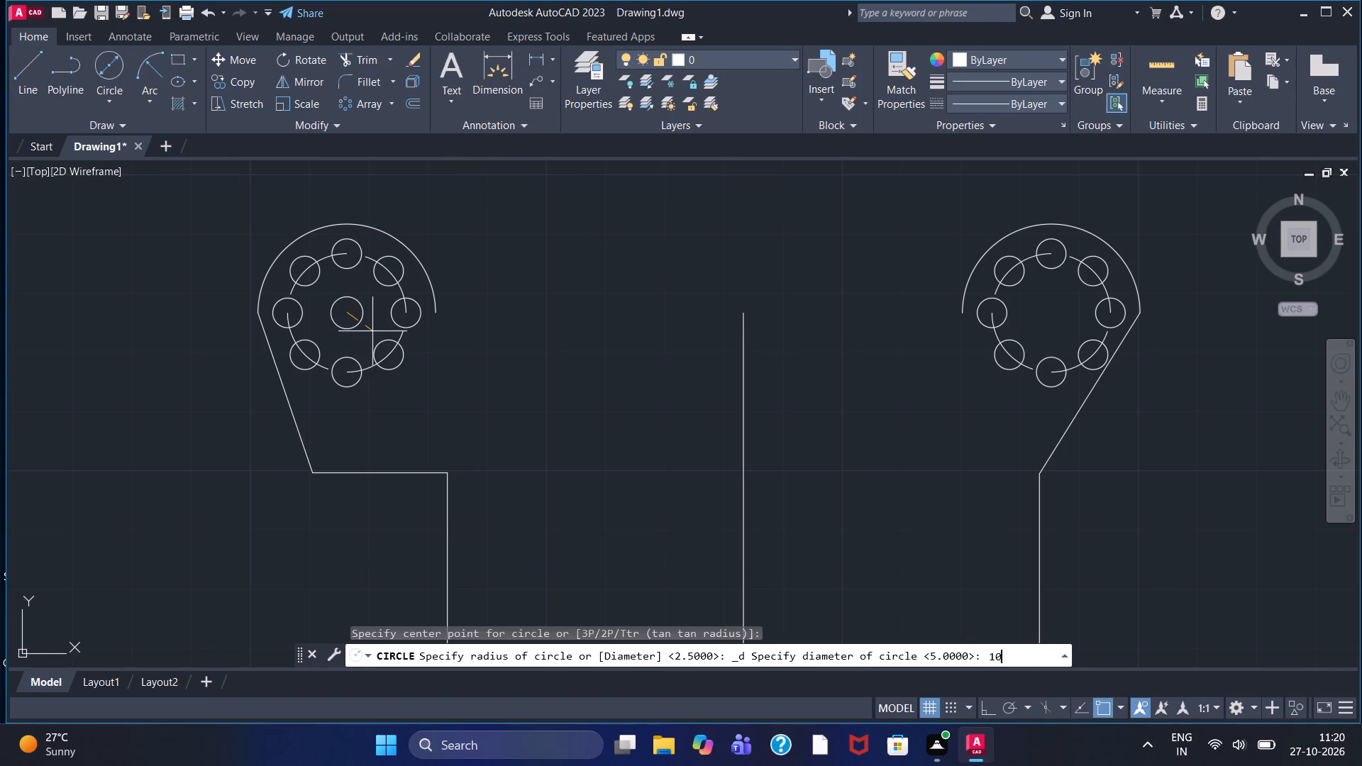
key(Return)
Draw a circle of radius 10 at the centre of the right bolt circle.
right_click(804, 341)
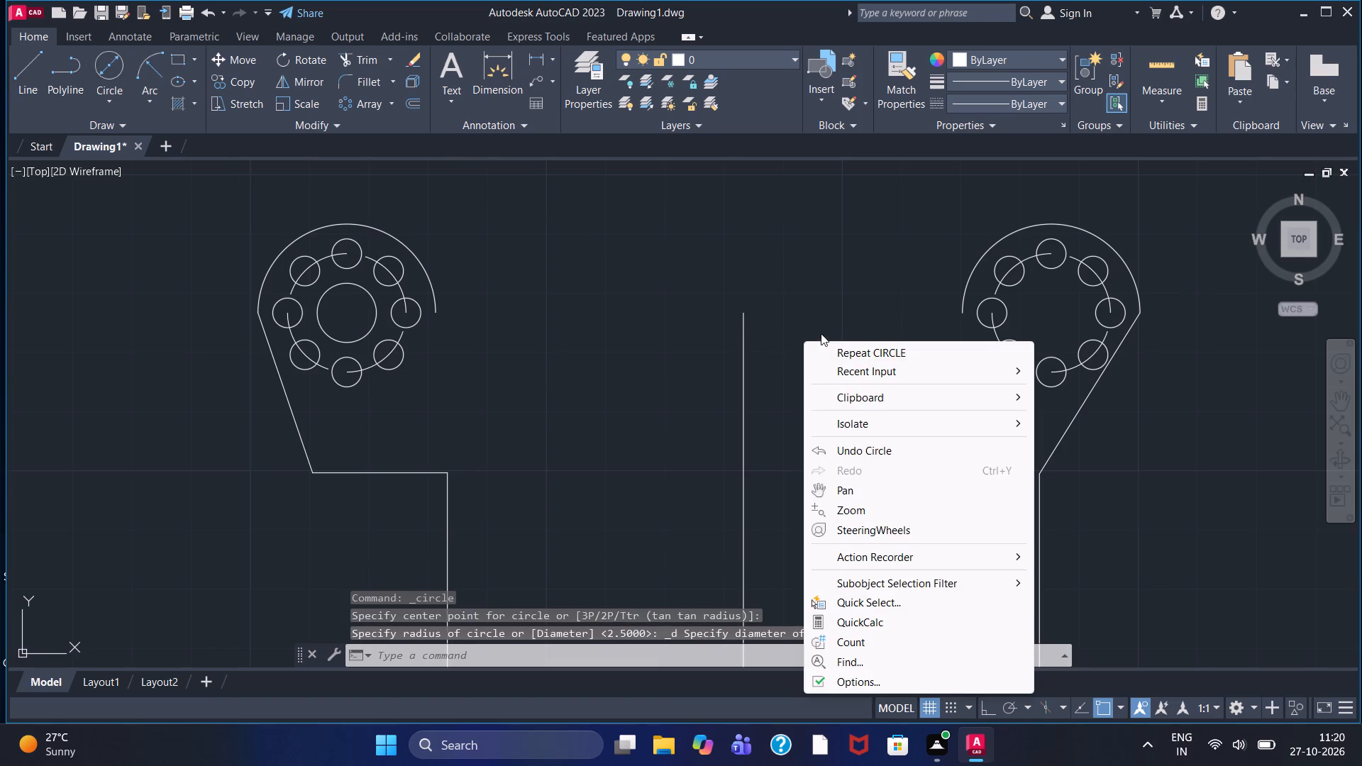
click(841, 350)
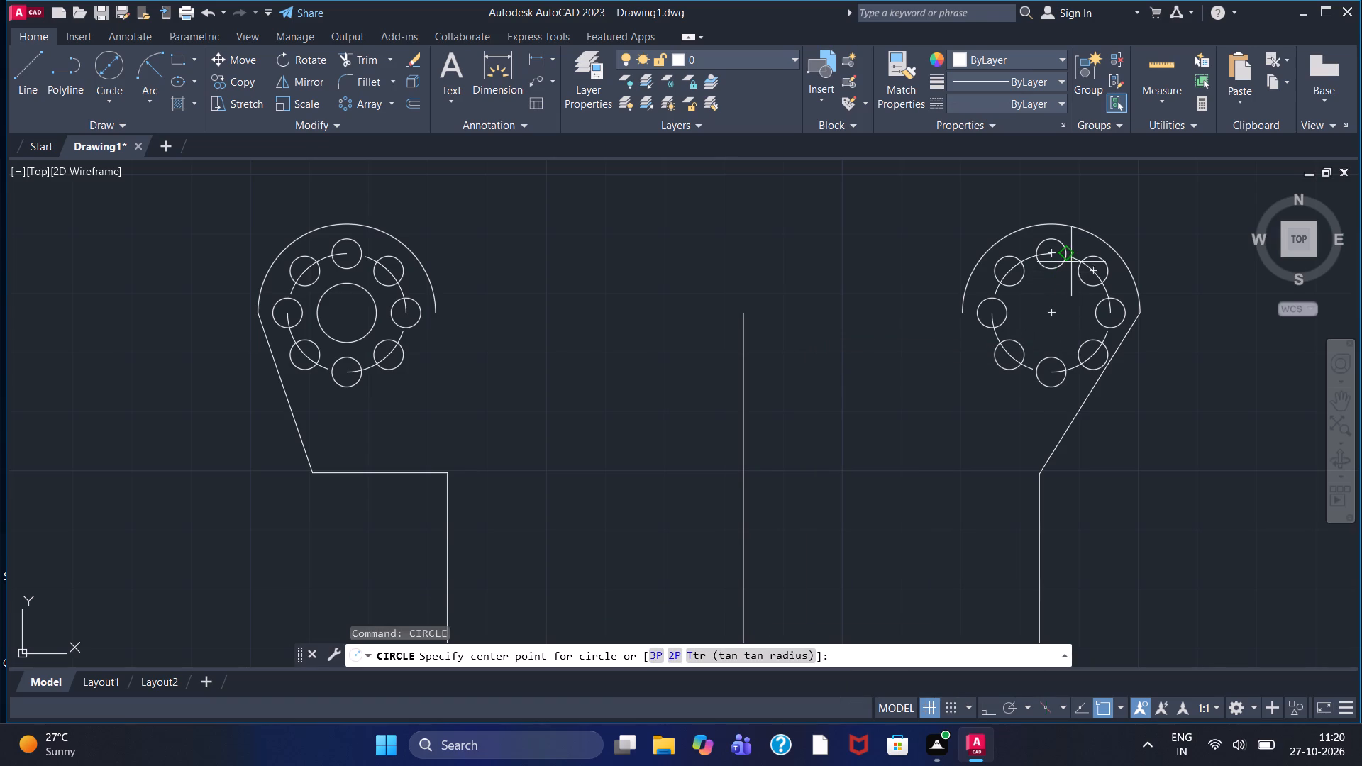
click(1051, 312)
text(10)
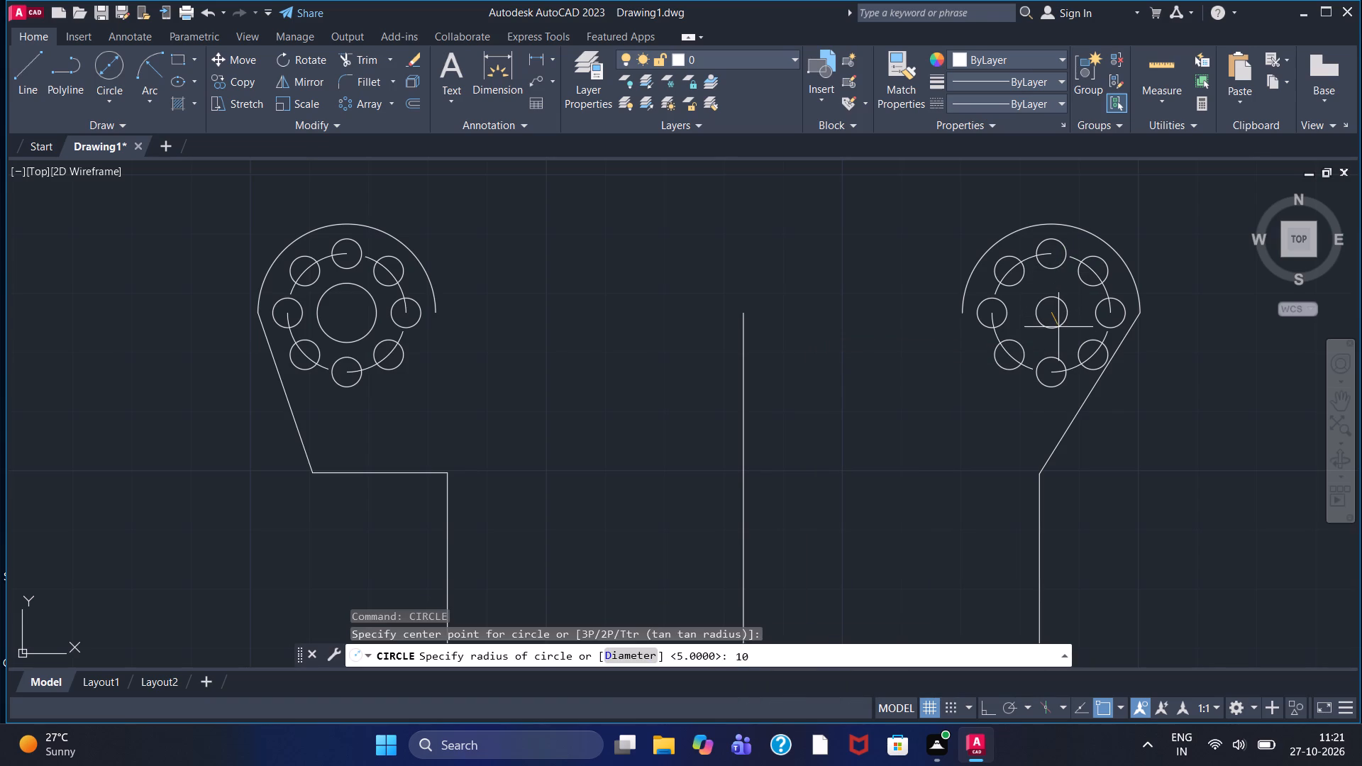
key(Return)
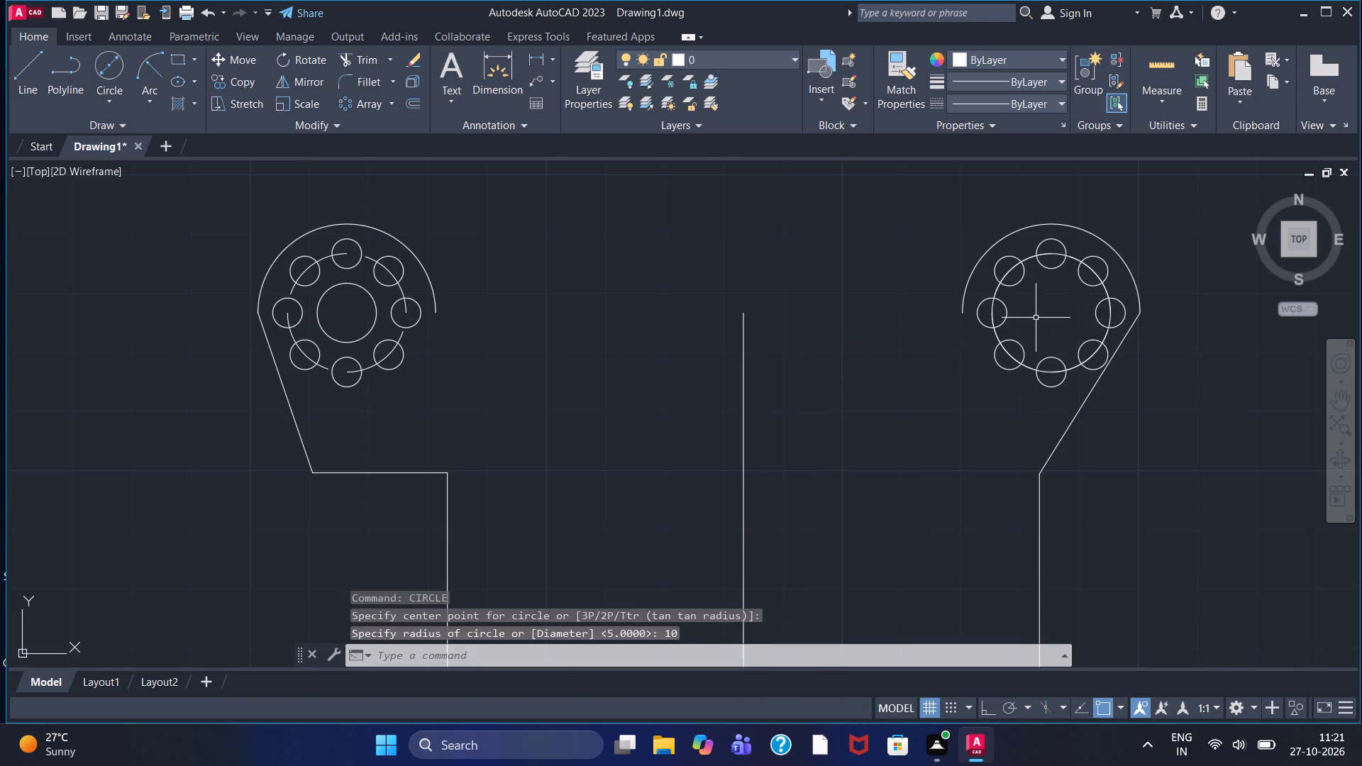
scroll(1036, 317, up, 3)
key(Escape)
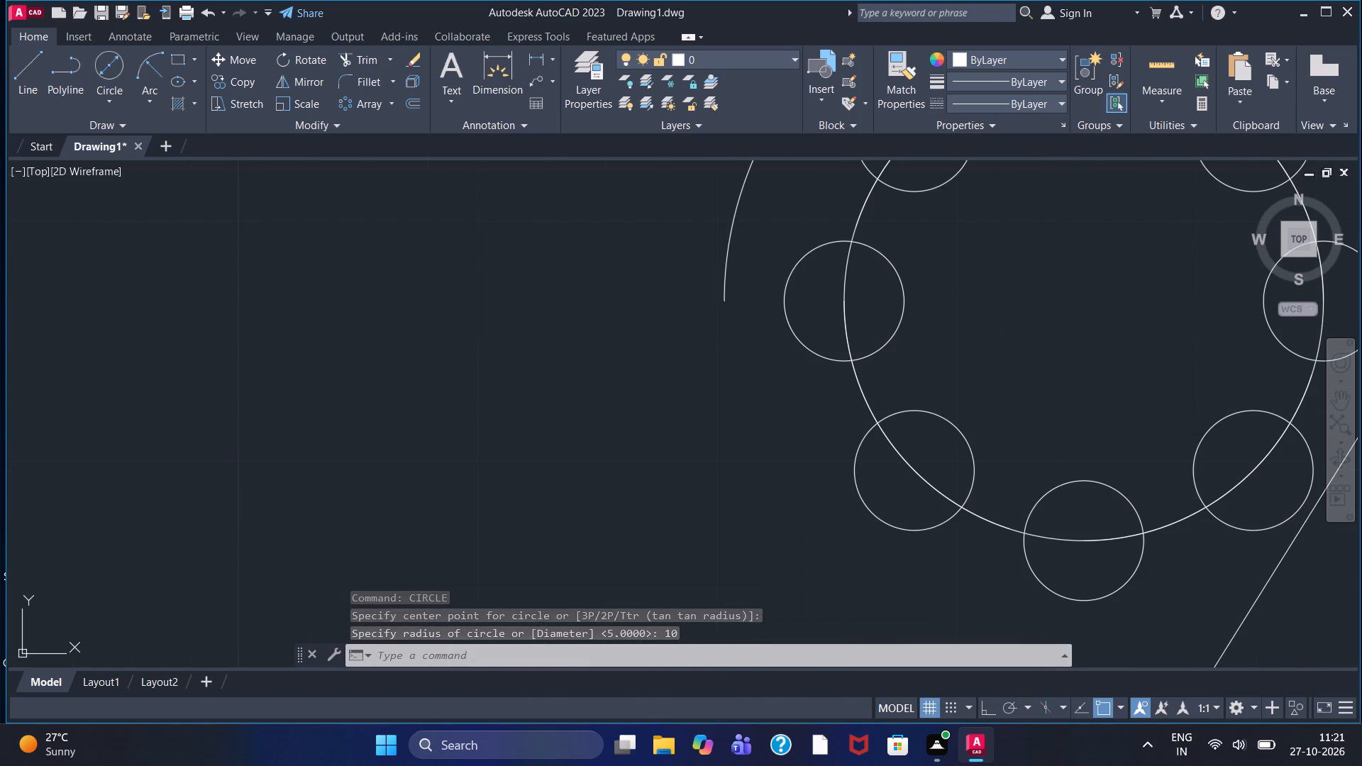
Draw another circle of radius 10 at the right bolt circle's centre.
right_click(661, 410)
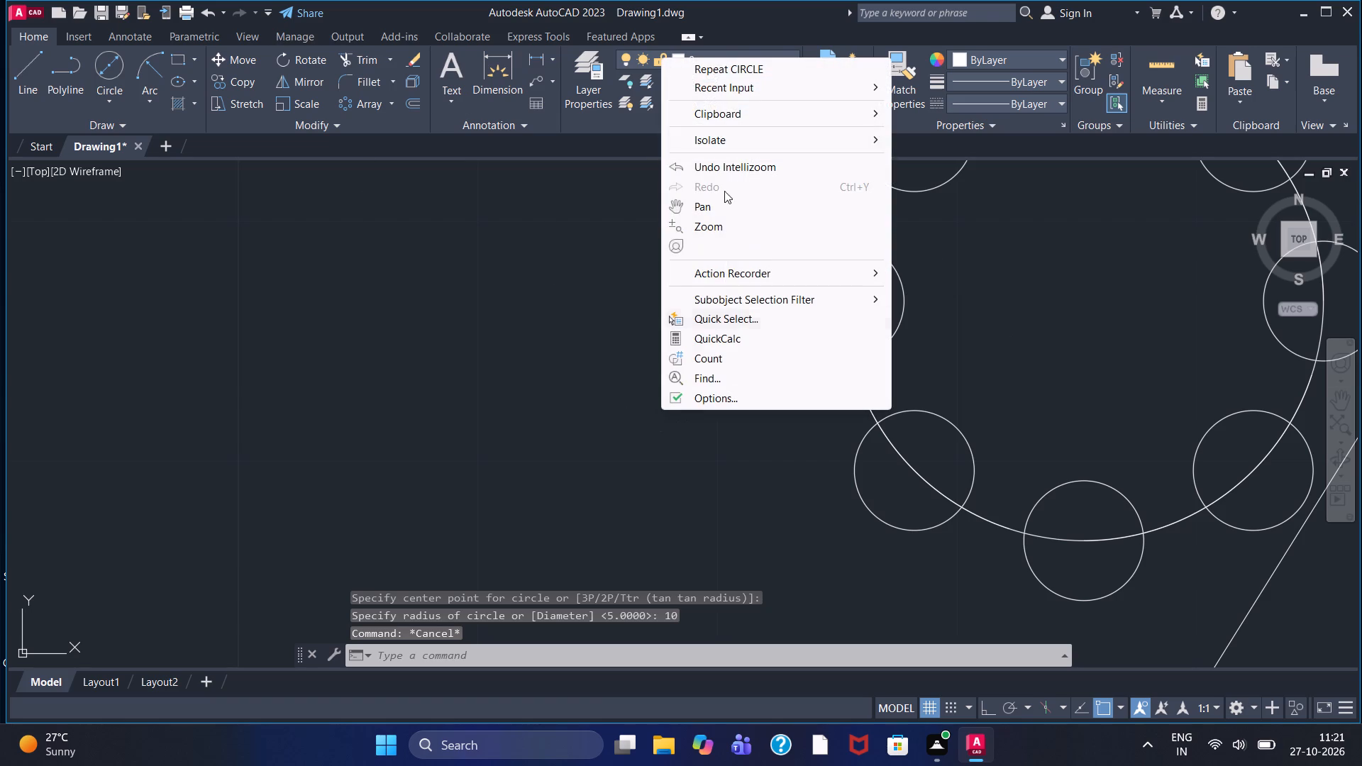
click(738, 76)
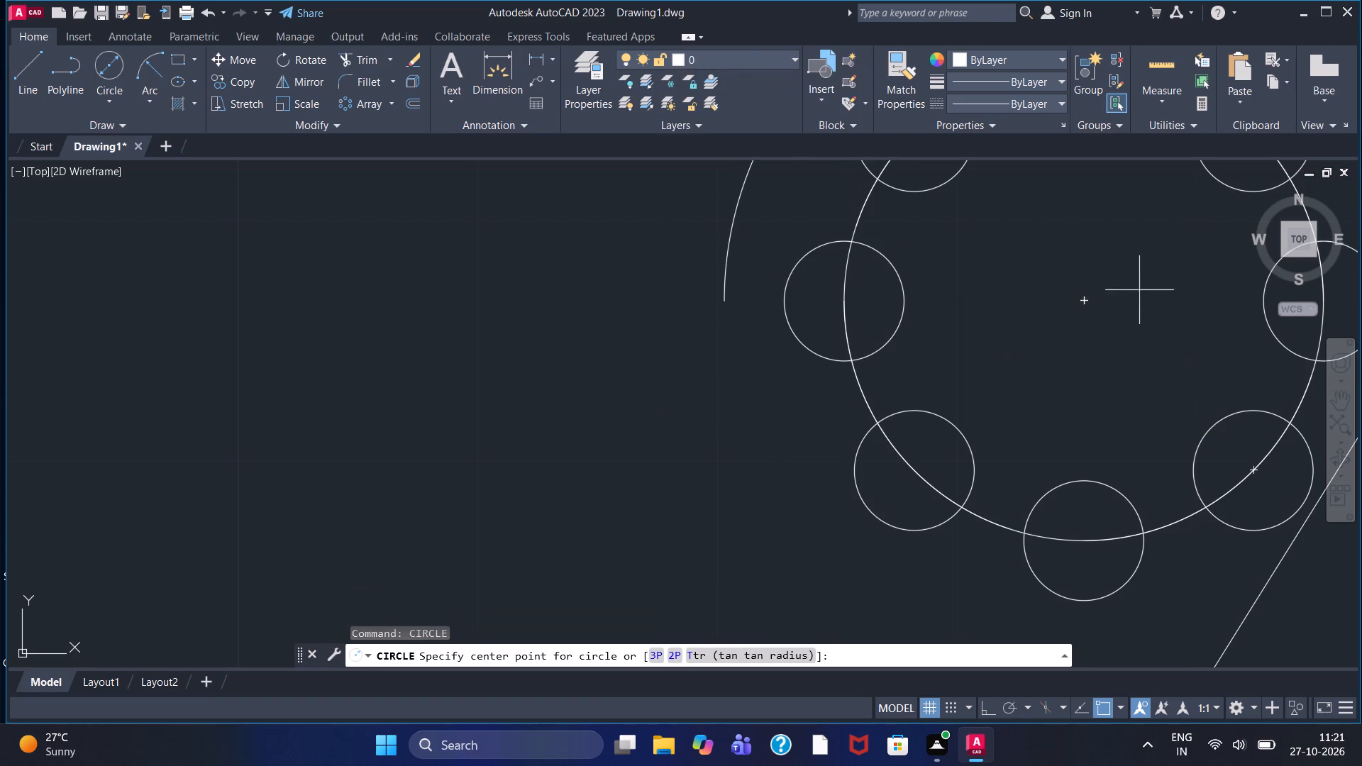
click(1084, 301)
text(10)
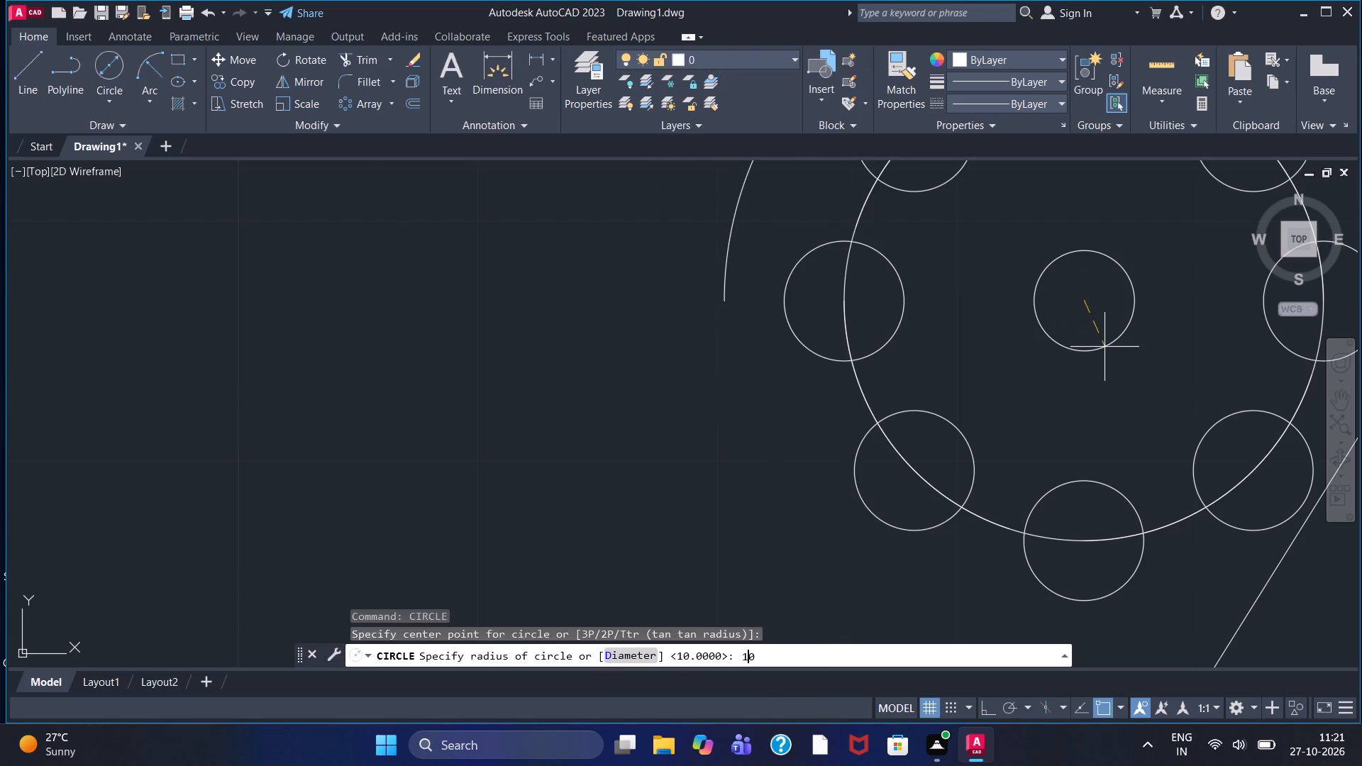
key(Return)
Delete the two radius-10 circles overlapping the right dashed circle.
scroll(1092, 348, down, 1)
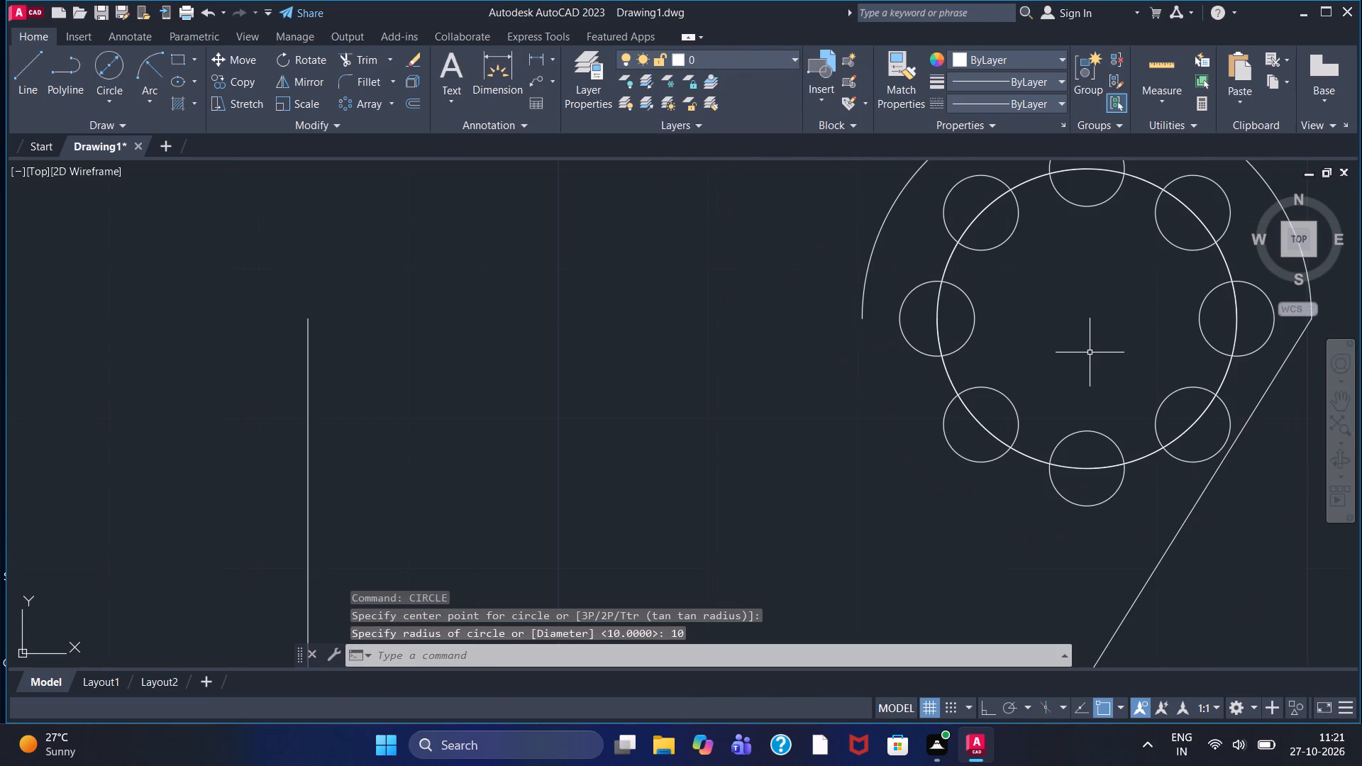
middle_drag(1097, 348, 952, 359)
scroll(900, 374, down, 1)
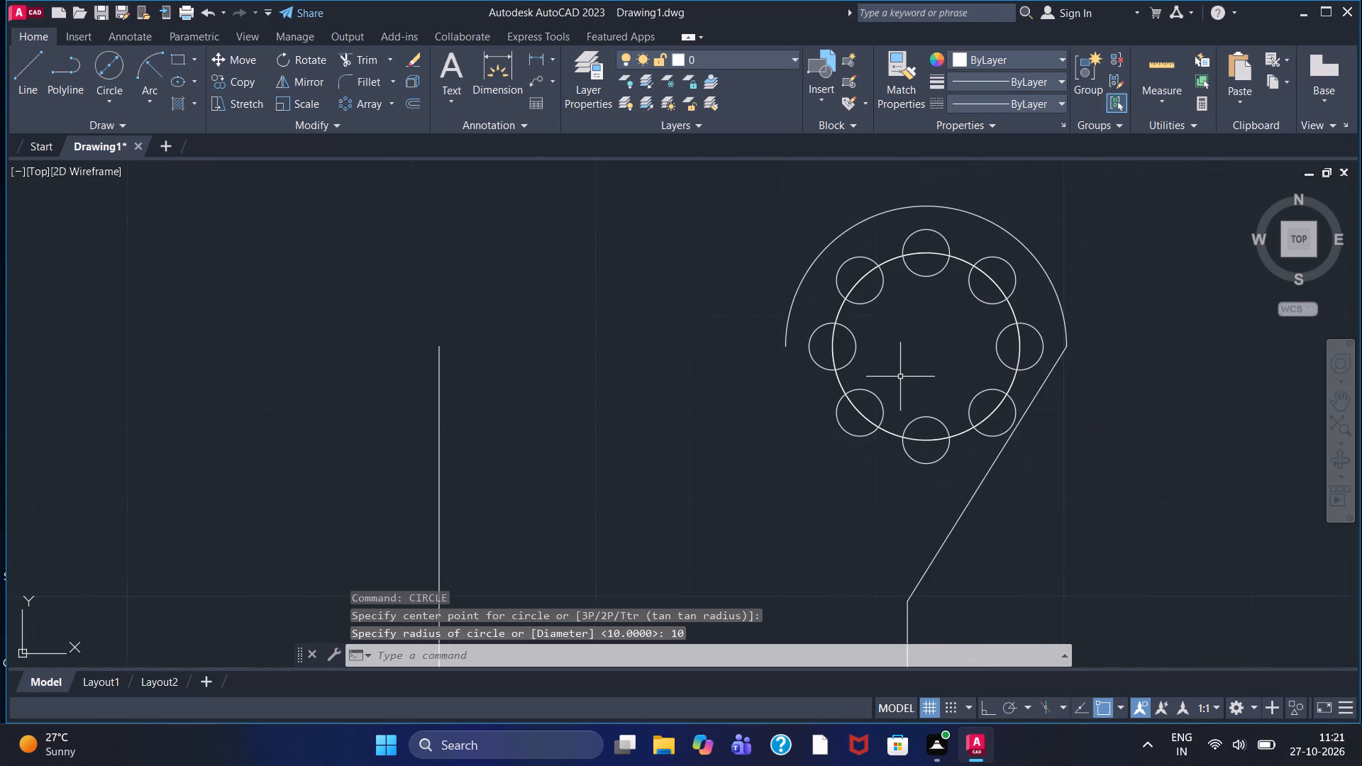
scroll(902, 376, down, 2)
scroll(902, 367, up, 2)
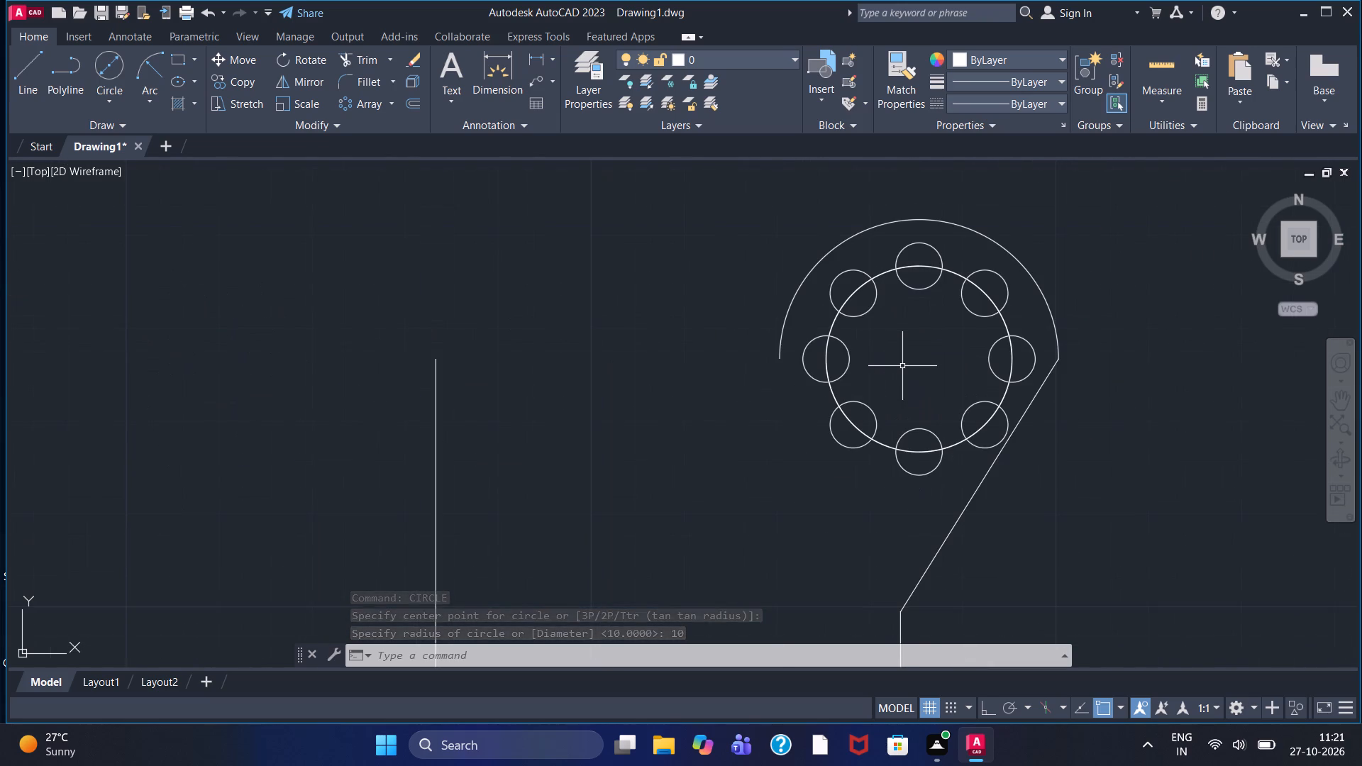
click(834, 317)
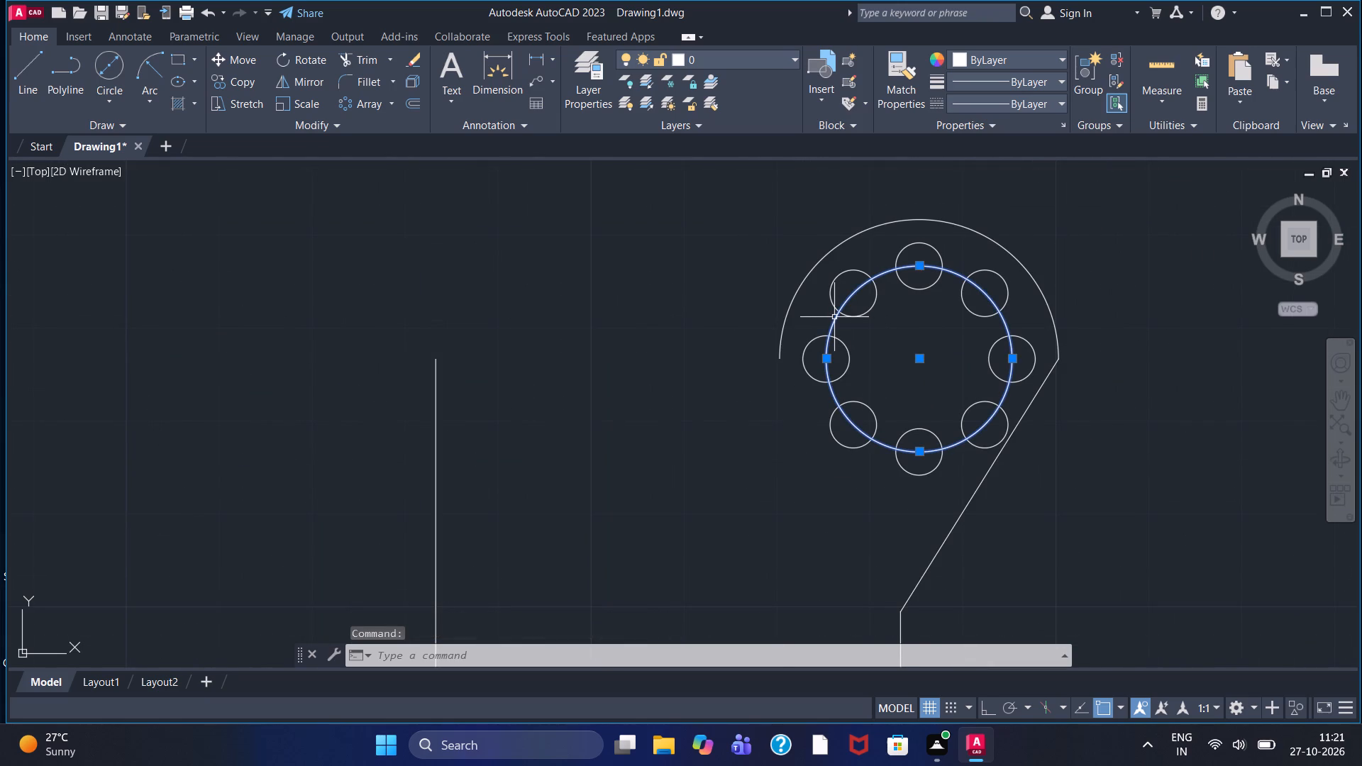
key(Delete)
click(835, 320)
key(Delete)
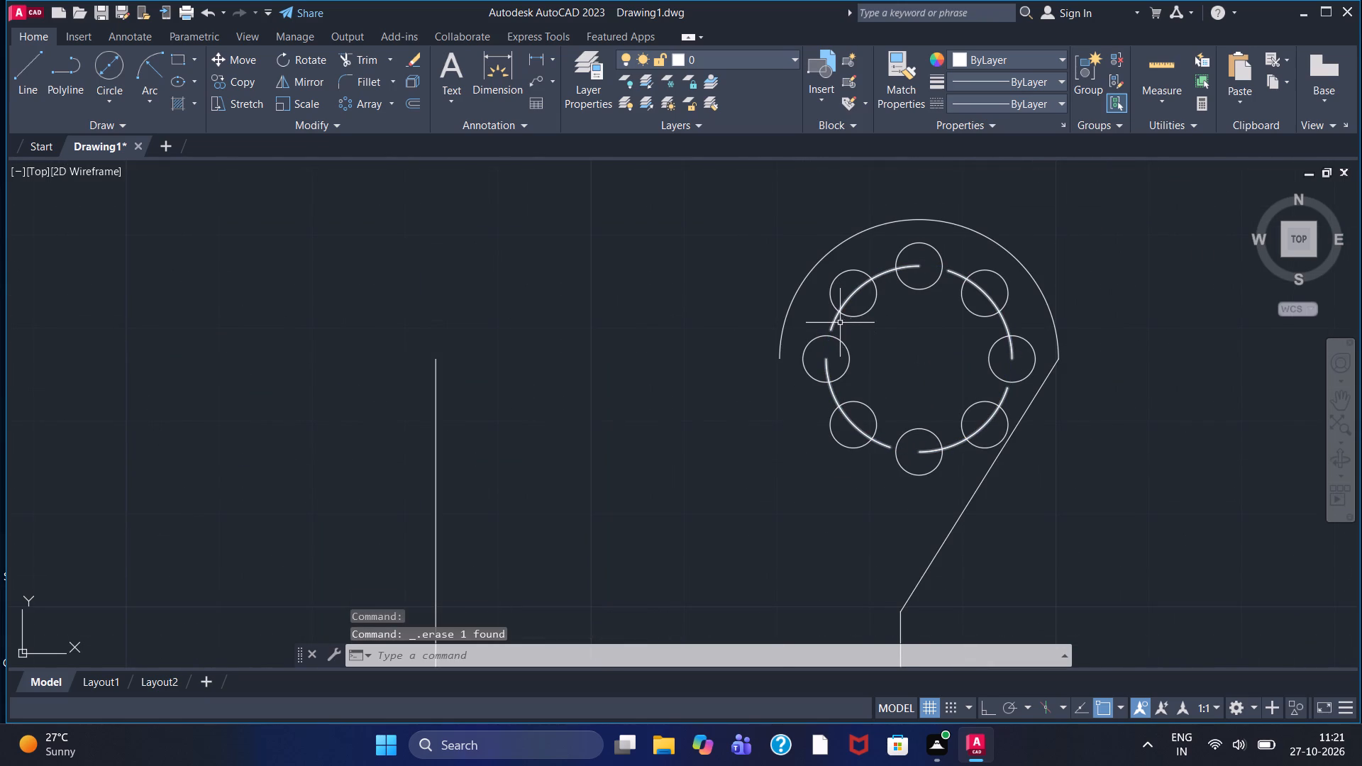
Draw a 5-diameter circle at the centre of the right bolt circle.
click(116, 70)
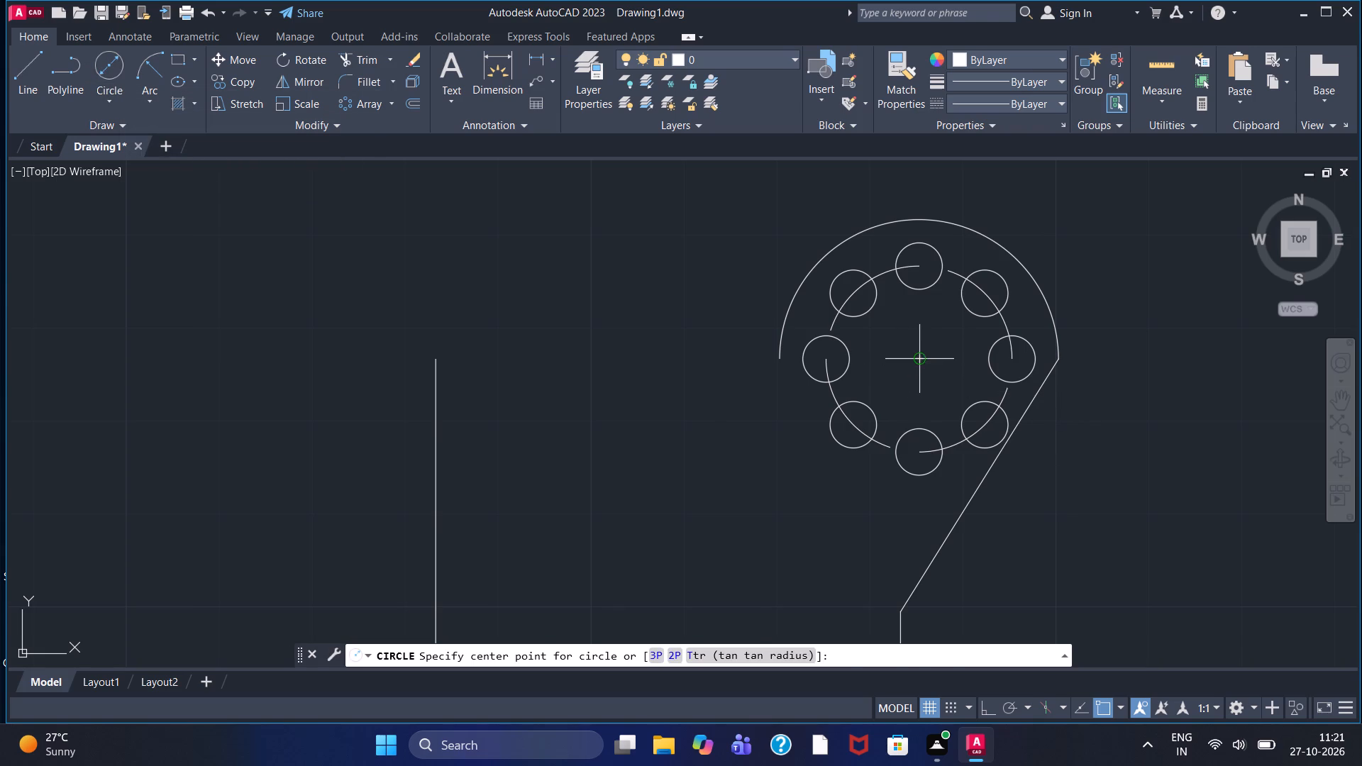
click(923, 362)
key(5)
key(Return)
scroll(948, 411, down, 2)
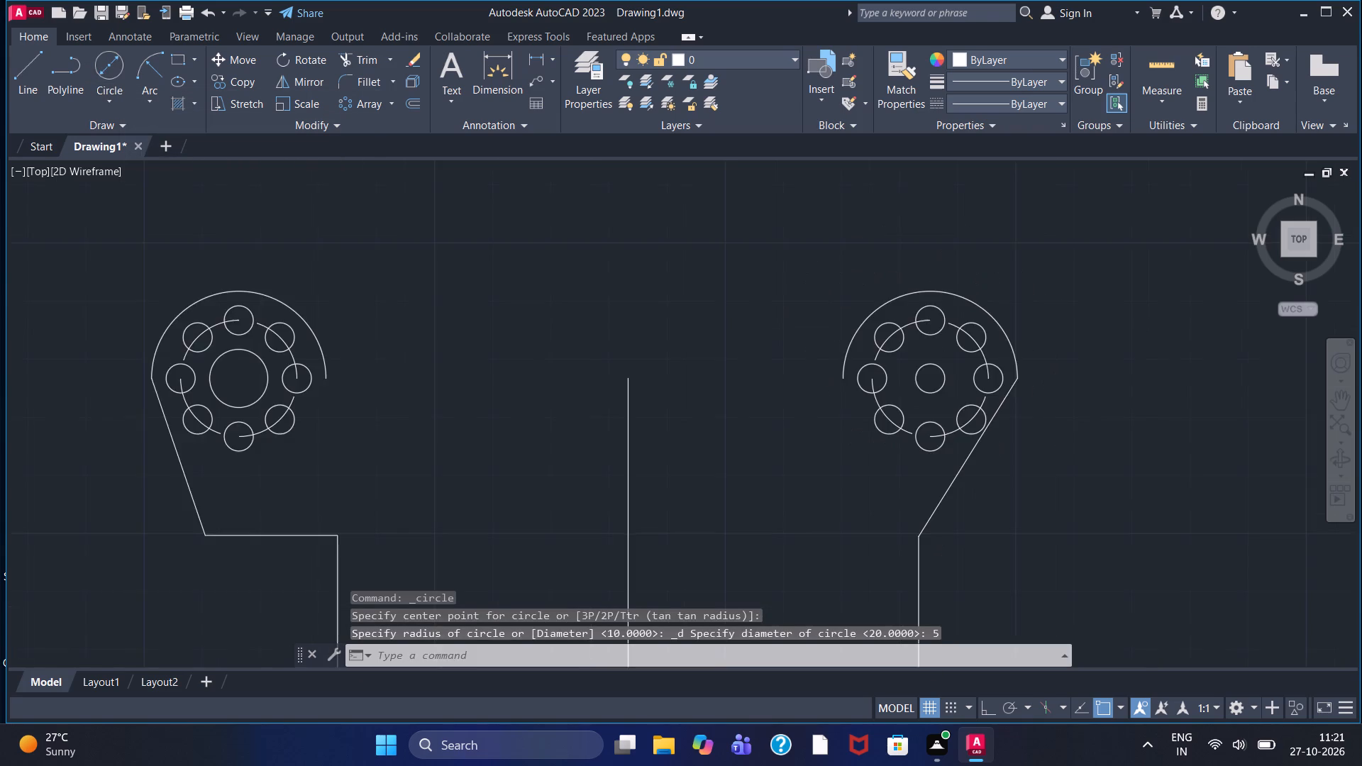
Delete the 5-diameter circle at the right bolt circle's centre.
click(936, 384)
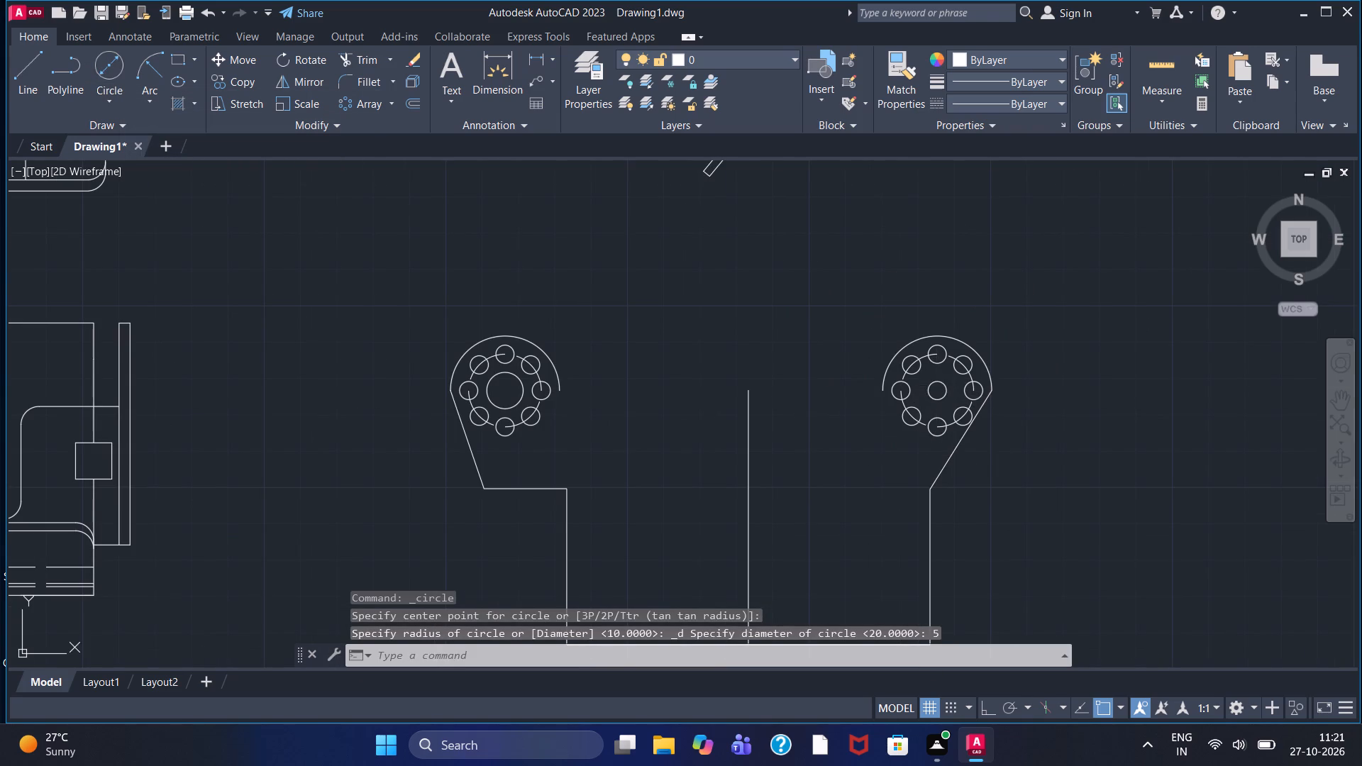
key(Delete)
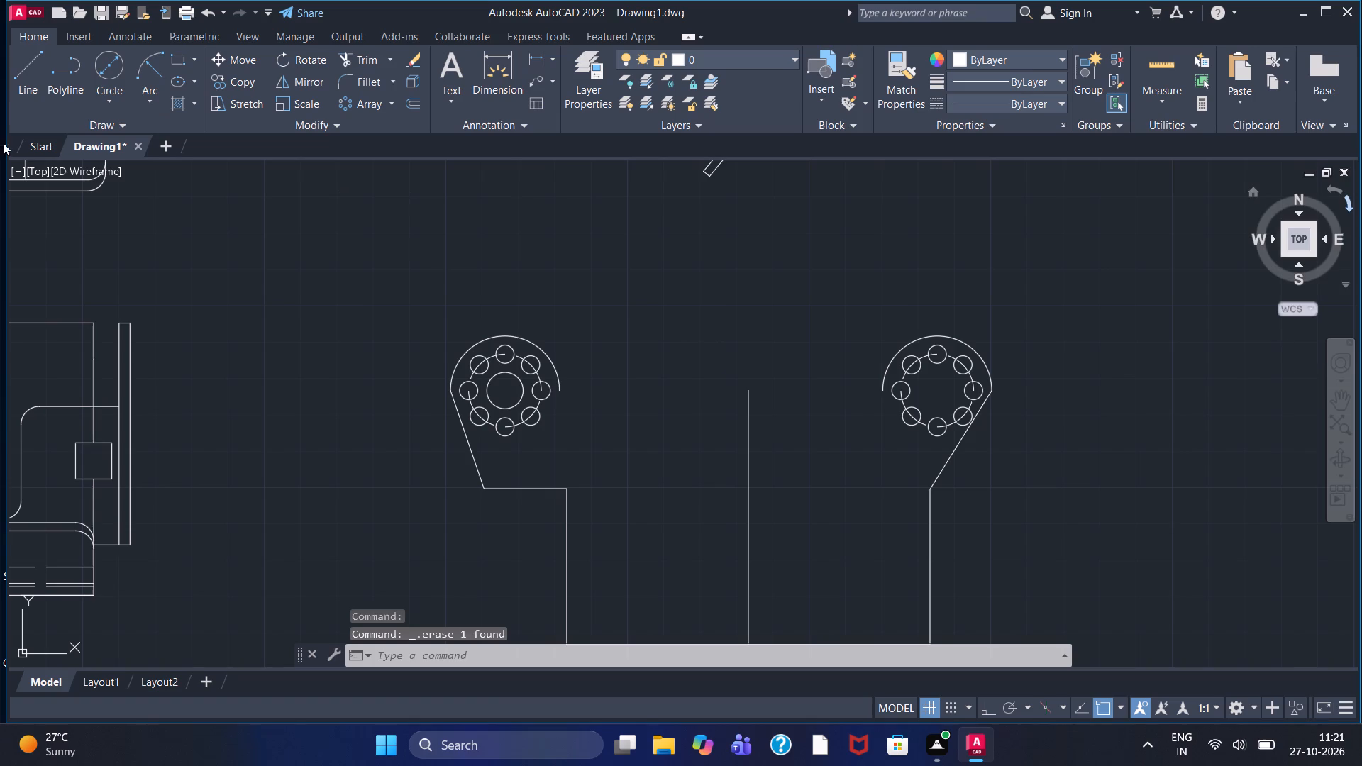
Draw a 10-diameter circle at the centre of the right bolt circle.
click(107, 62)
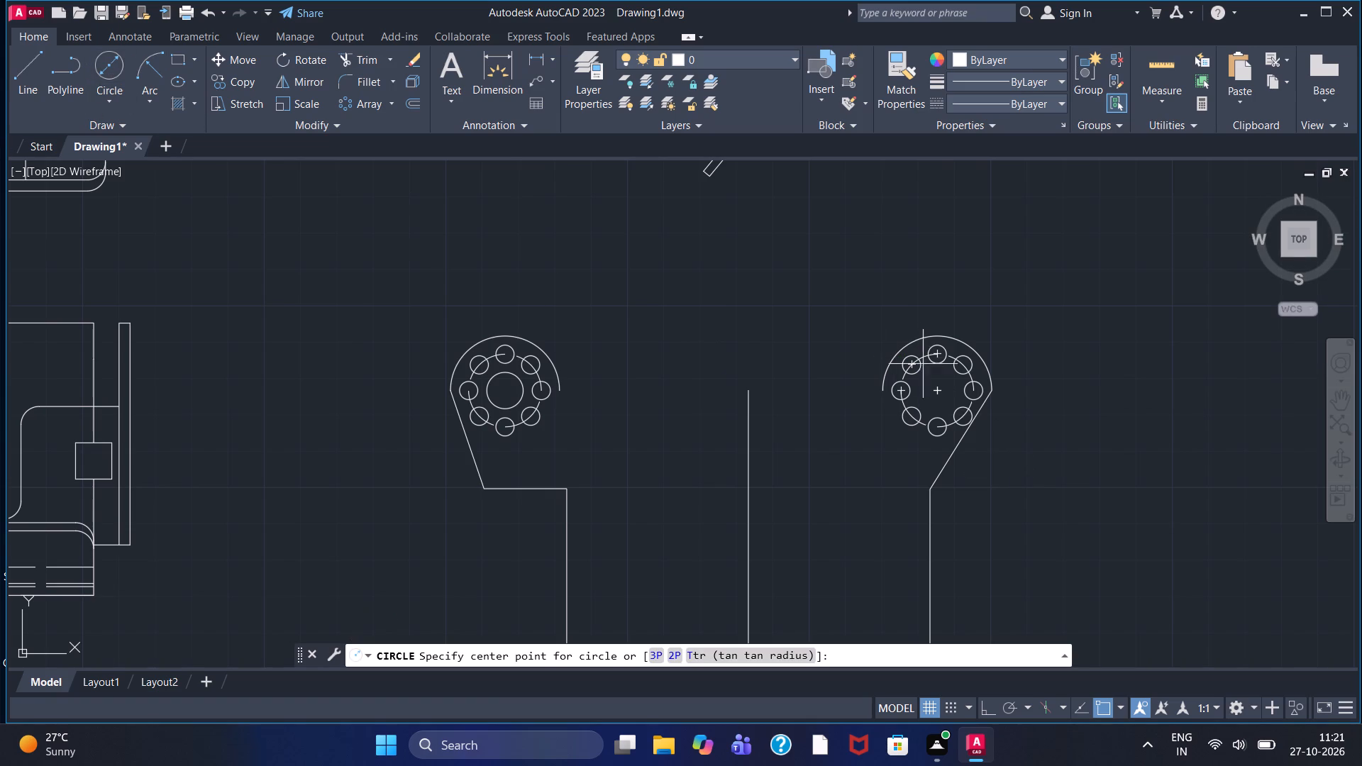
click(939, 393)
key(1)
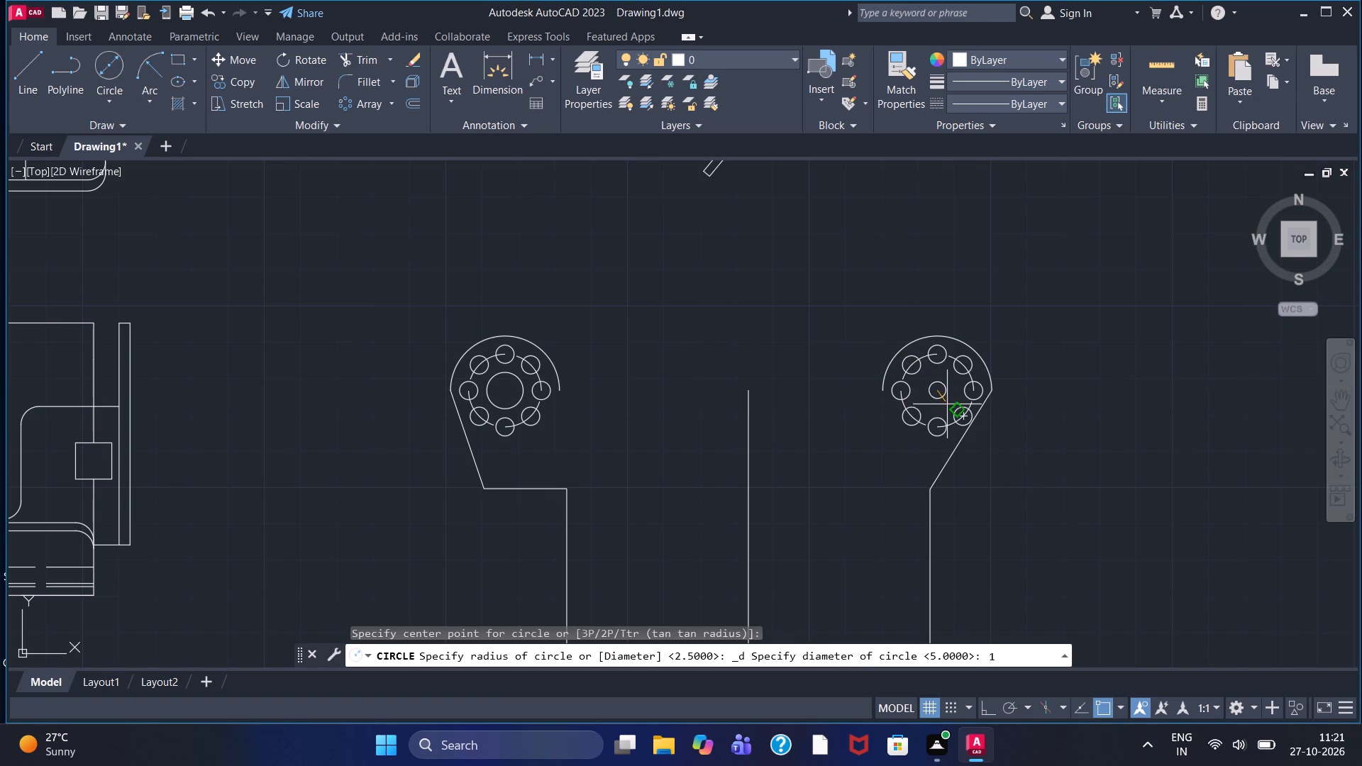
key(0)
key(Return)
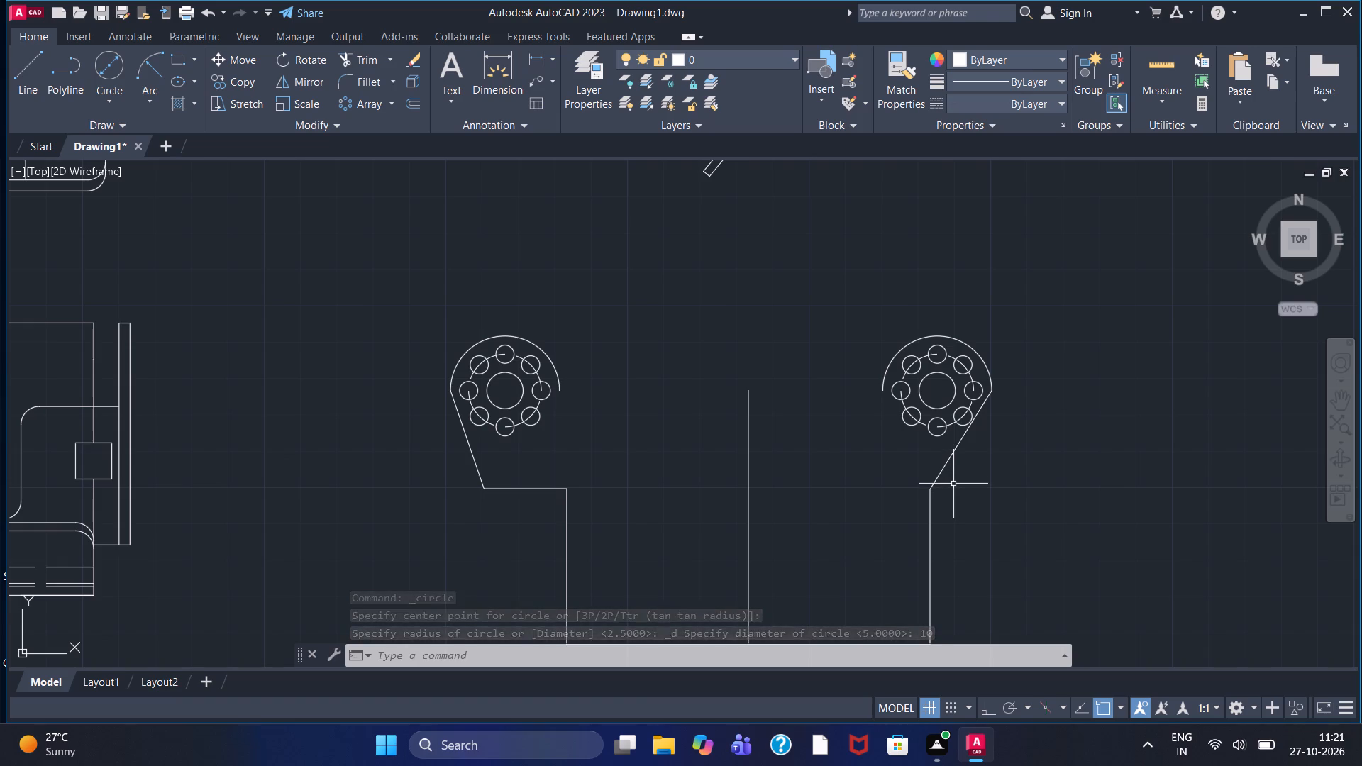
With ortho on, draw lines from the left arc's inner end: 20 right, 27 down, and right past the vertical centre line.
click(27, 90)
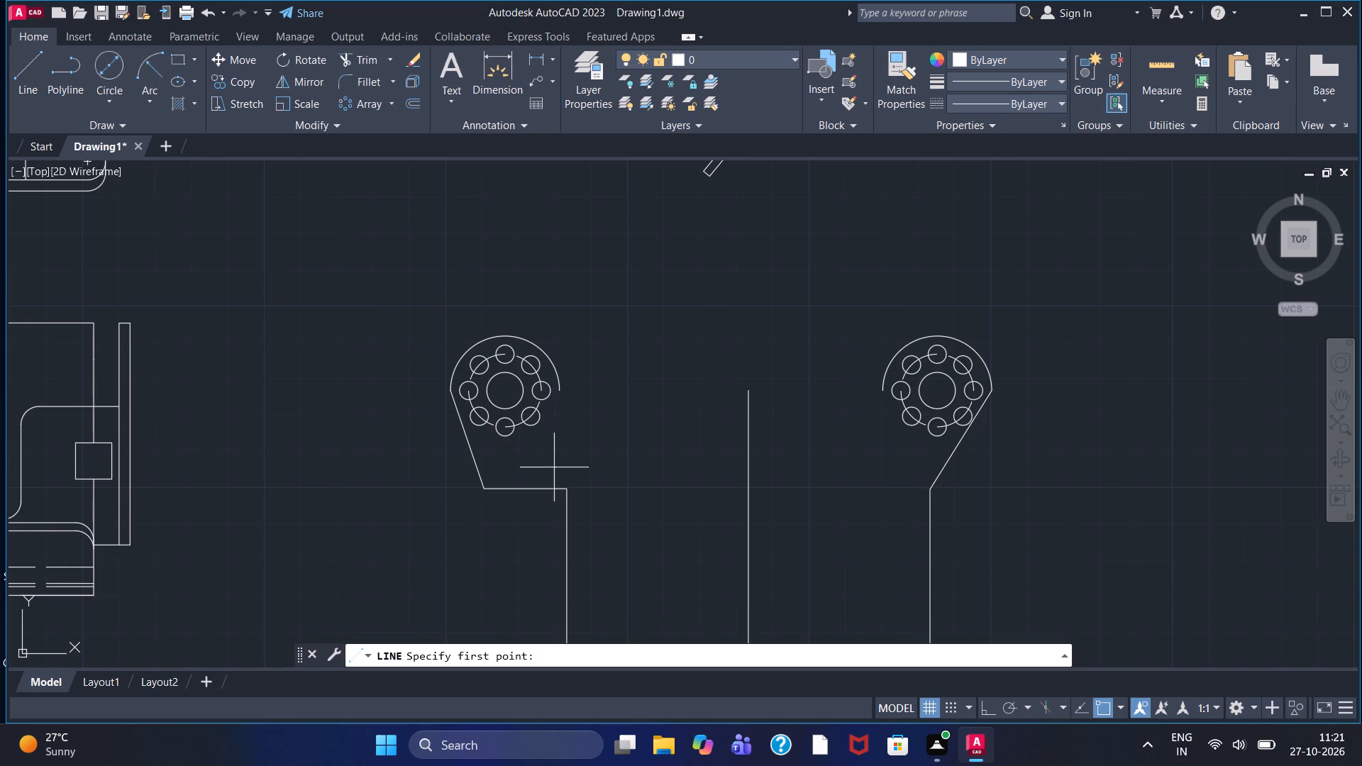
click(558, 387)
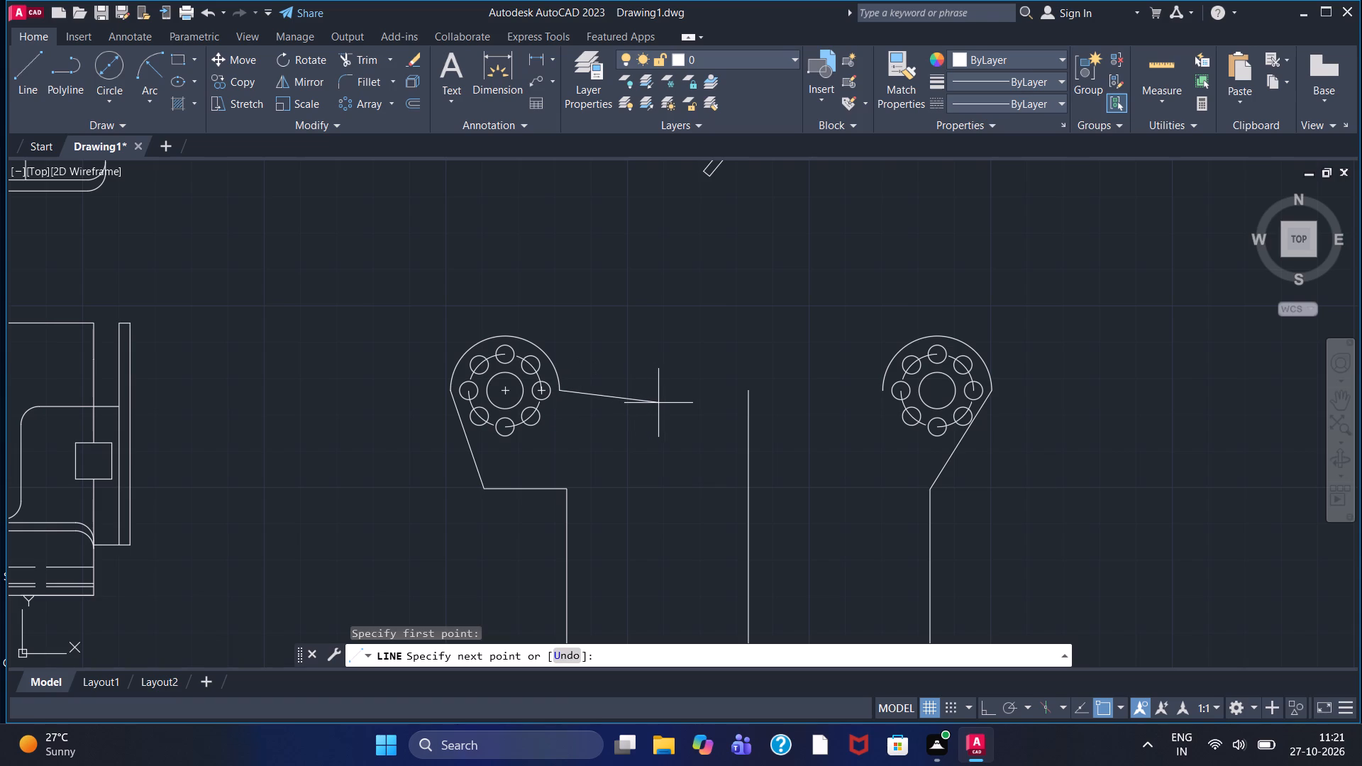
key(F8)
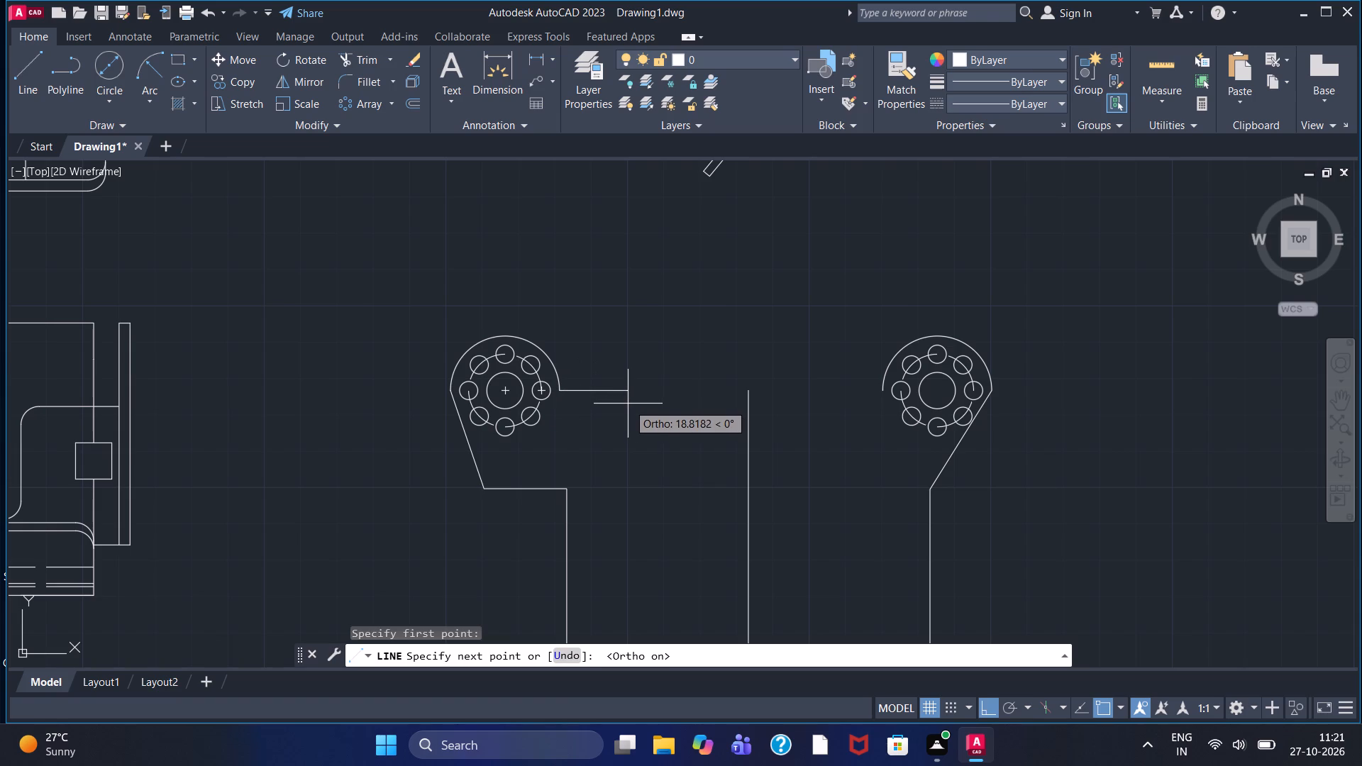
text(20)
key(Return)
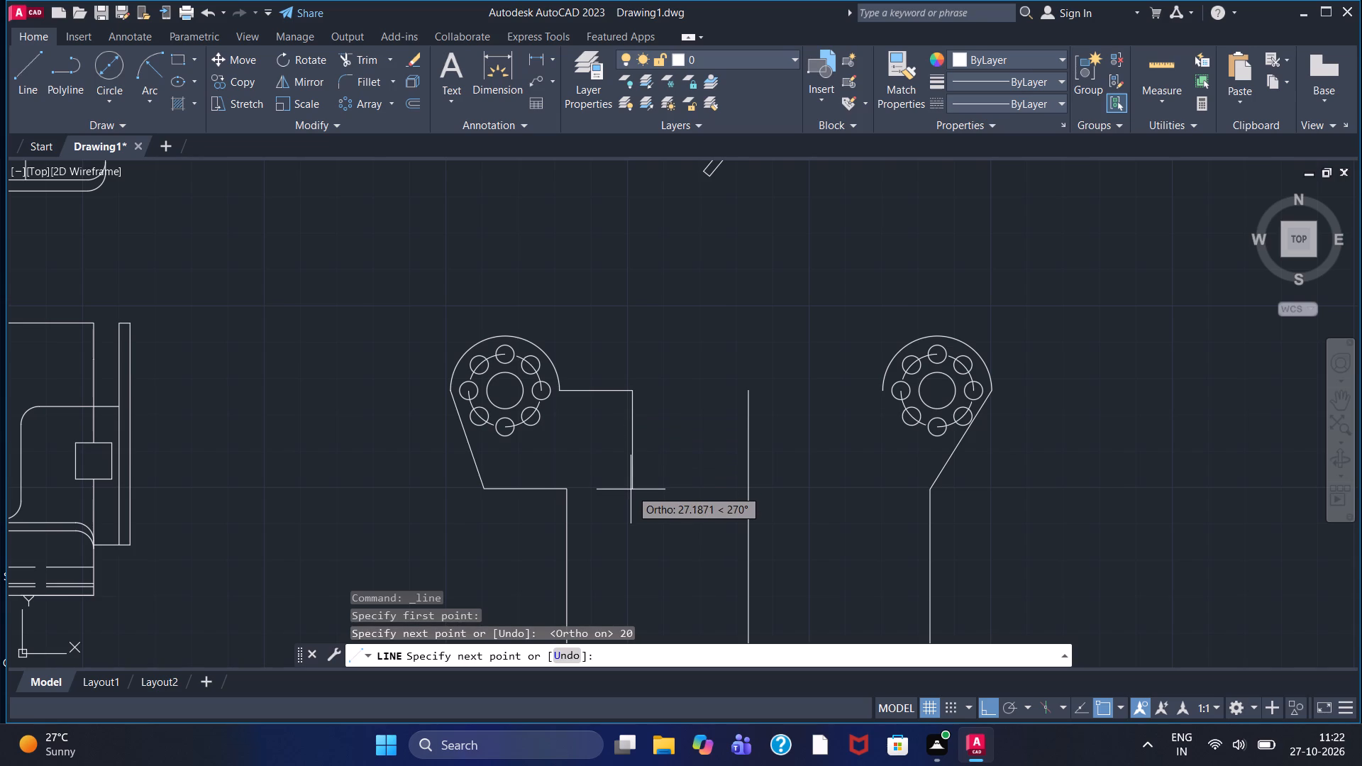
text(27)
key(Return)
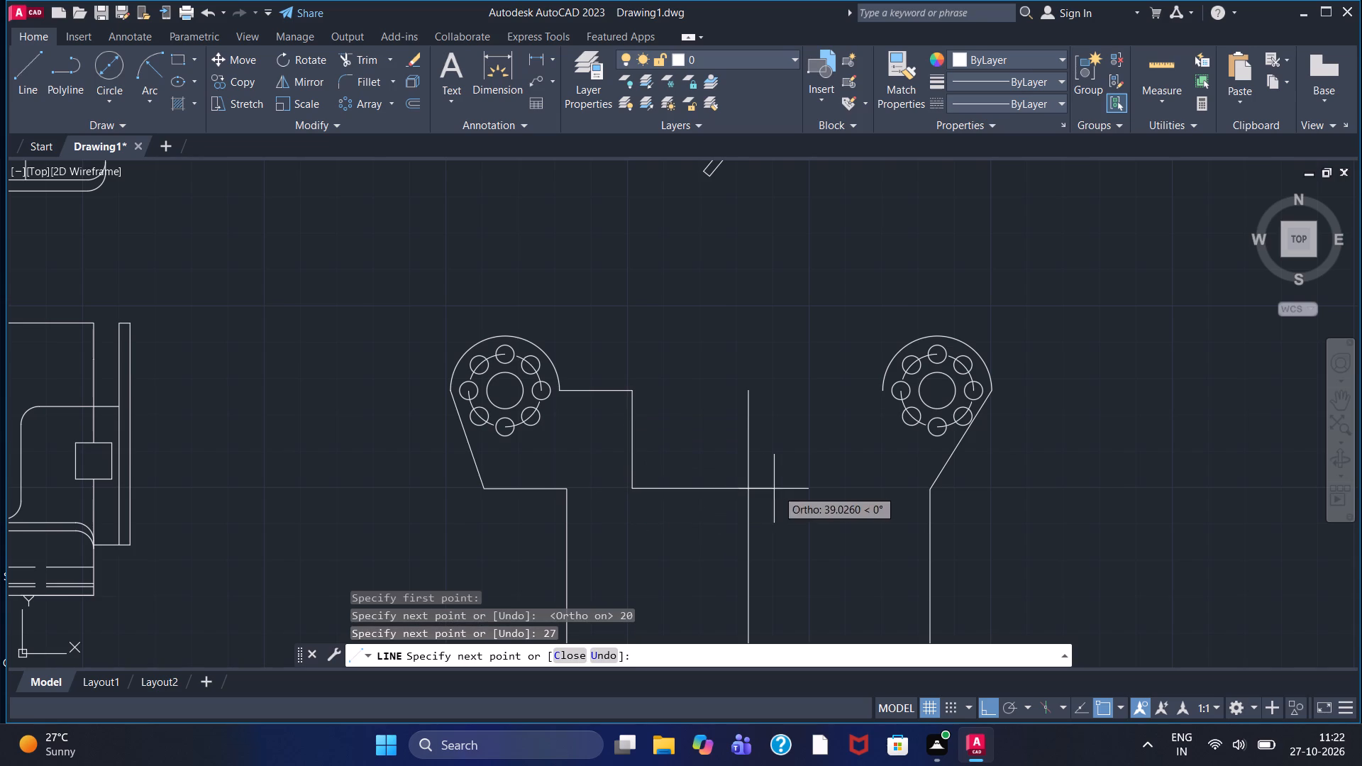
click(830, 489)
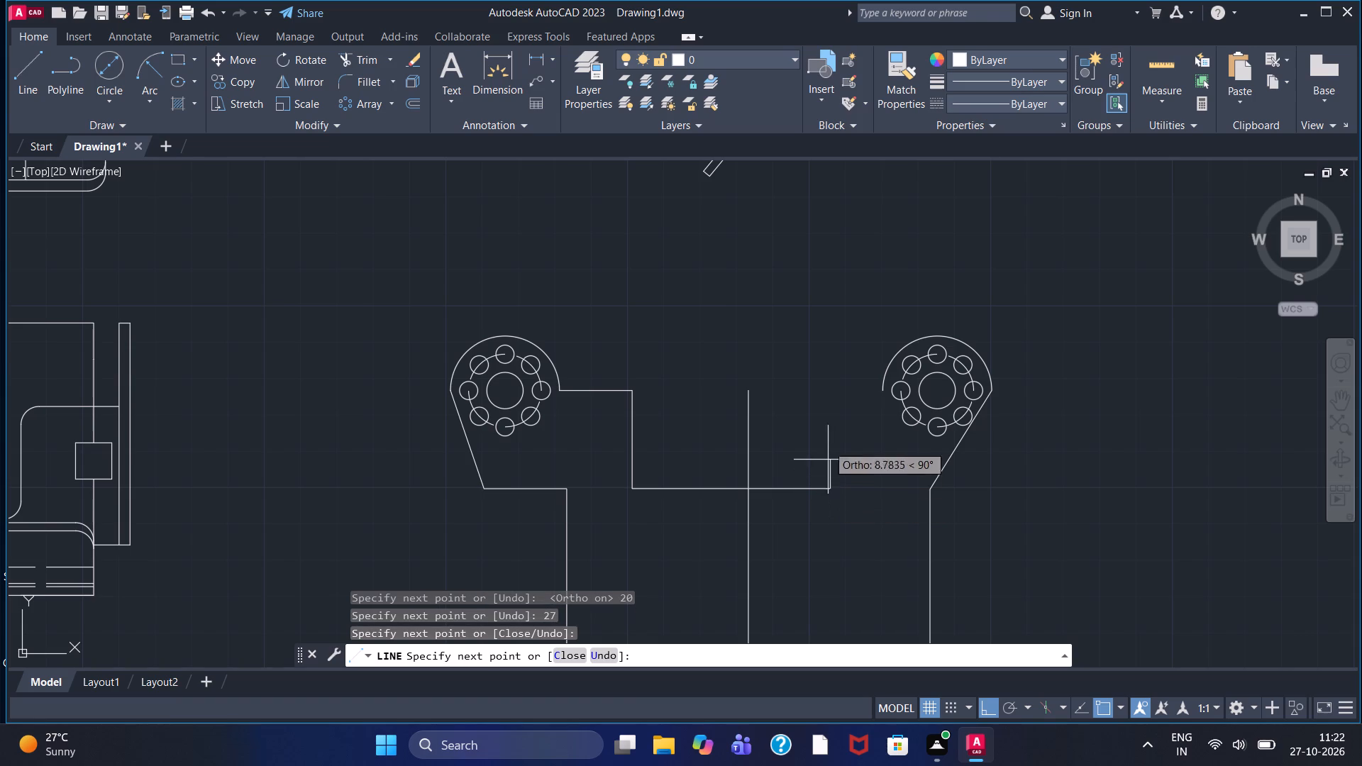
key(Escape)
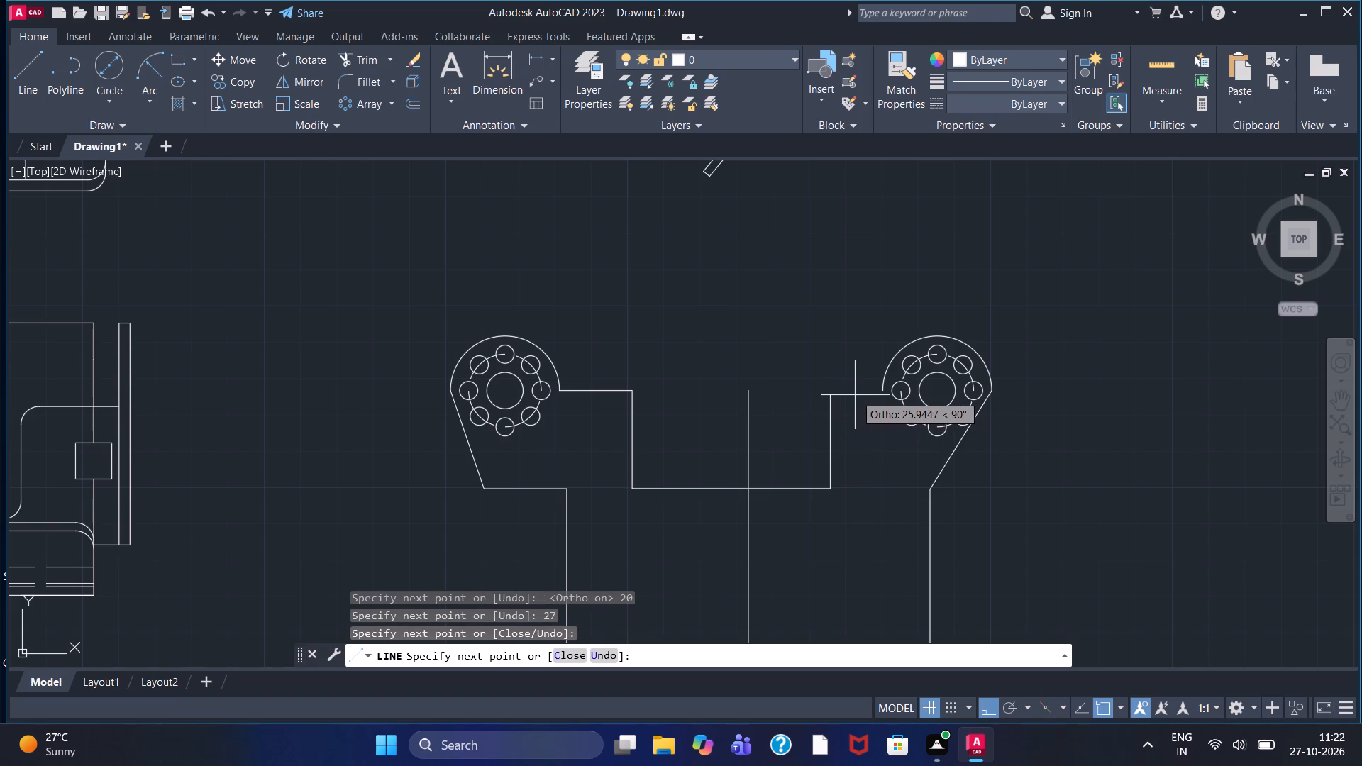
Draw lines from the right arc's inner end: 20 left, and down past the recess's bottom line.
drag(28, 77, 35, 84)
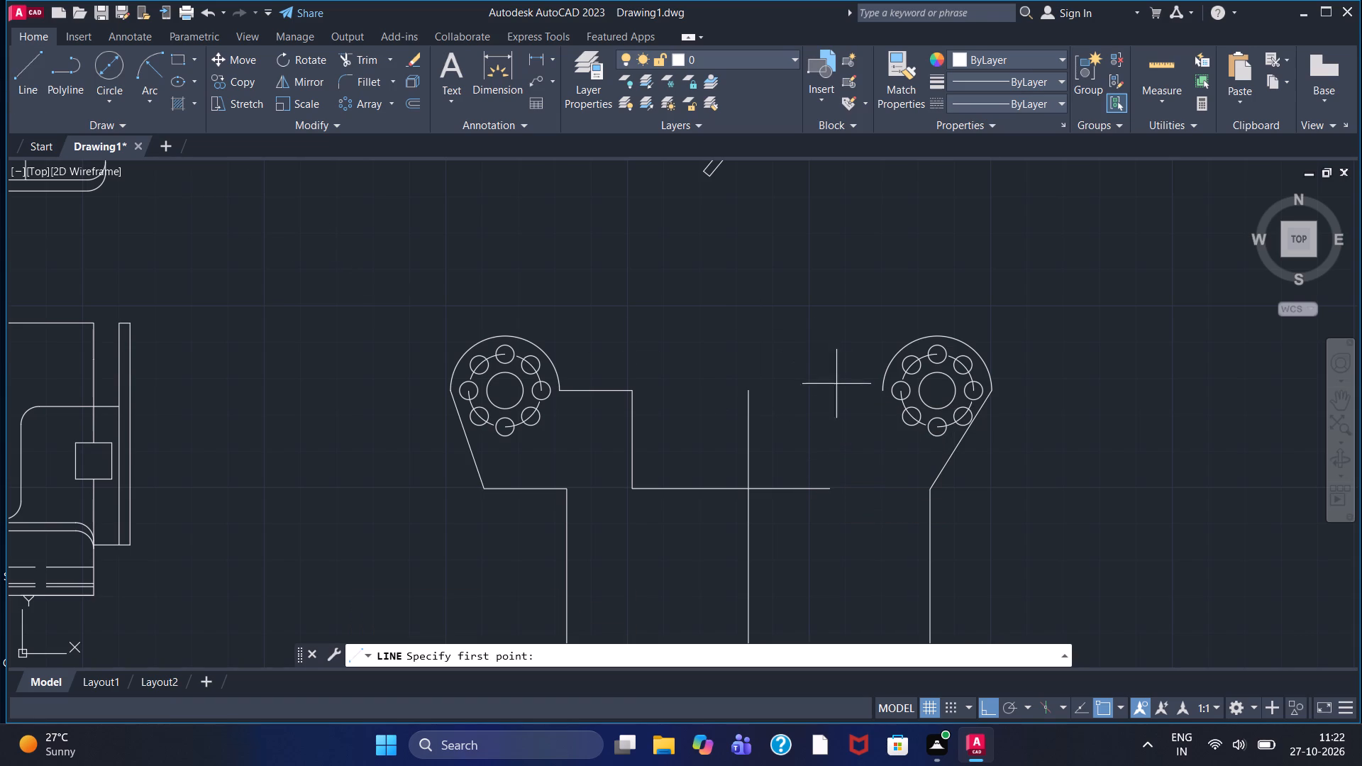
click(881, 388)
text(20)
key(Return)
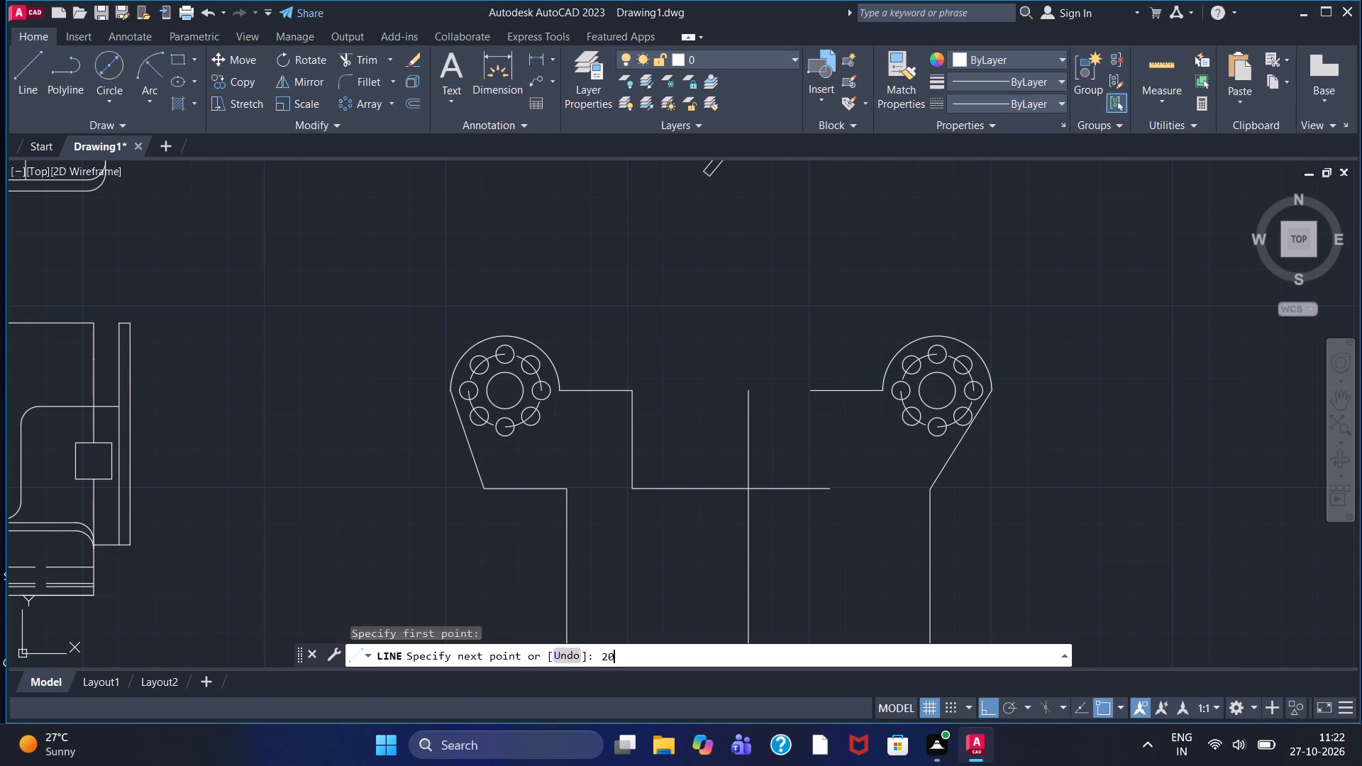
click(819, 521)
key(Escape)
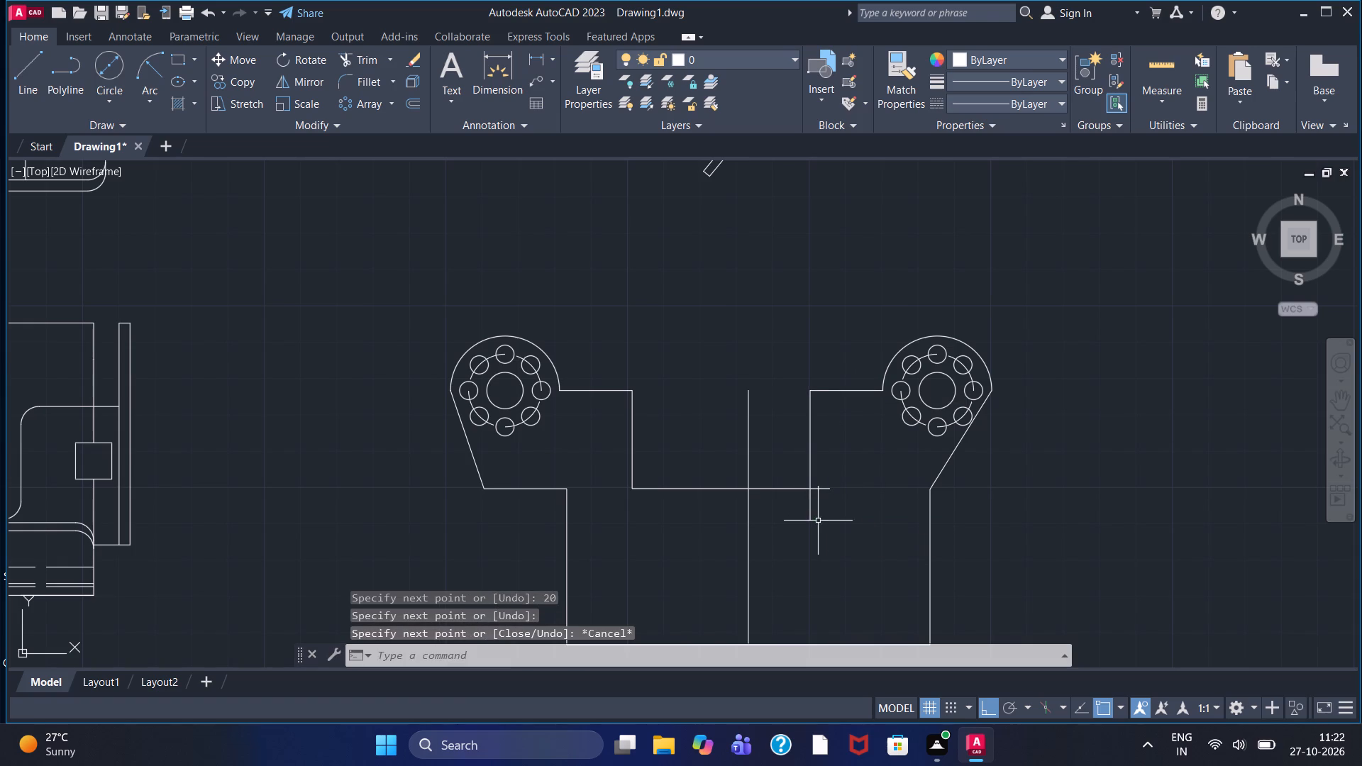
Trim the overhanging horizontal and vertical line ends at the recess's lower right corner.
click(364, 60)
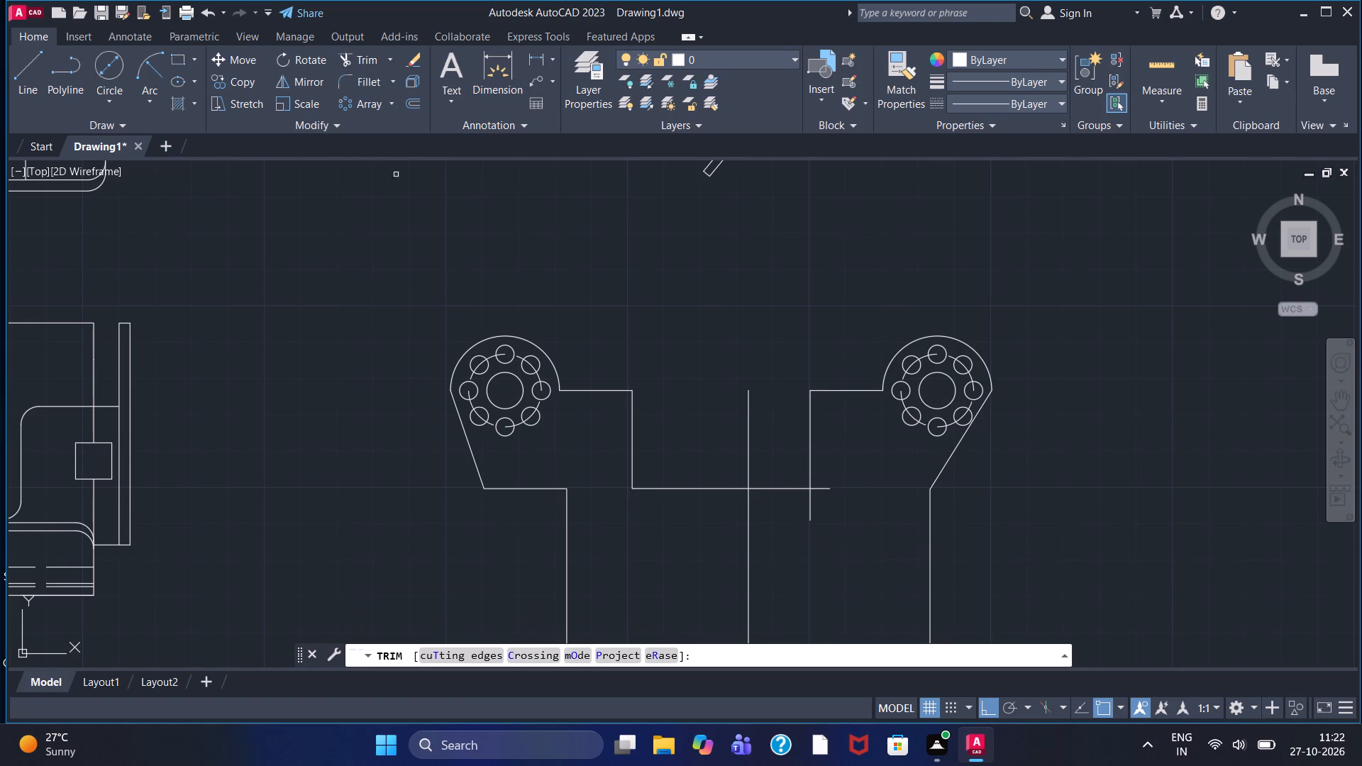
click(824, 490)
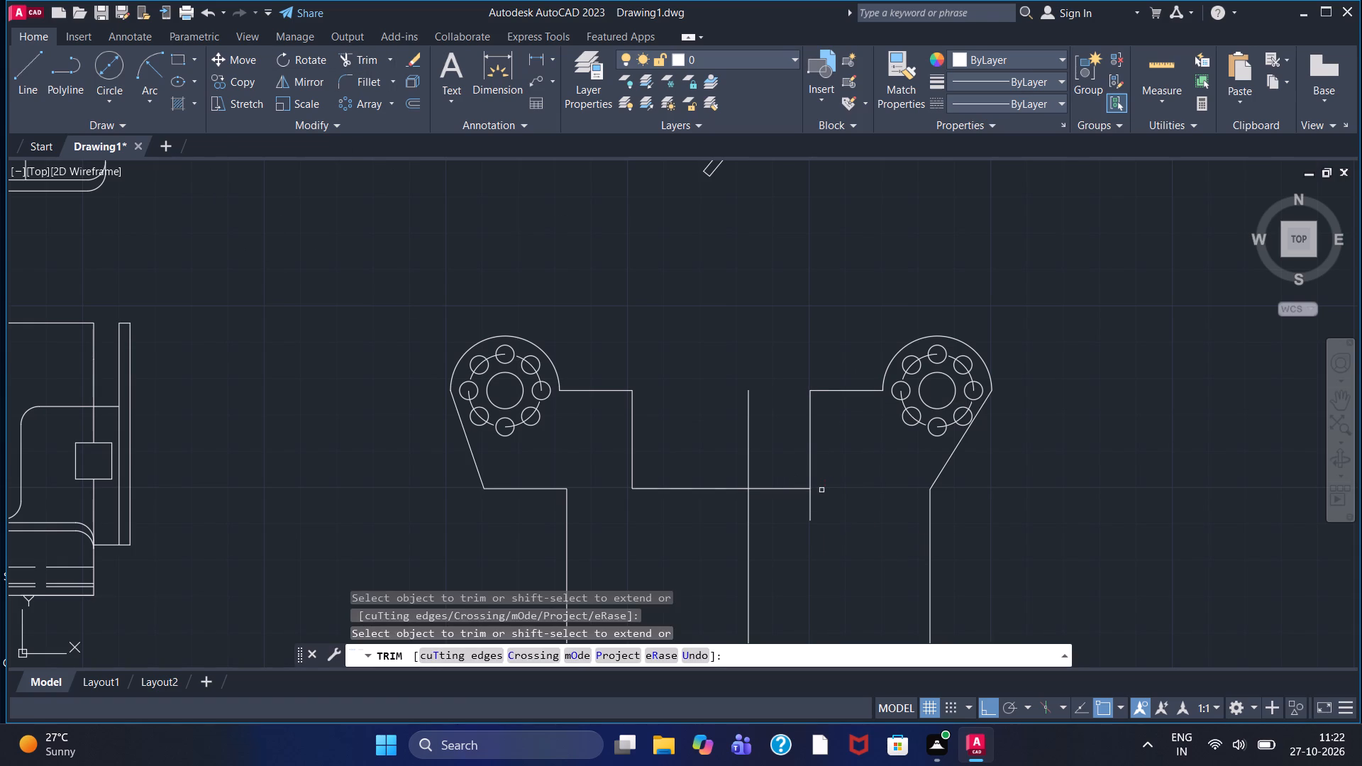
click(810, 509)
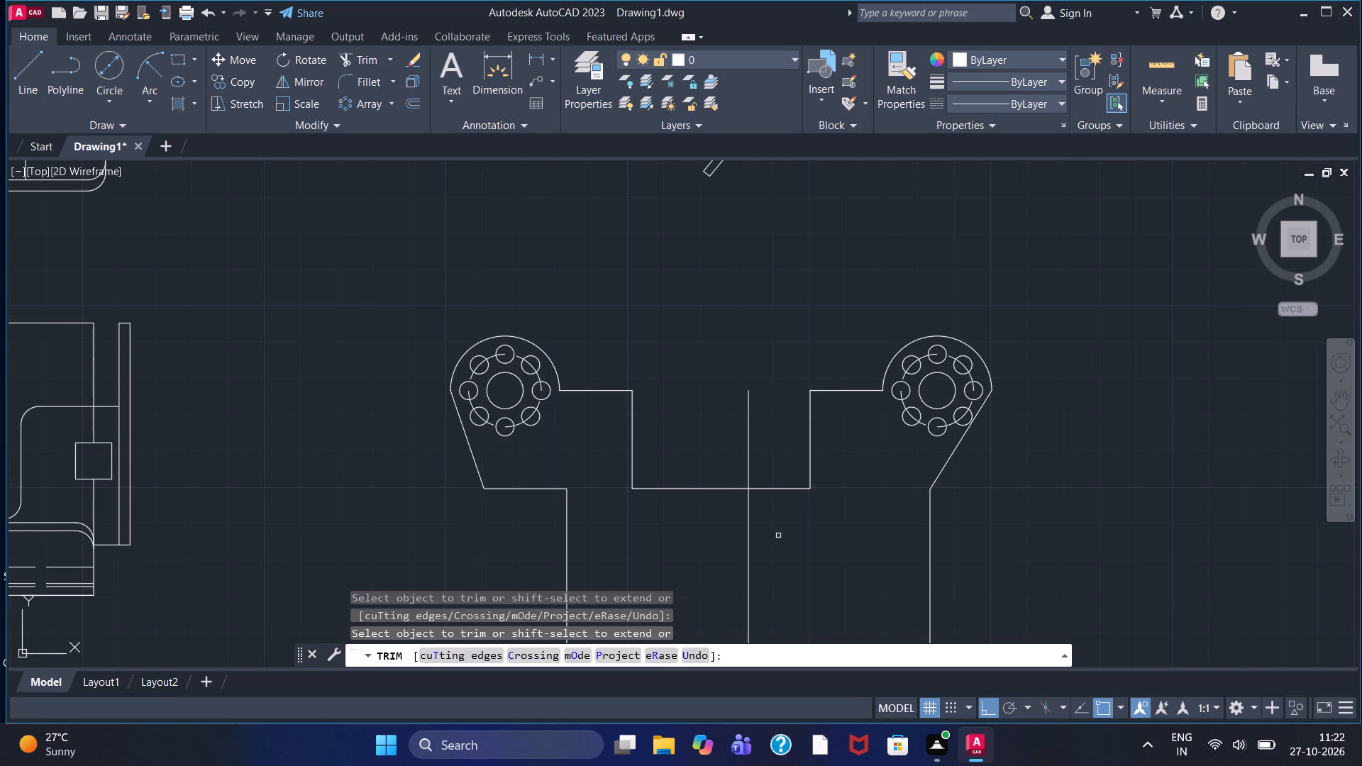
Trim away the vertical centre line of the stepped profile, both above and below the recess's bottom line.
click(746, 441)
scroll(746, 441, down, 1)
click(762, 431)
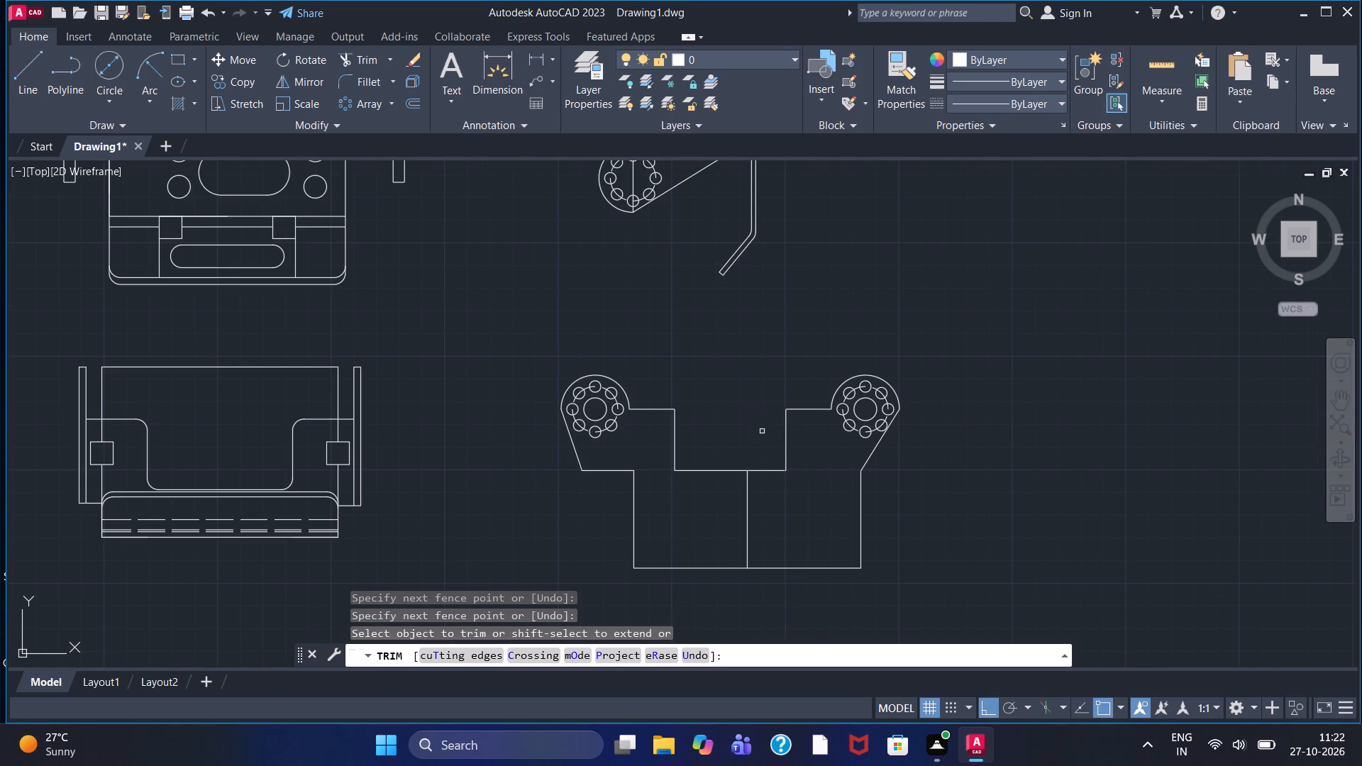
scroll(754, 438, down, 1)
click(750, 501)
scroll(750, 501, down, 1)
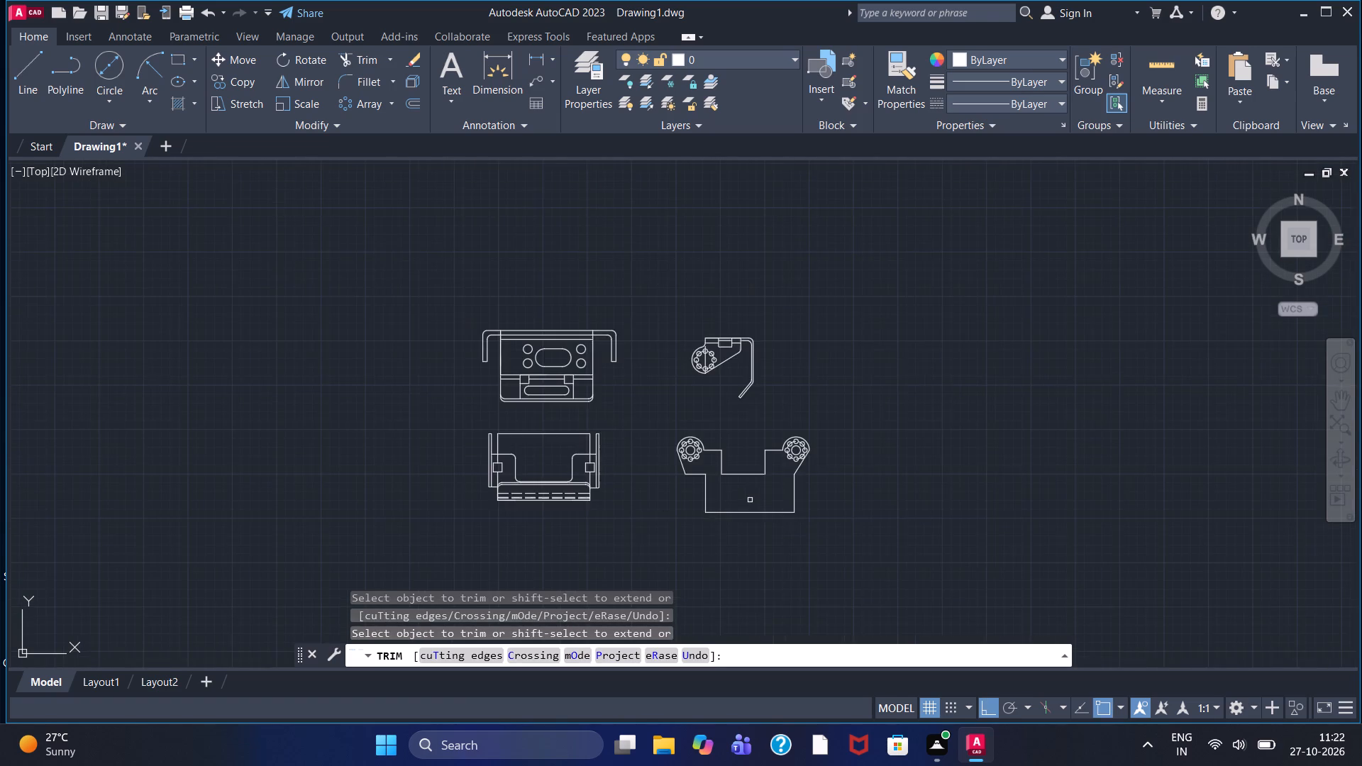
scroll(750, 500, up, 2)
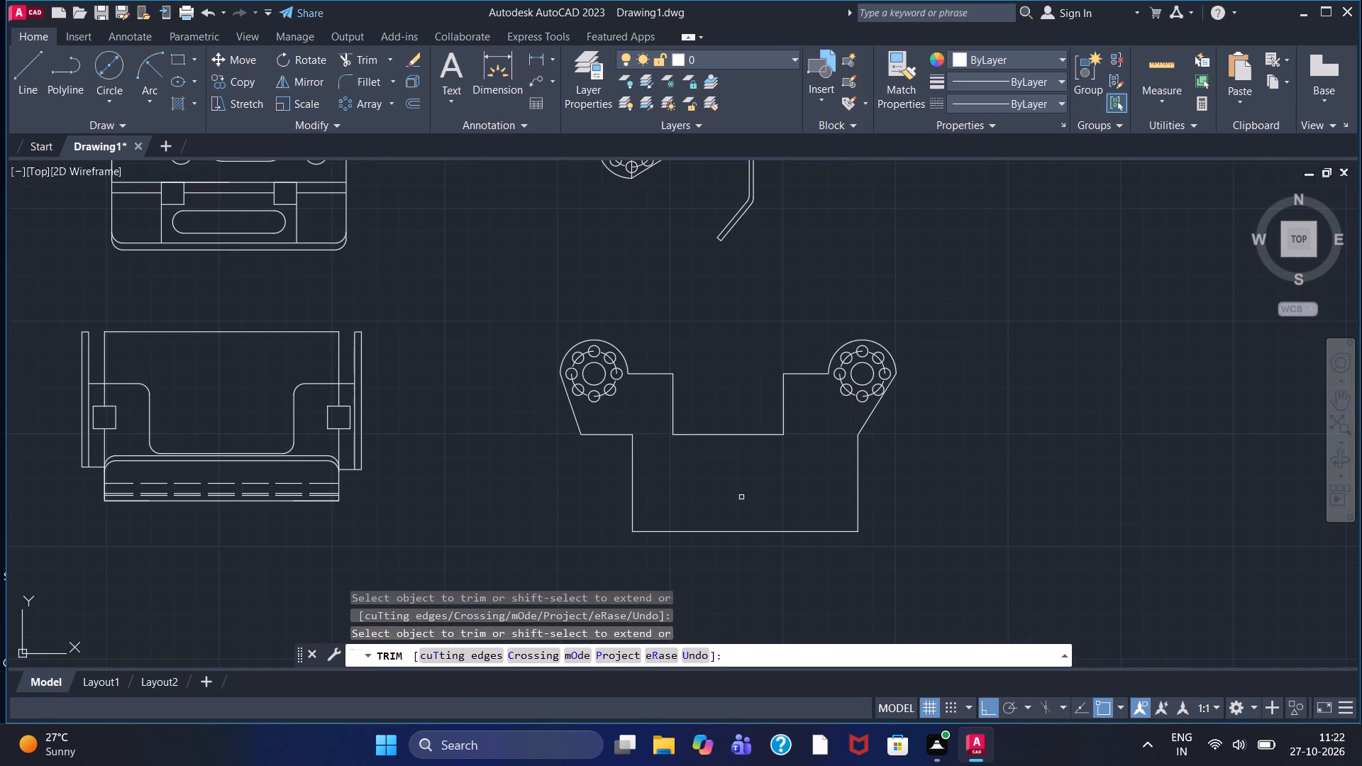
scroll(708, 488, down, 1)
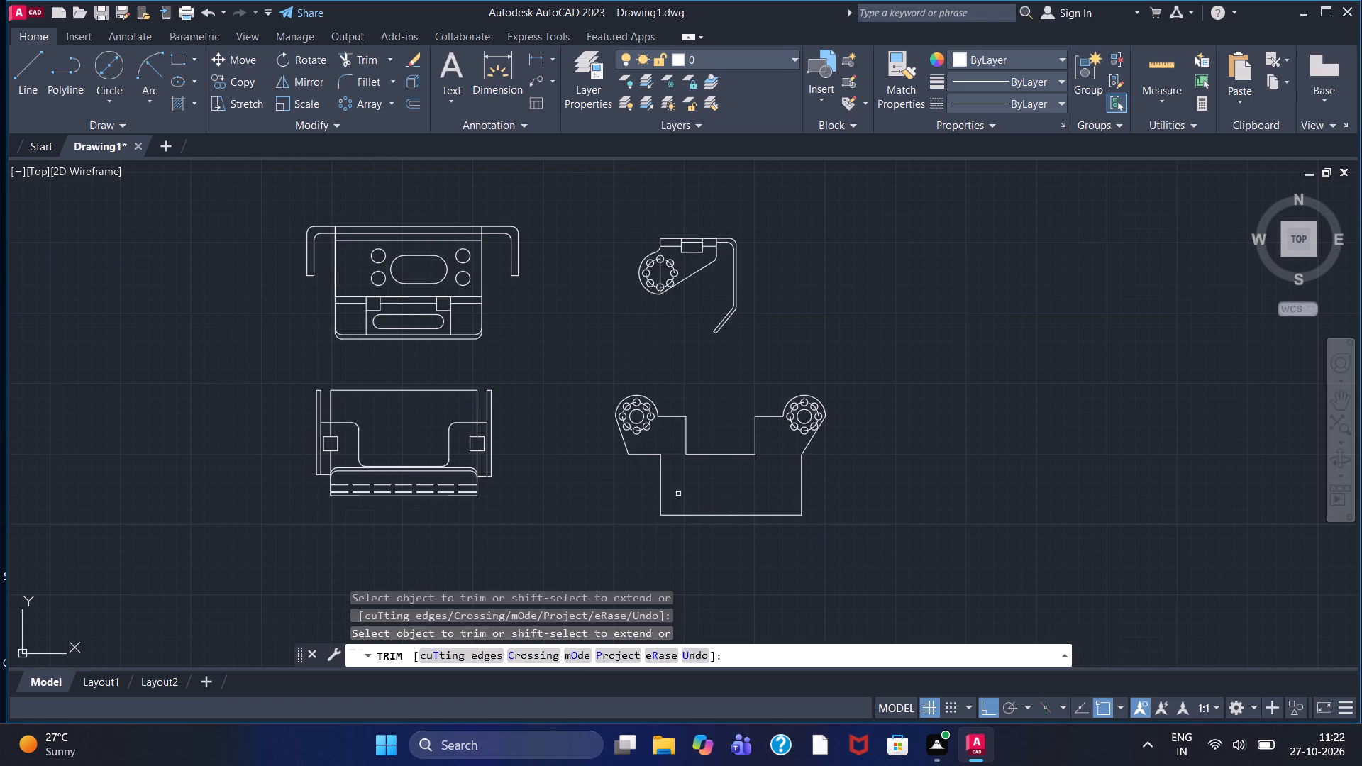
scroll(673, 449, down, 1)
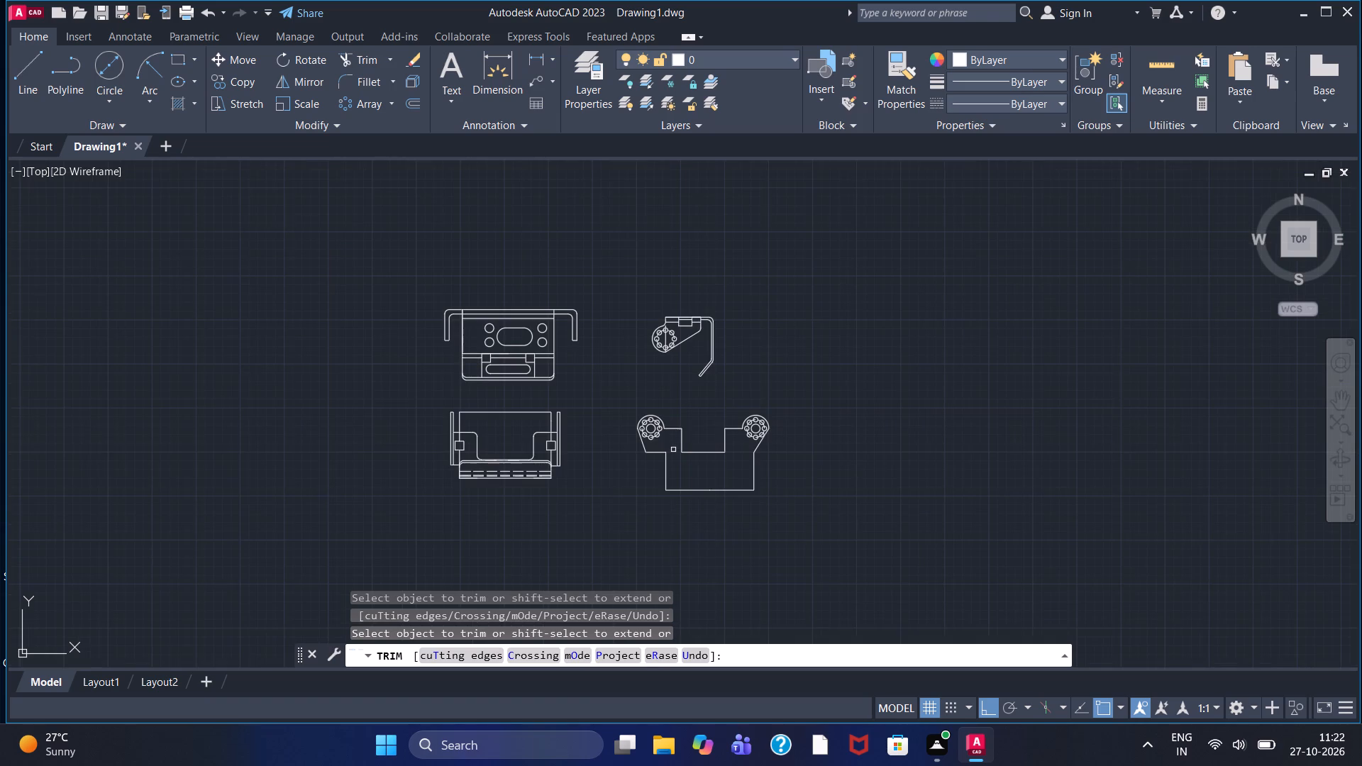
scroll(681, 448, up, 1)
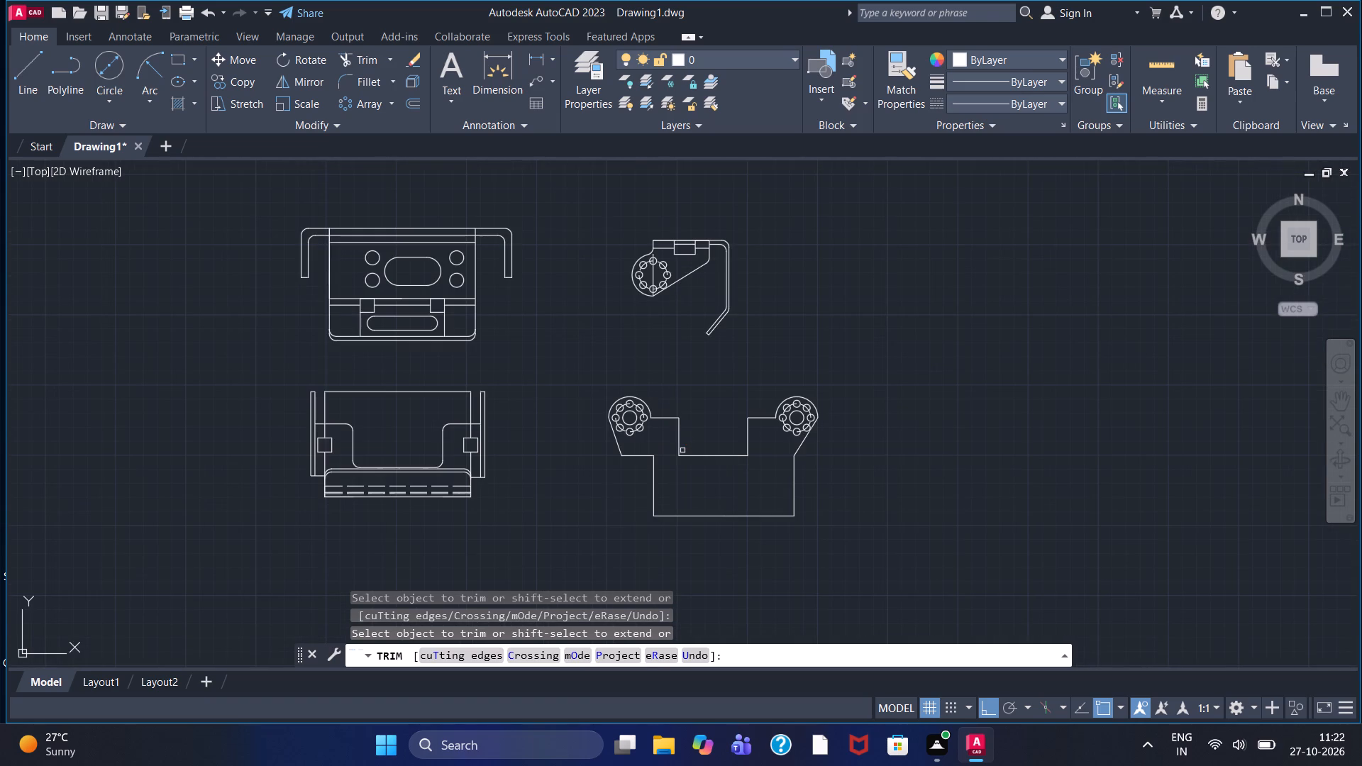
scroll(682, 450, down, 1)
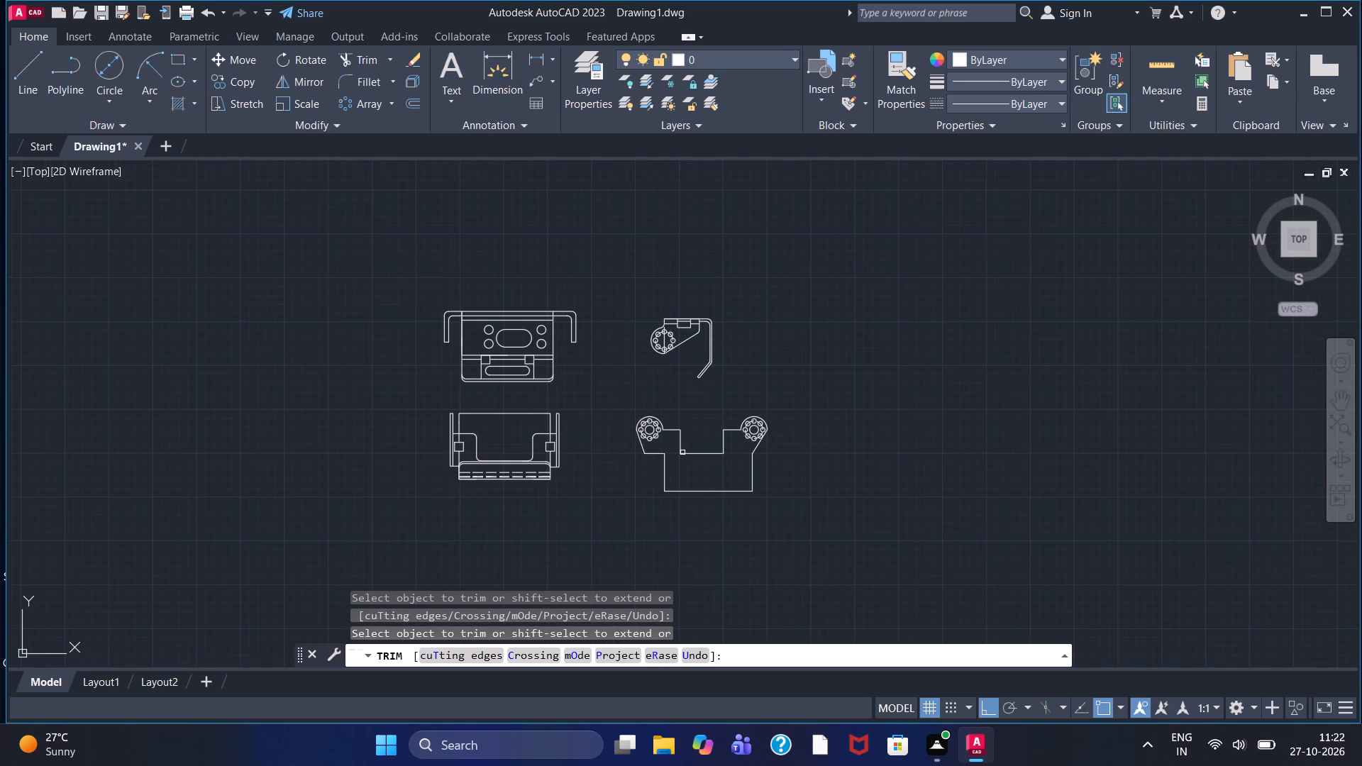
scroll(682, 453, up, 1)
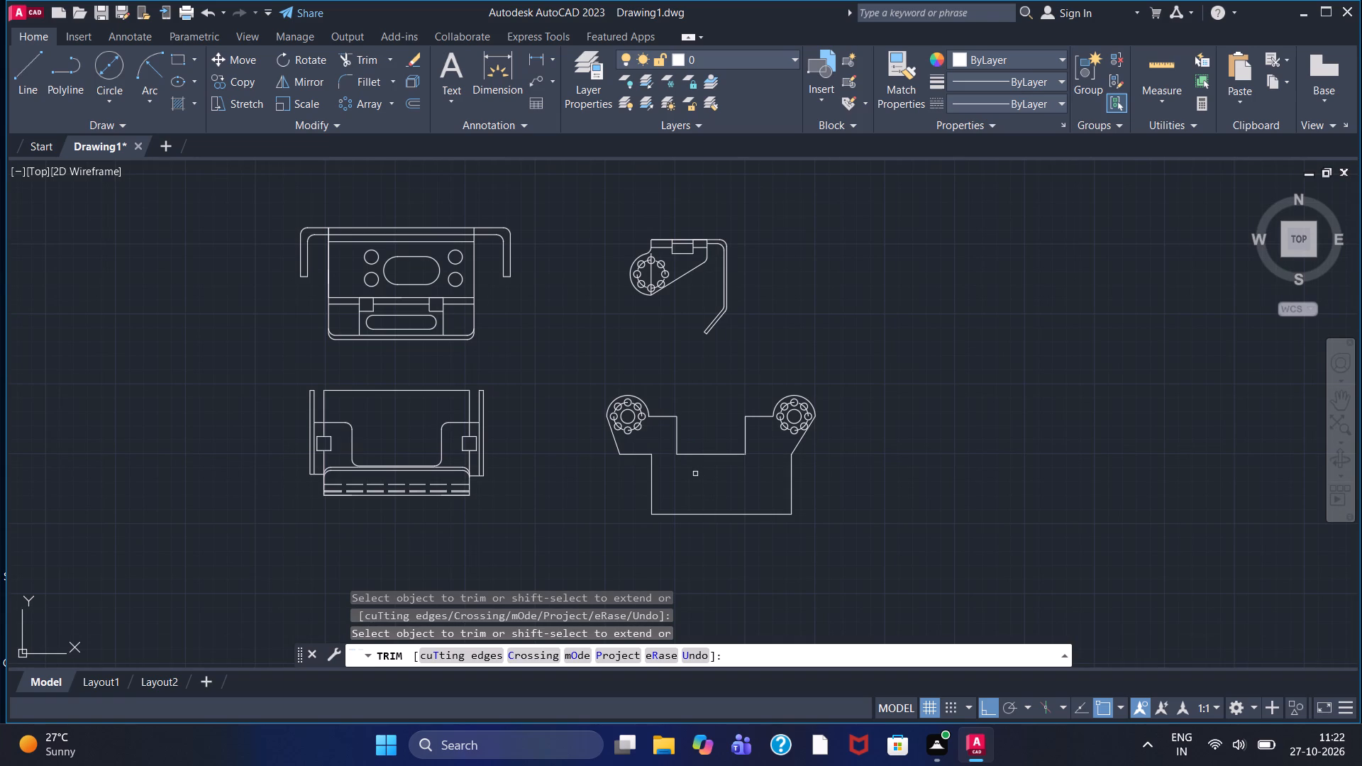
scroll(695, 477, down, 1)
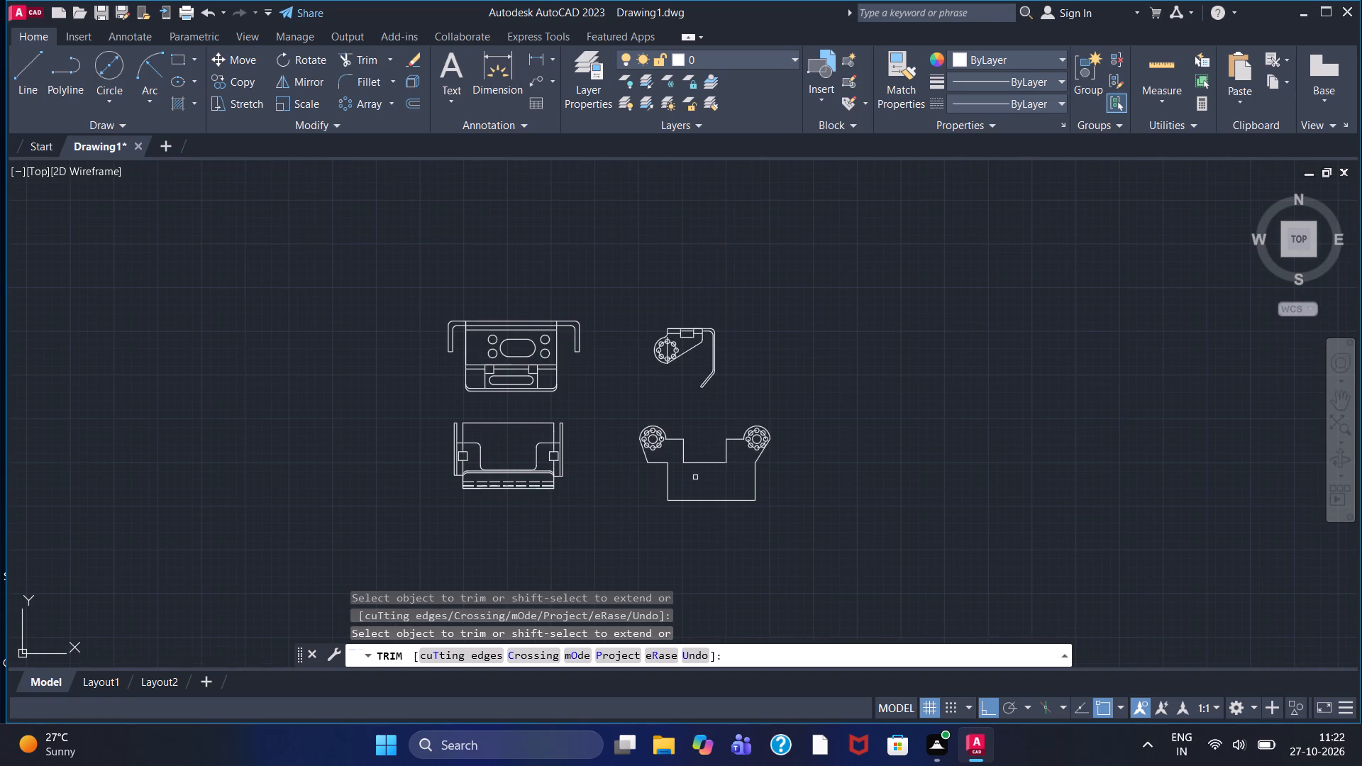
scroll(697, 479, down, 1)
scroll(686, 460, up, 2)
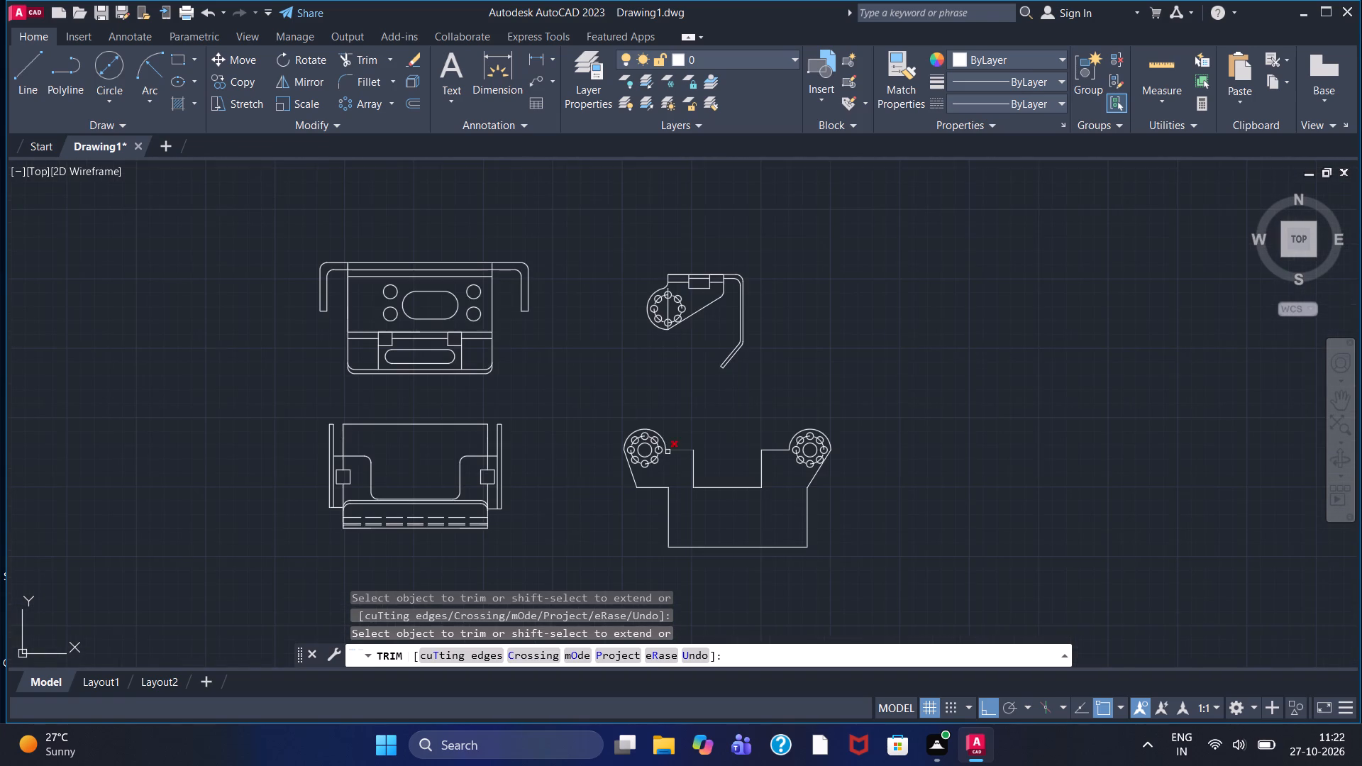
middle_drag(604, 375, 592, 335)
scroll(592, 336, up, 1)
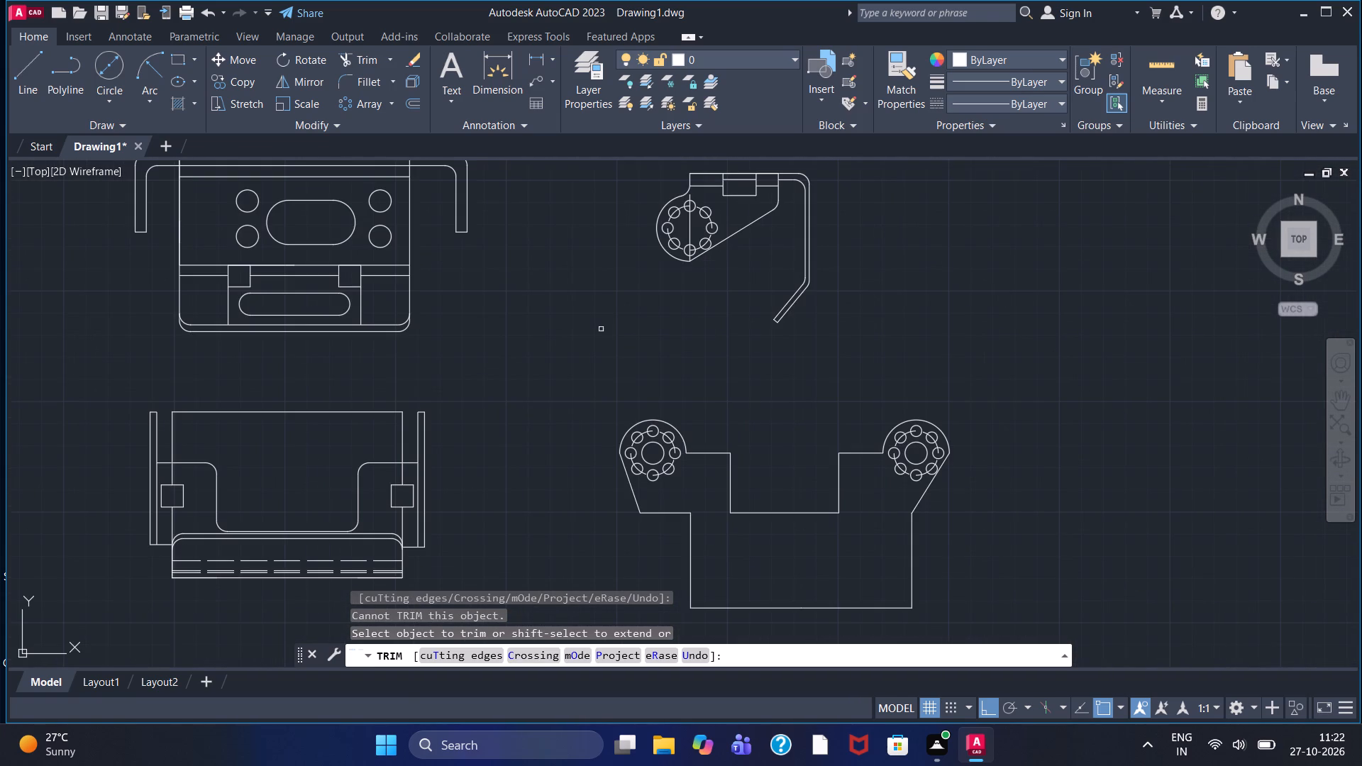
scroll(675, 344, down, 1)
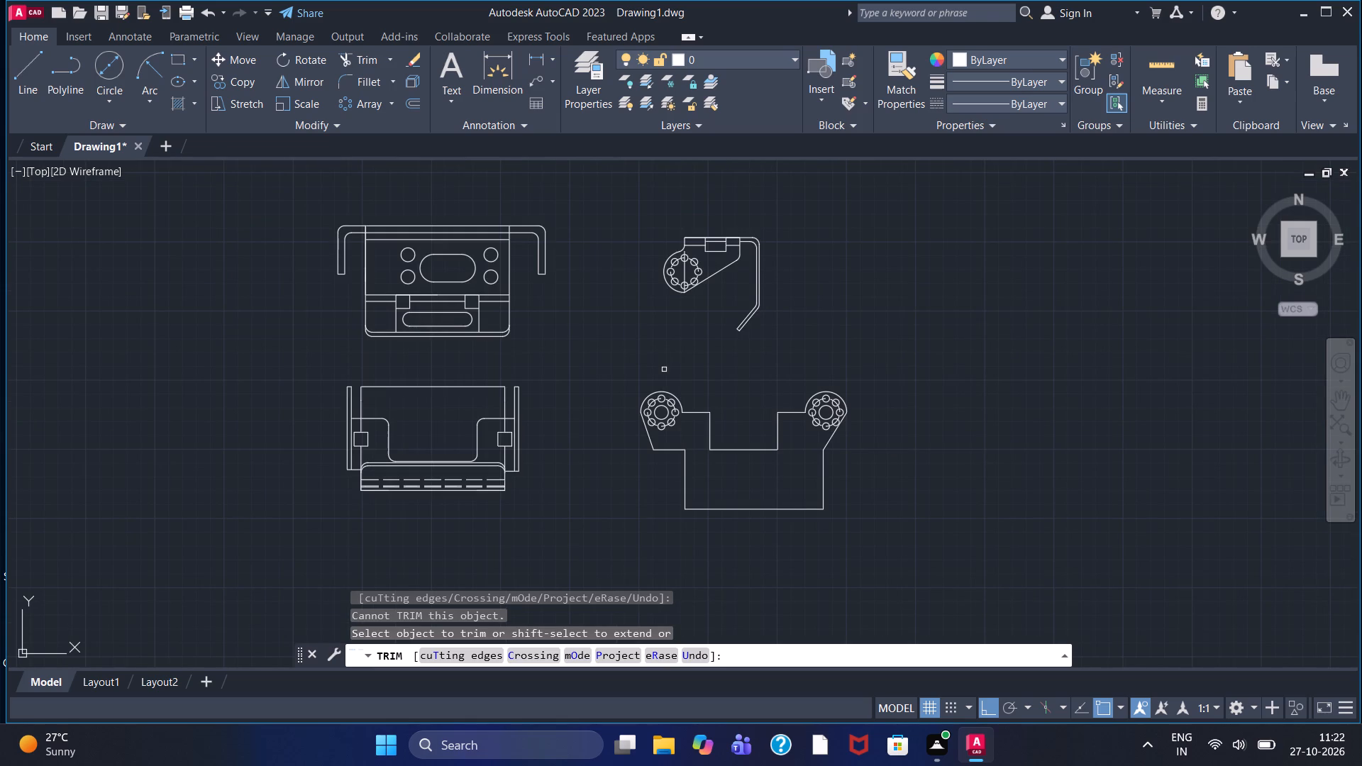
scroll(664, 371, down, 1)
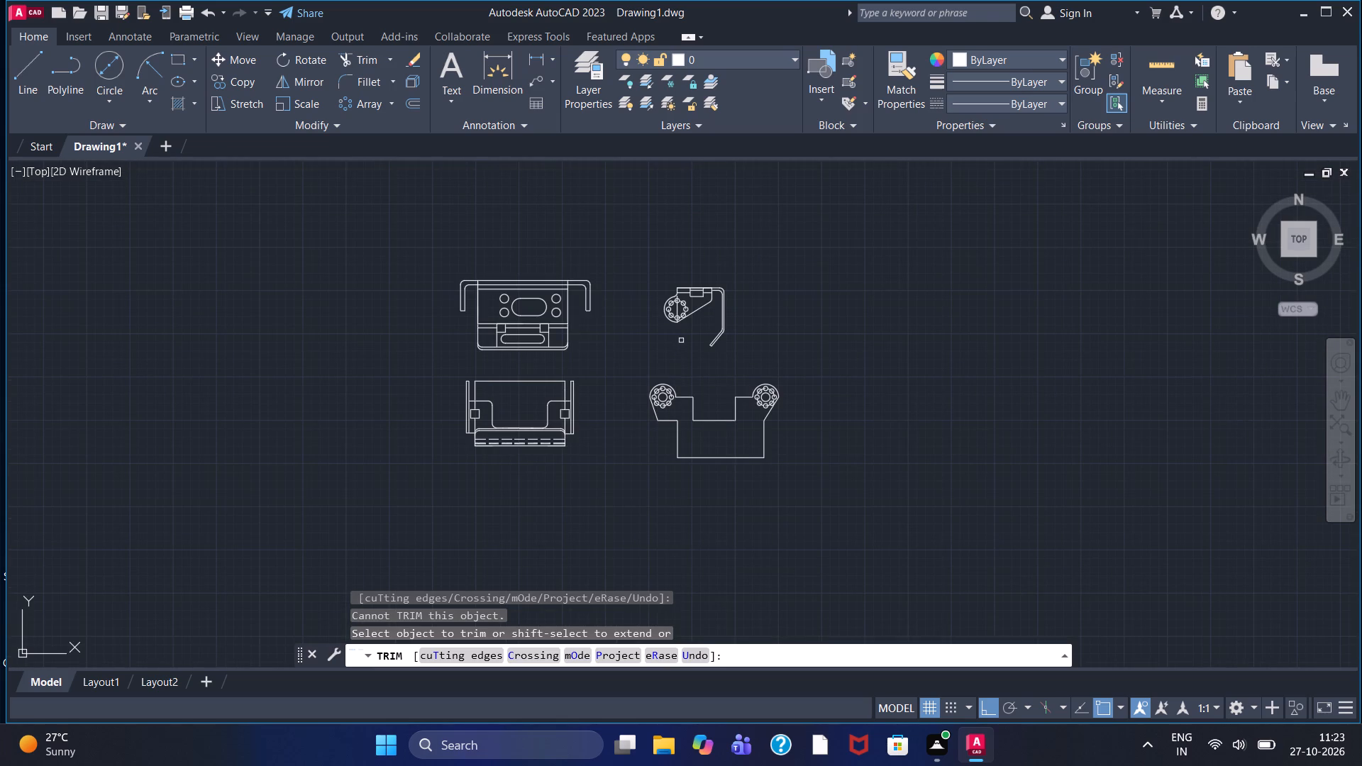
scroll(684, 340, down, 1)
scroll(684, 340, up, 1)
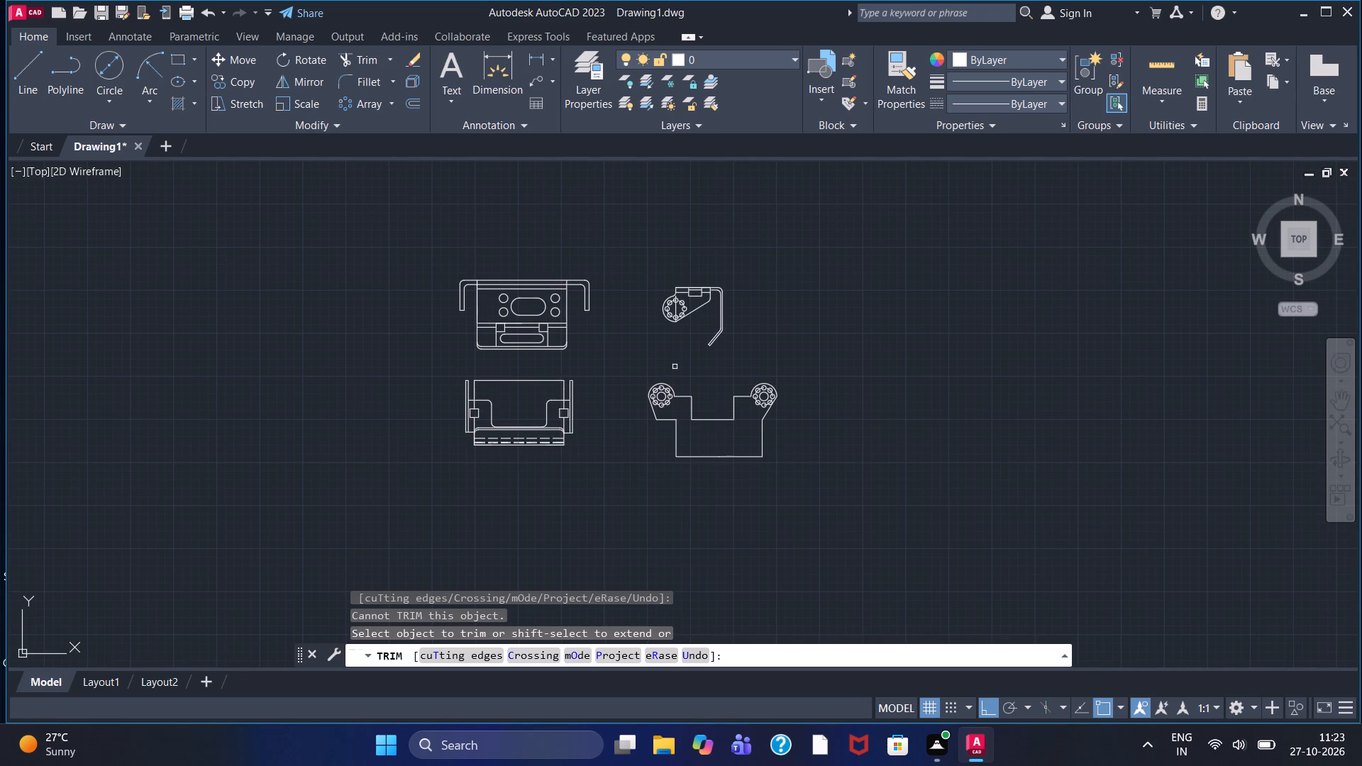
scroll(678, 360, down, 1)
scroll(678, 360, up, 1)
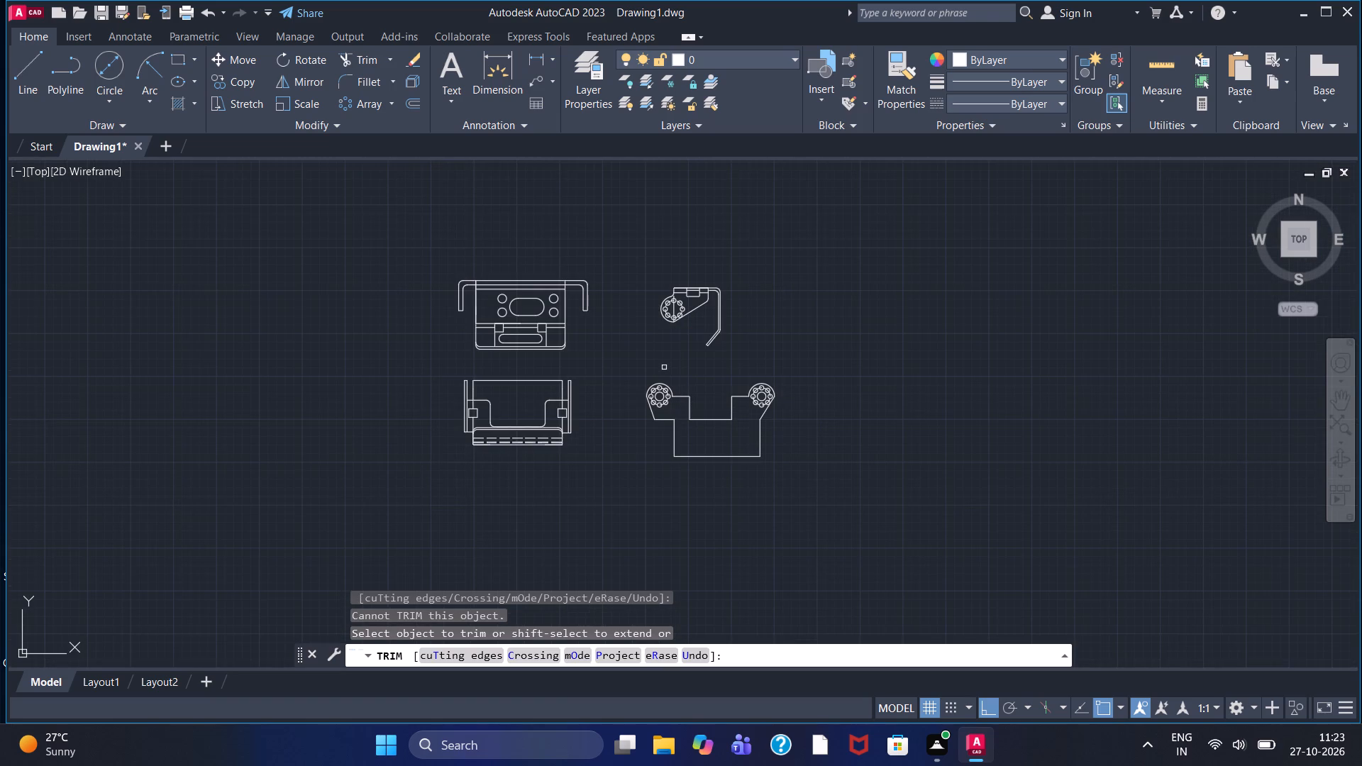
Draw a closed rectangle of lines, 5 wide and 10 high, just below the recess's lower-left corner.
scroll(707, 444, up, 3)
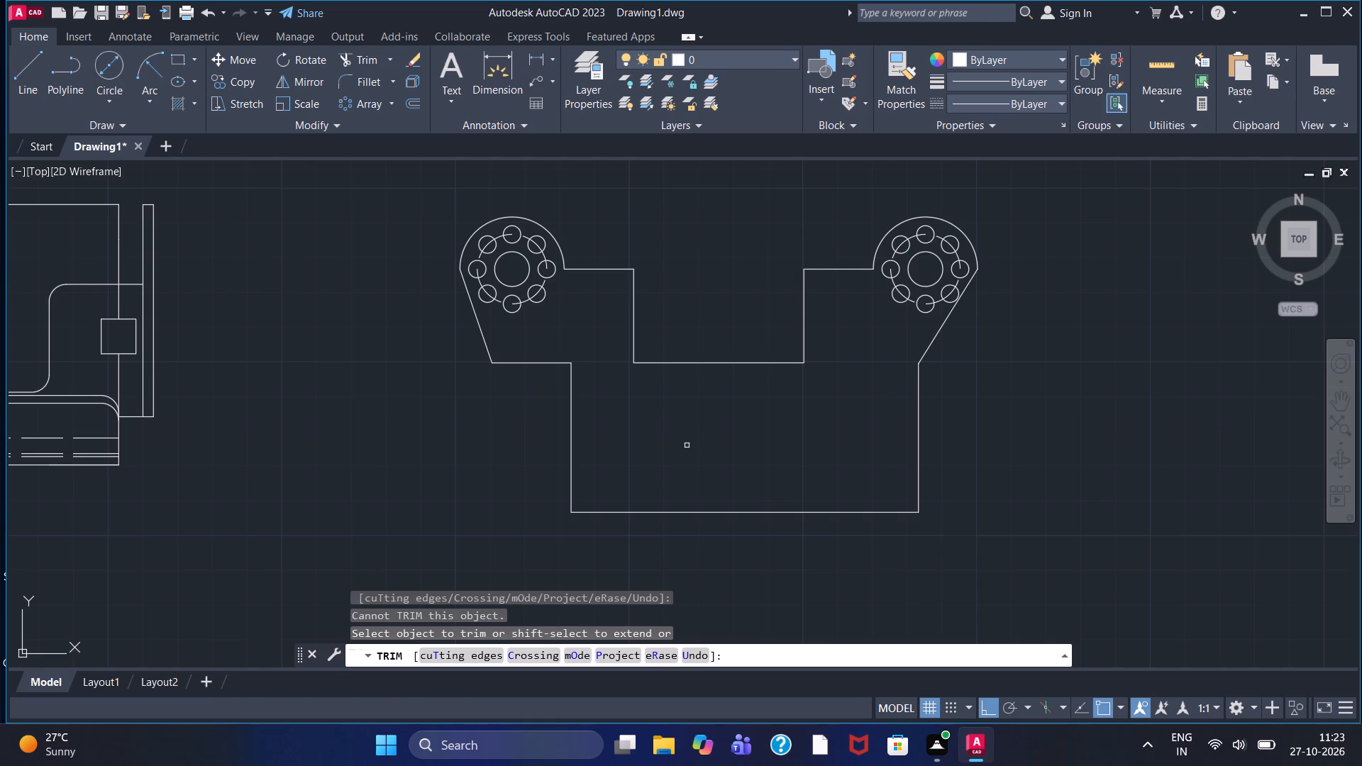
click(33, 69)
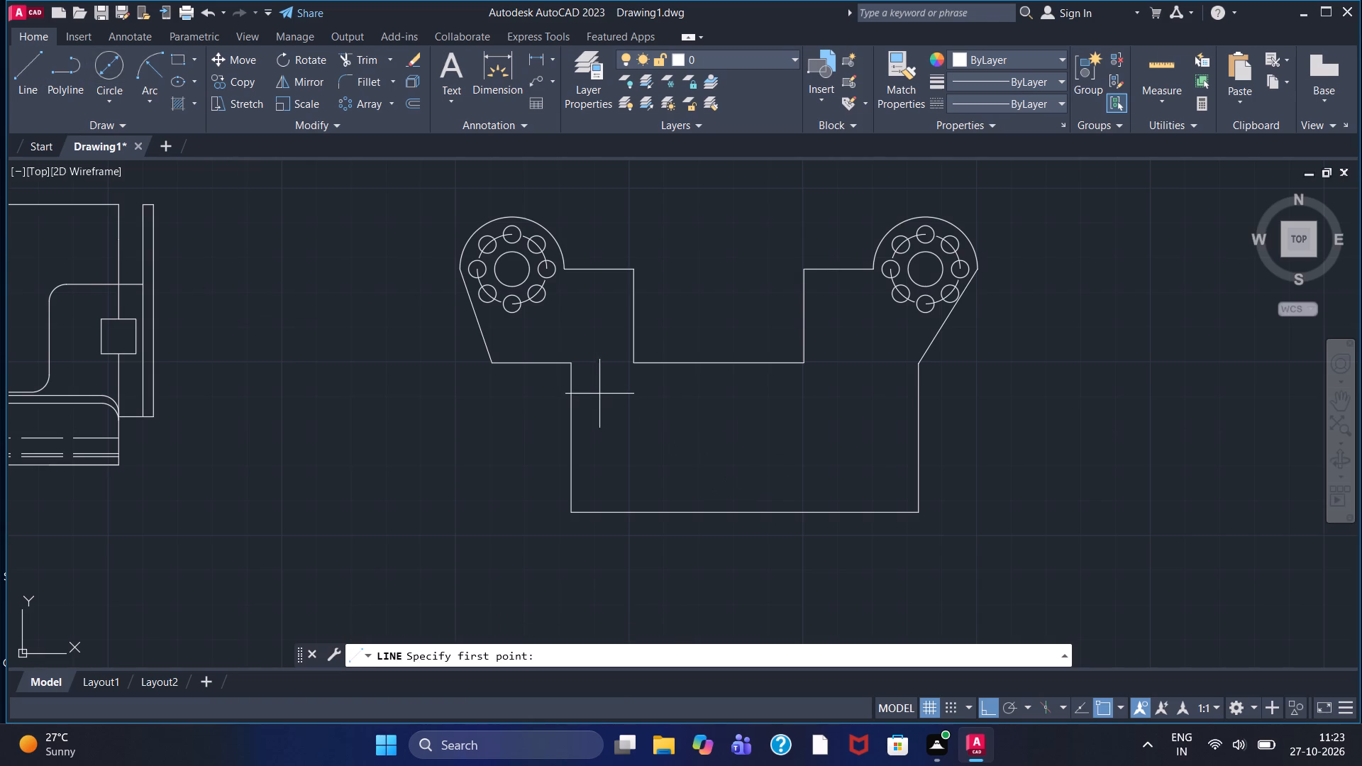
click(624, 382)
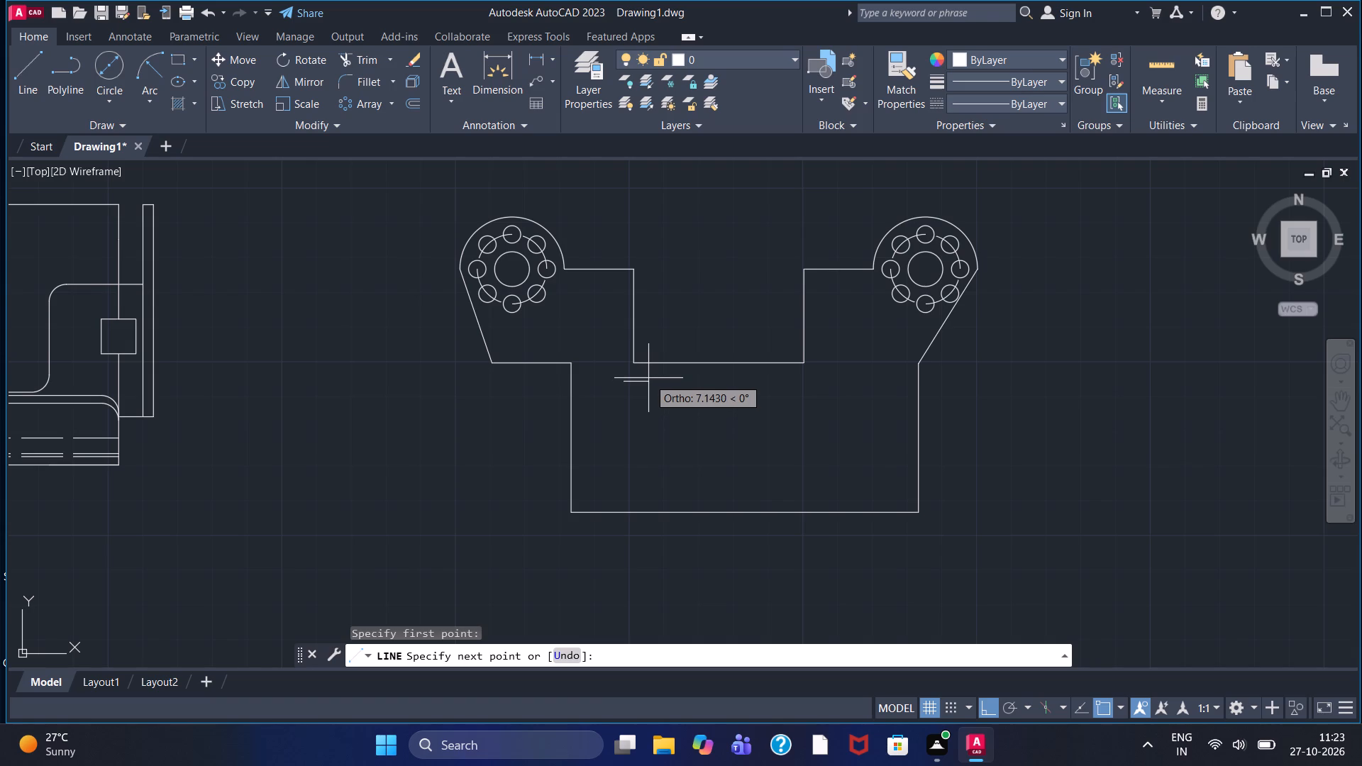
key(5)
key(Return)
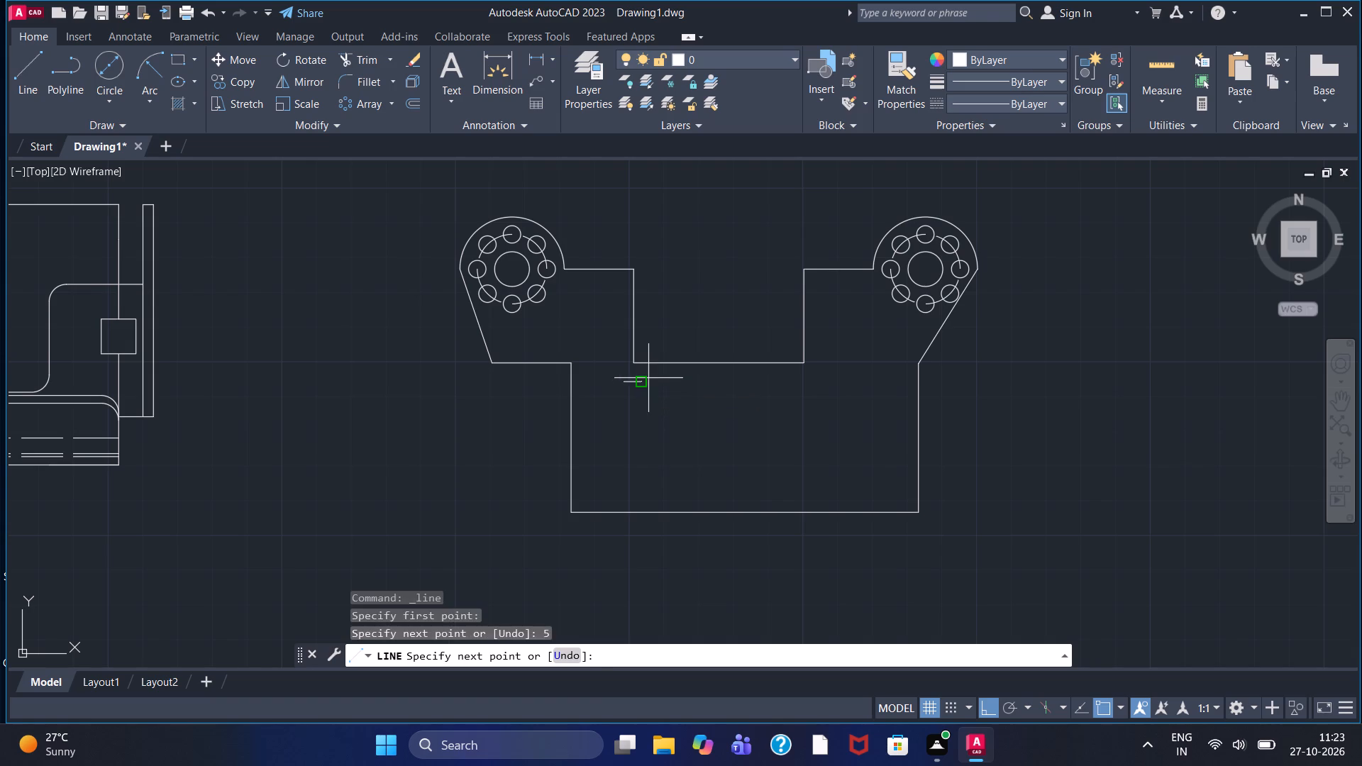
text(10)
key(Return)
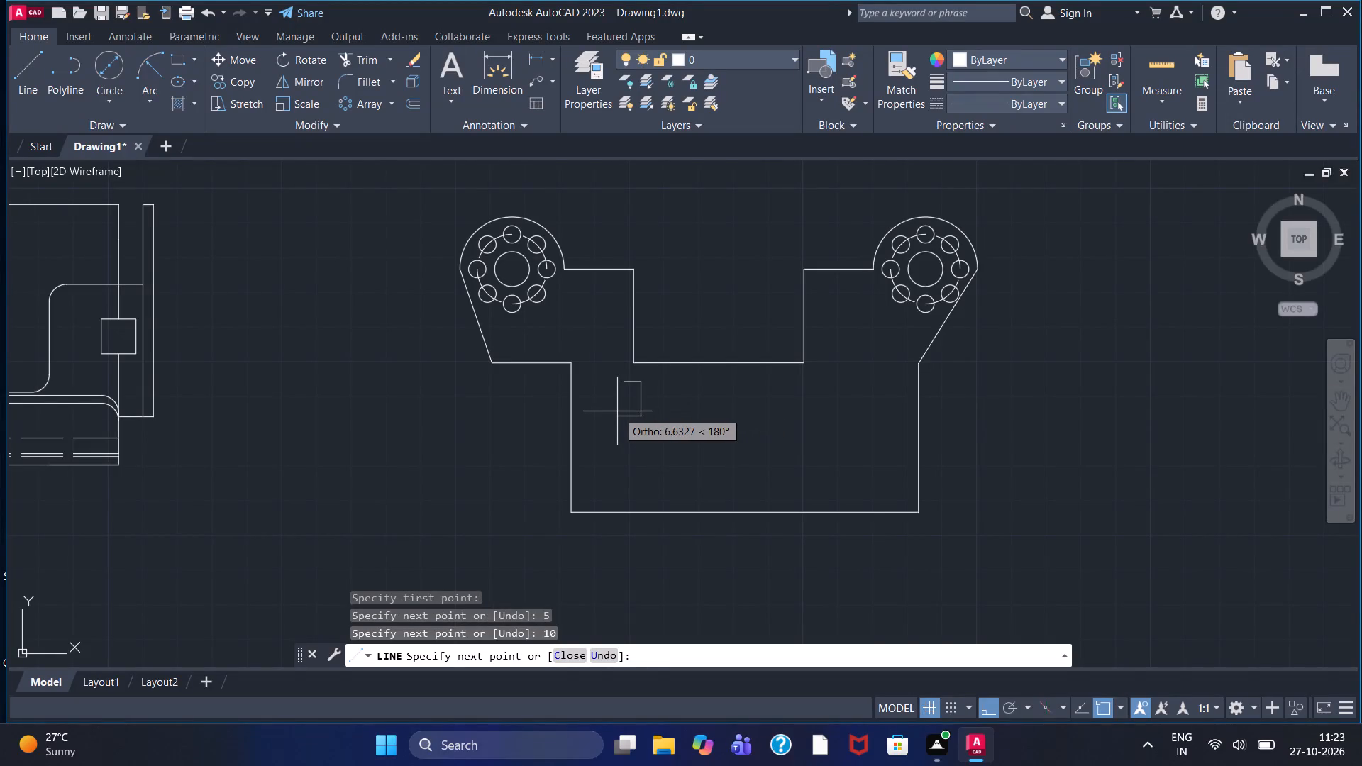
key(5)
key(Return)
click(626, 387)
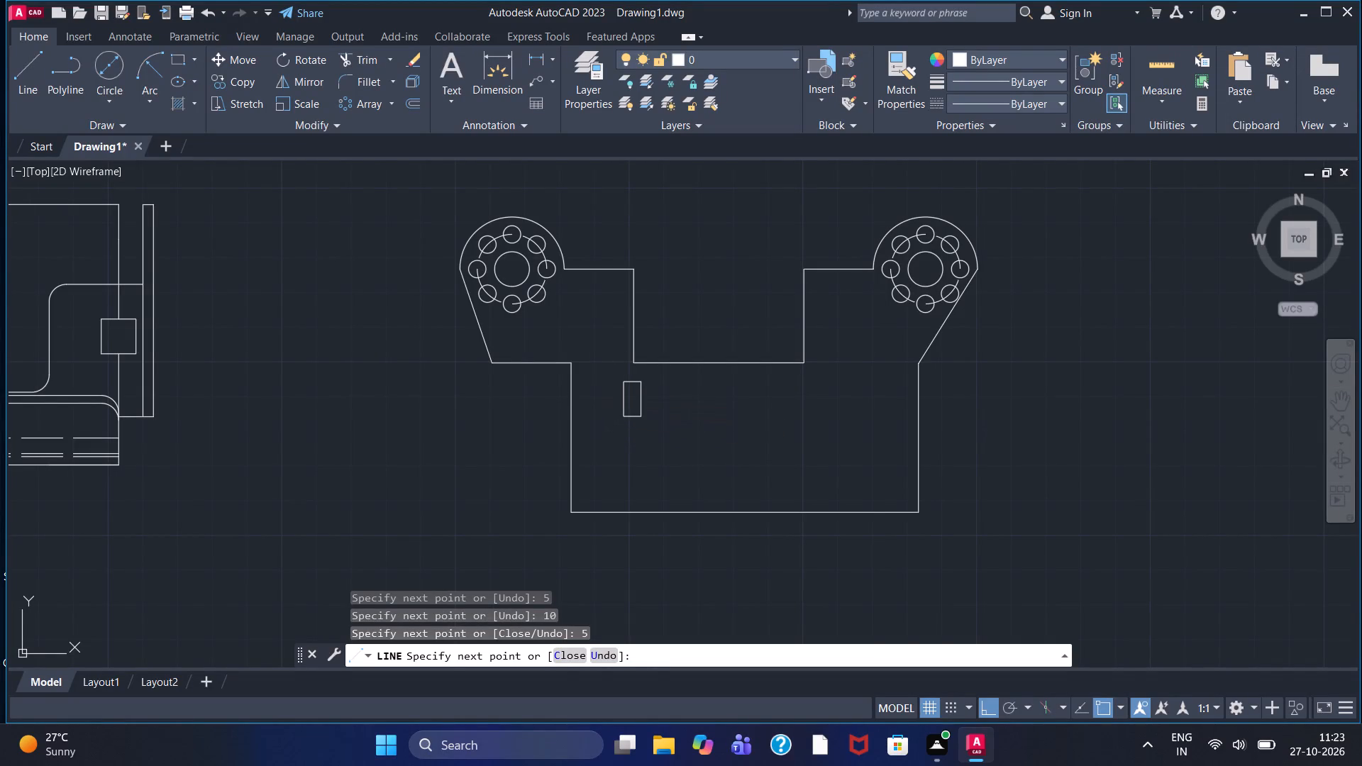
key(Escape)
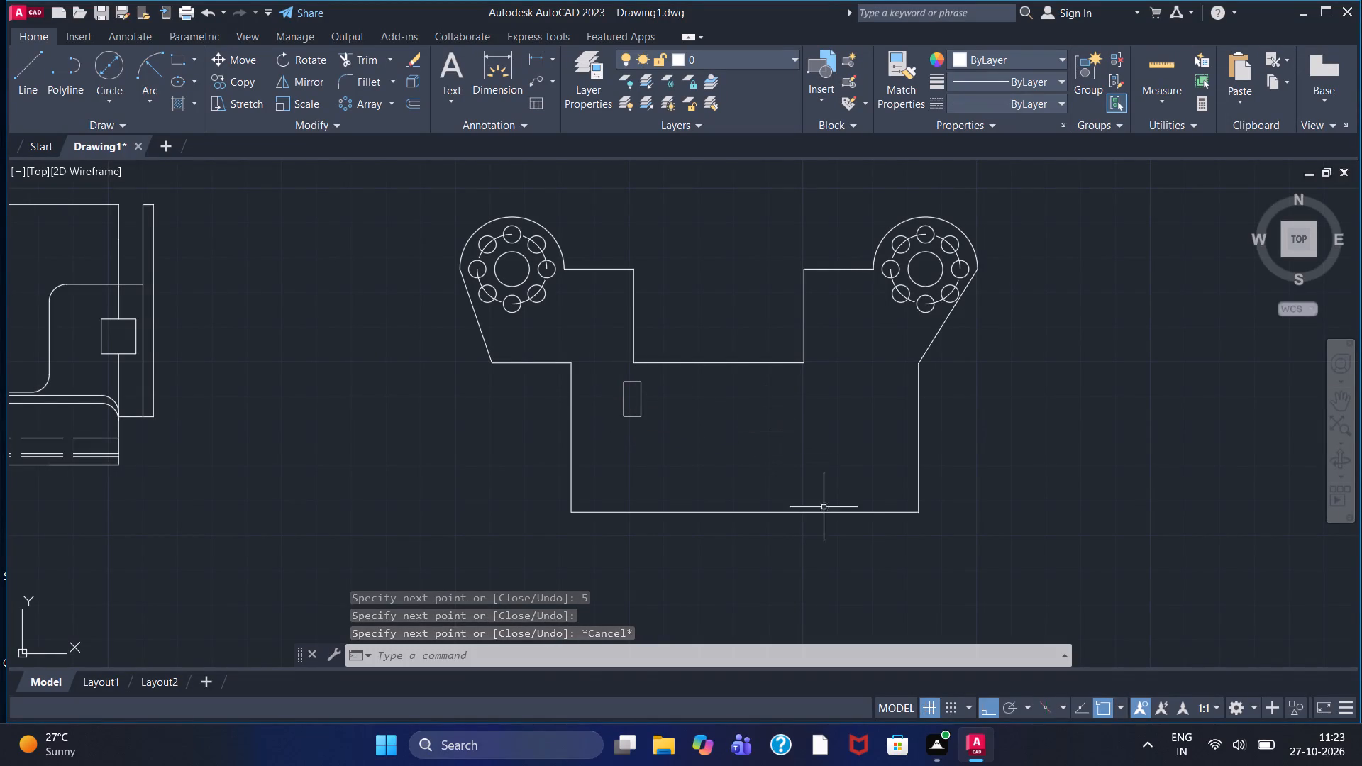
Draw a matching closed rectangle of lines, 5 wide and 10 high, just below the recess's lower-right corner.
click(37, 70)
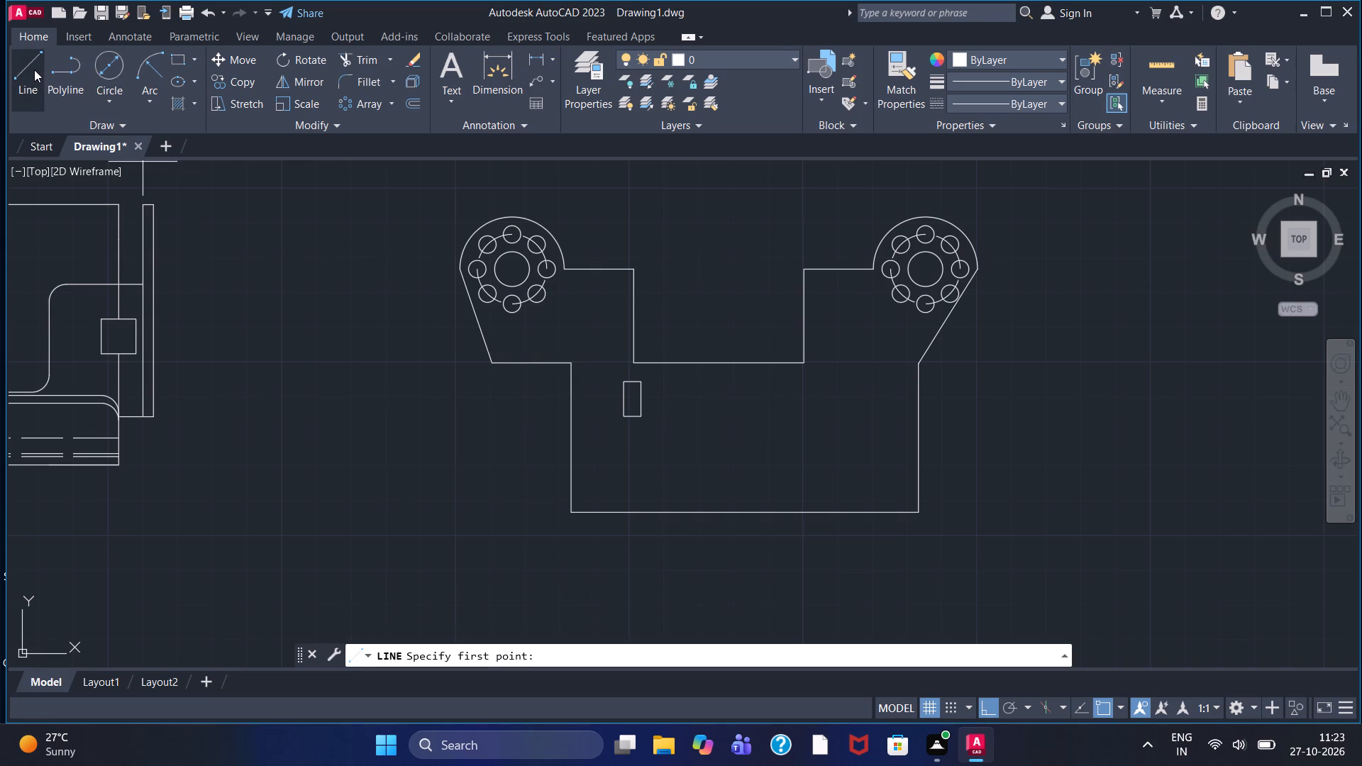
click(802, 382)
text(10)
key(Return)
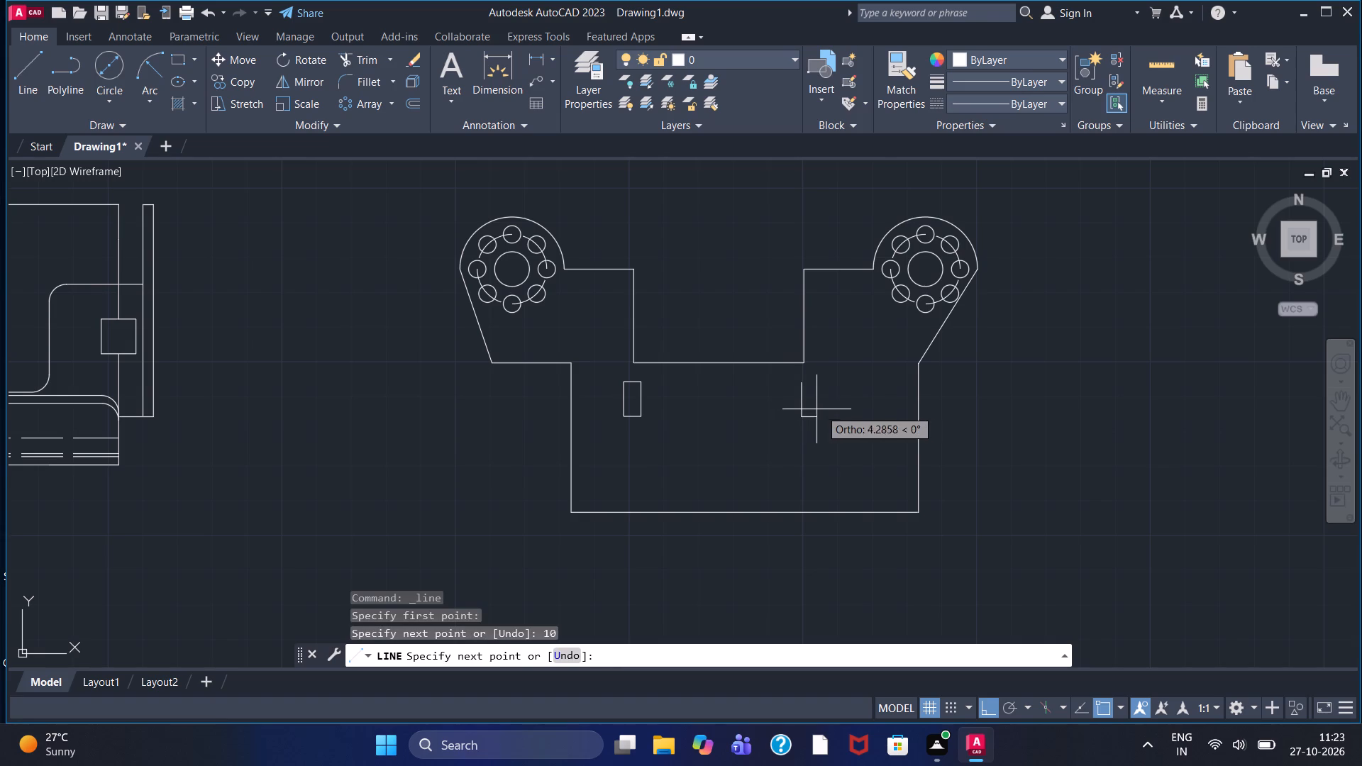
key(5)
key(Return)
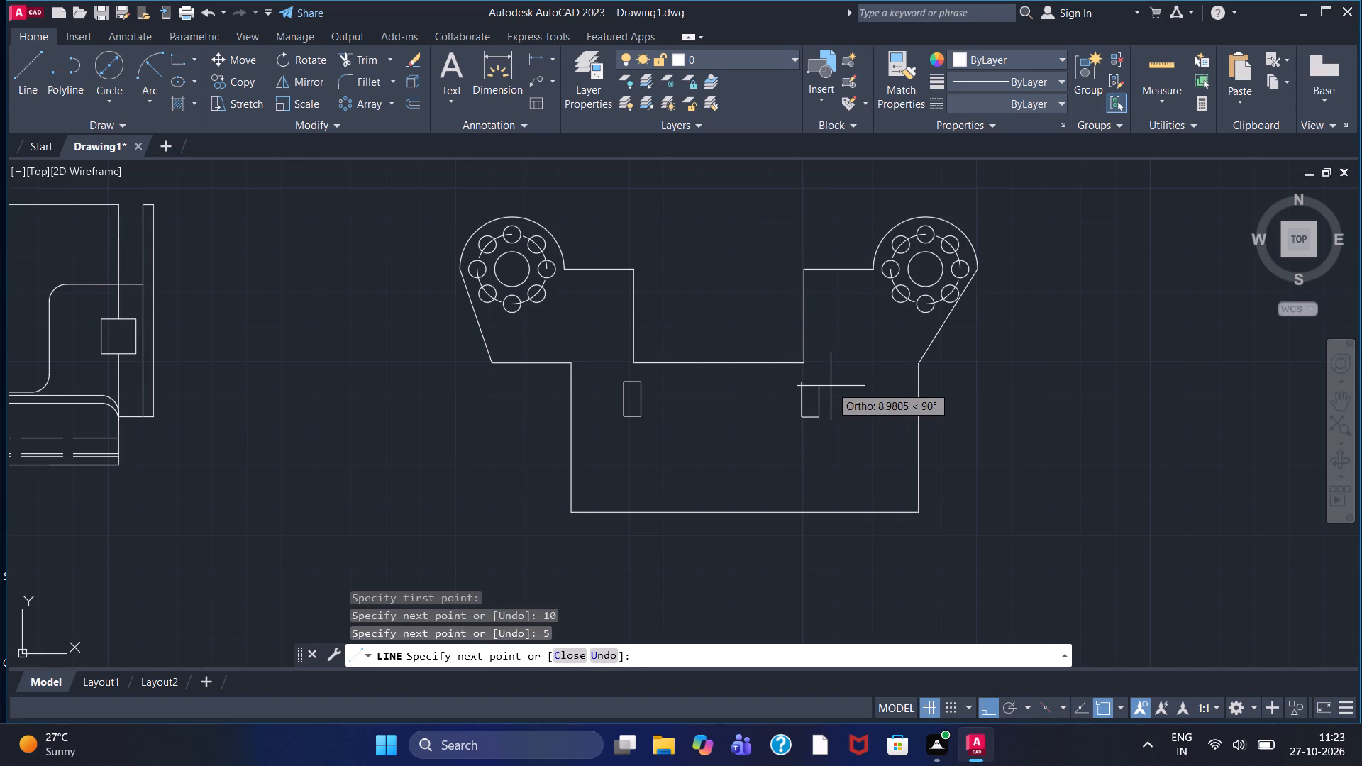
text(10)
key(Return)
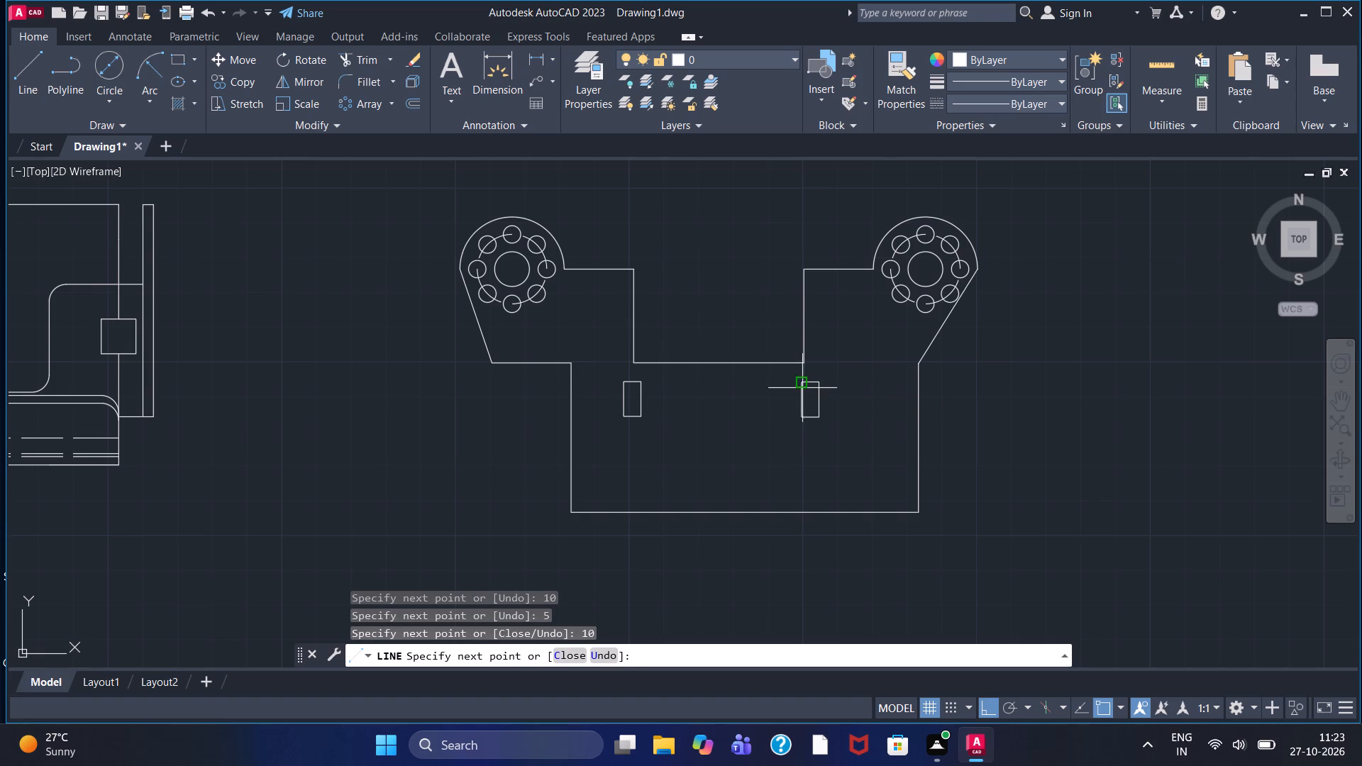
click(799, 388)
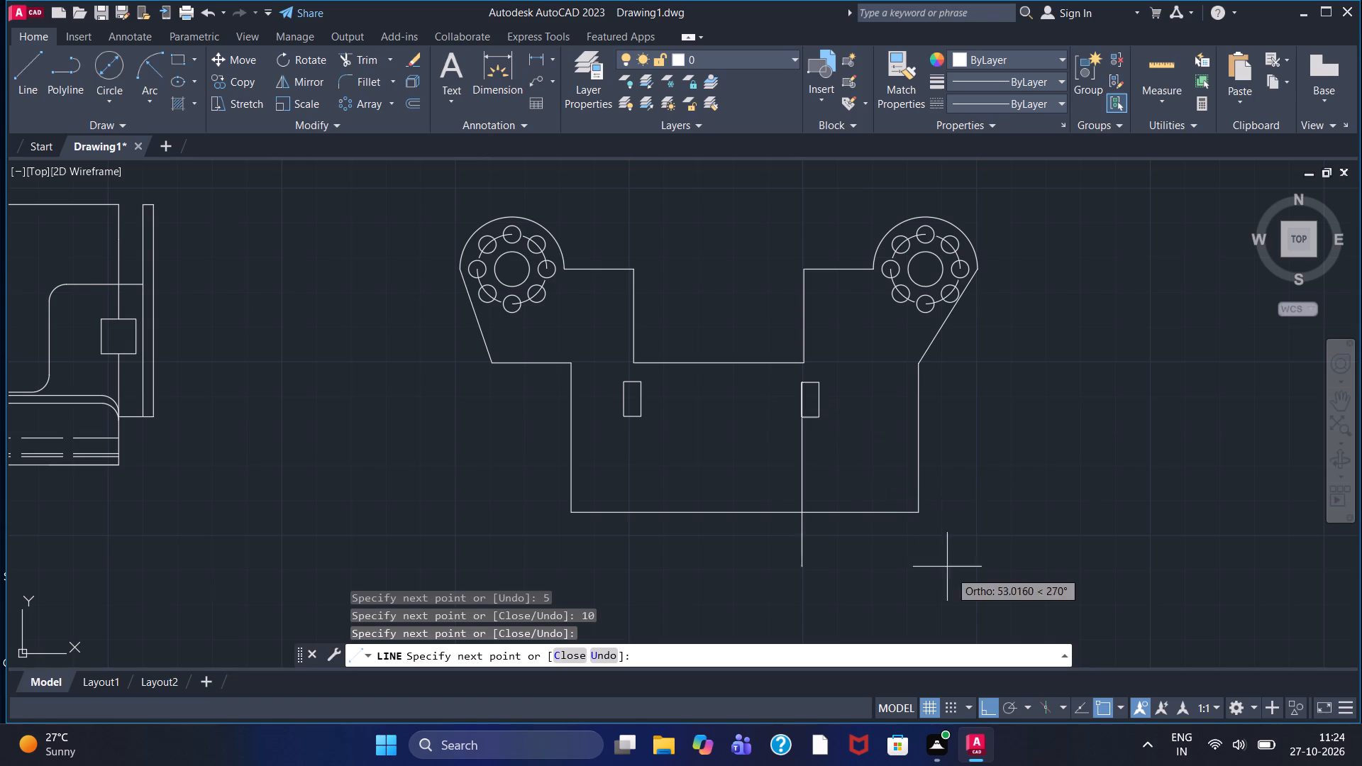
key(Escape)
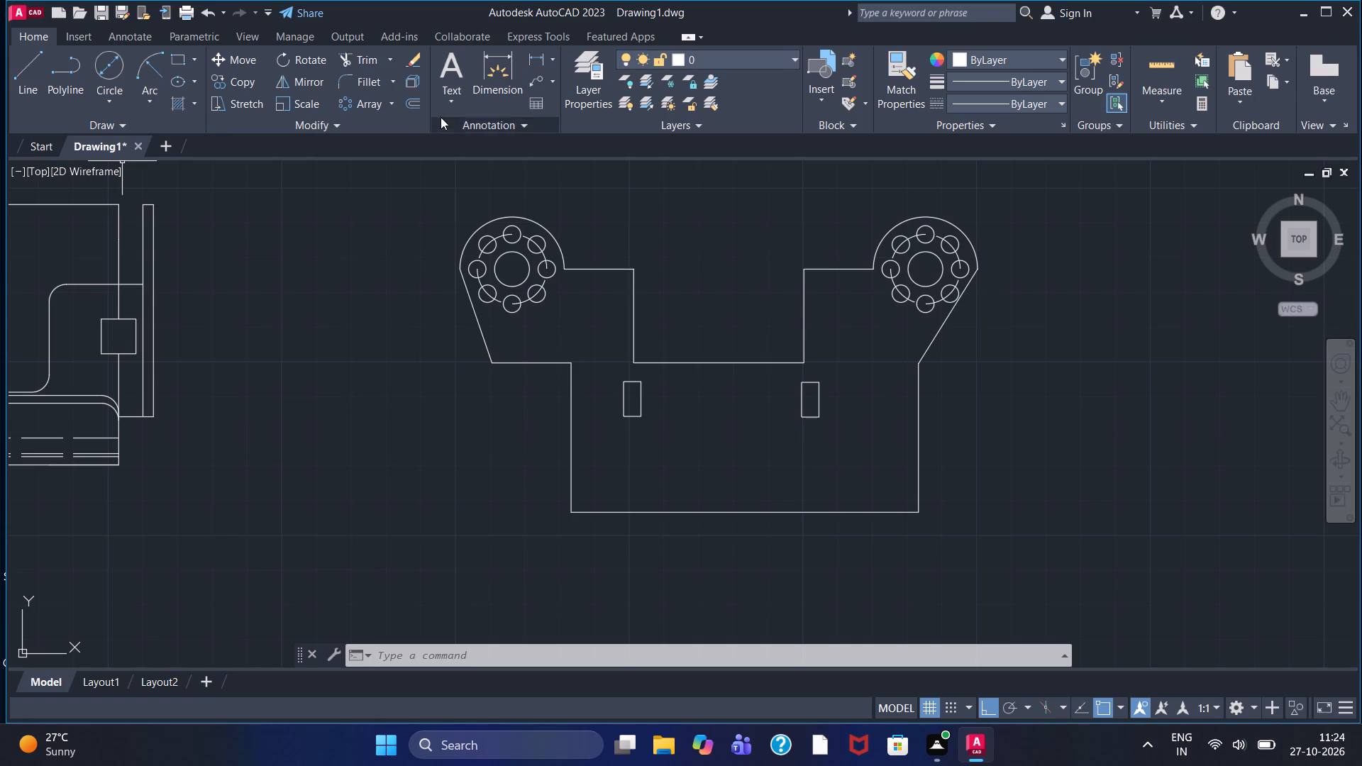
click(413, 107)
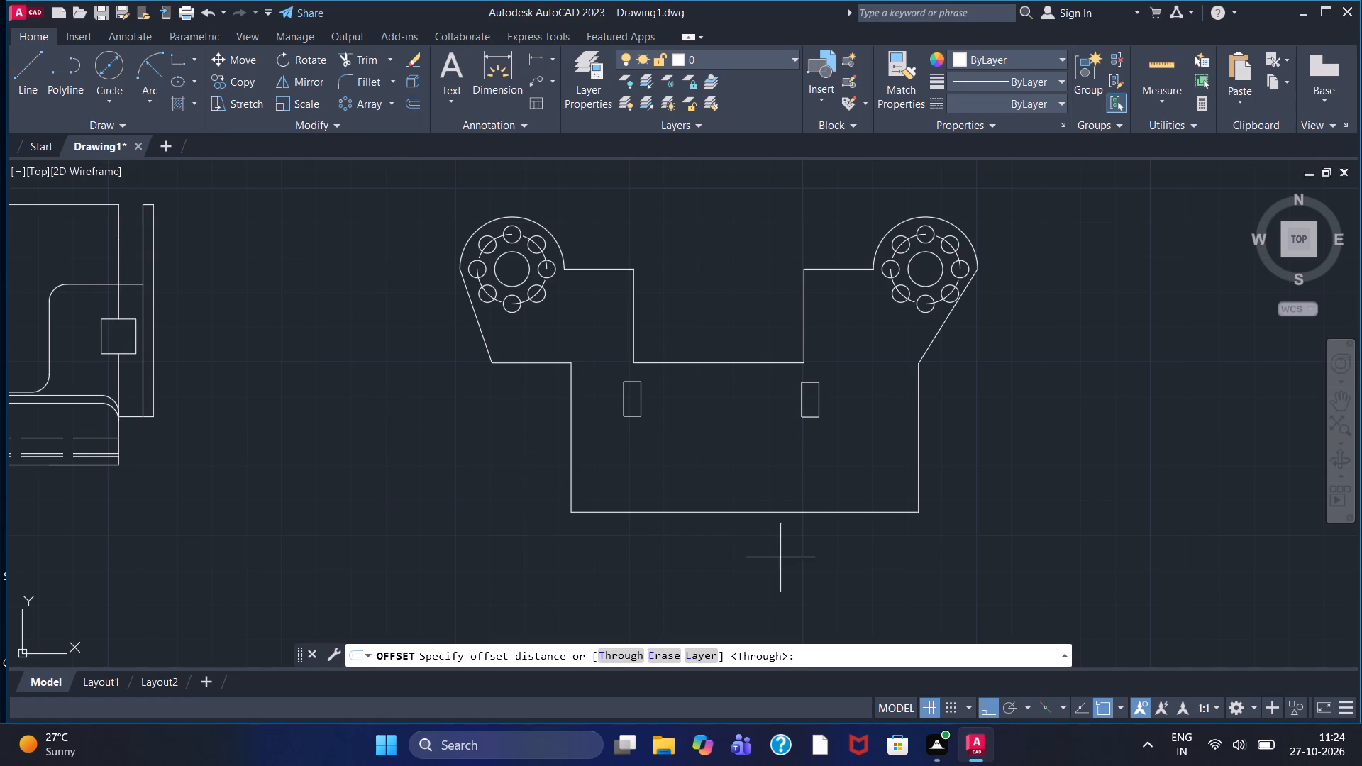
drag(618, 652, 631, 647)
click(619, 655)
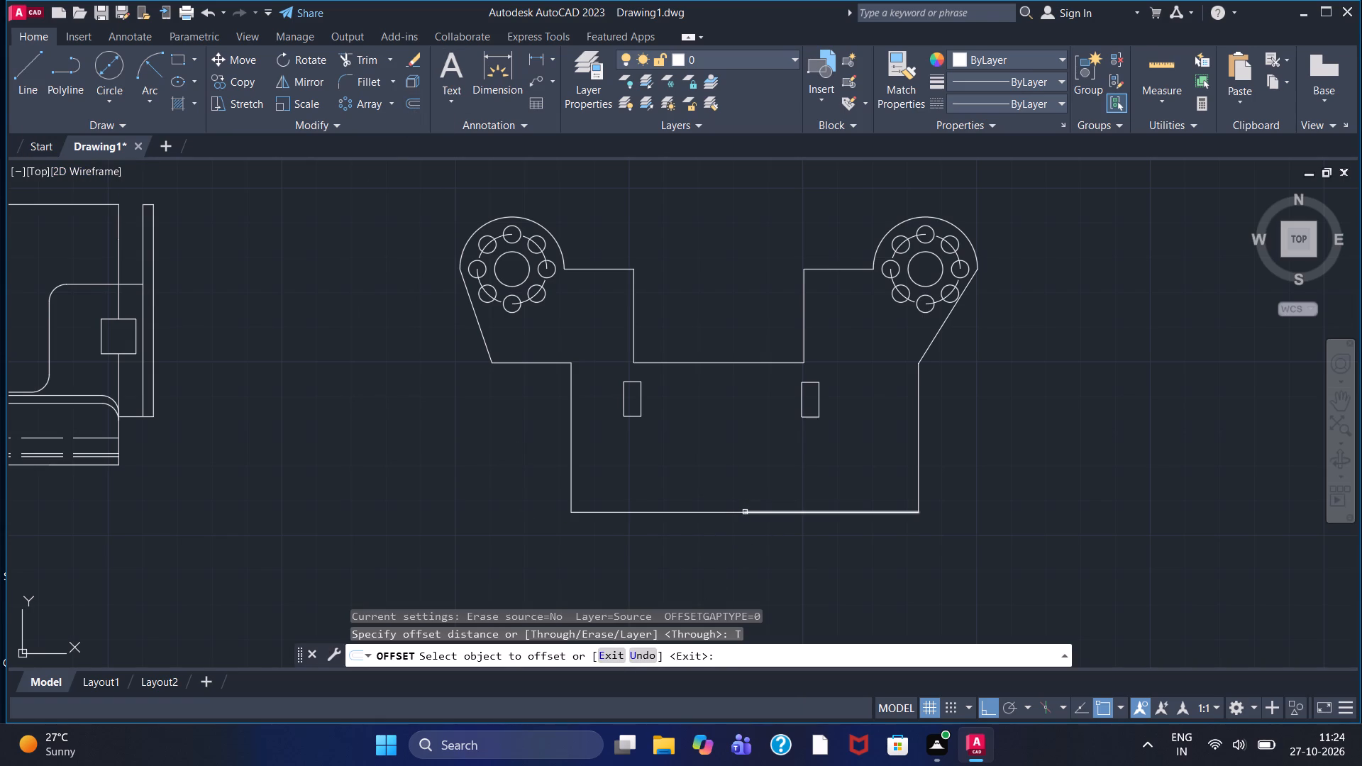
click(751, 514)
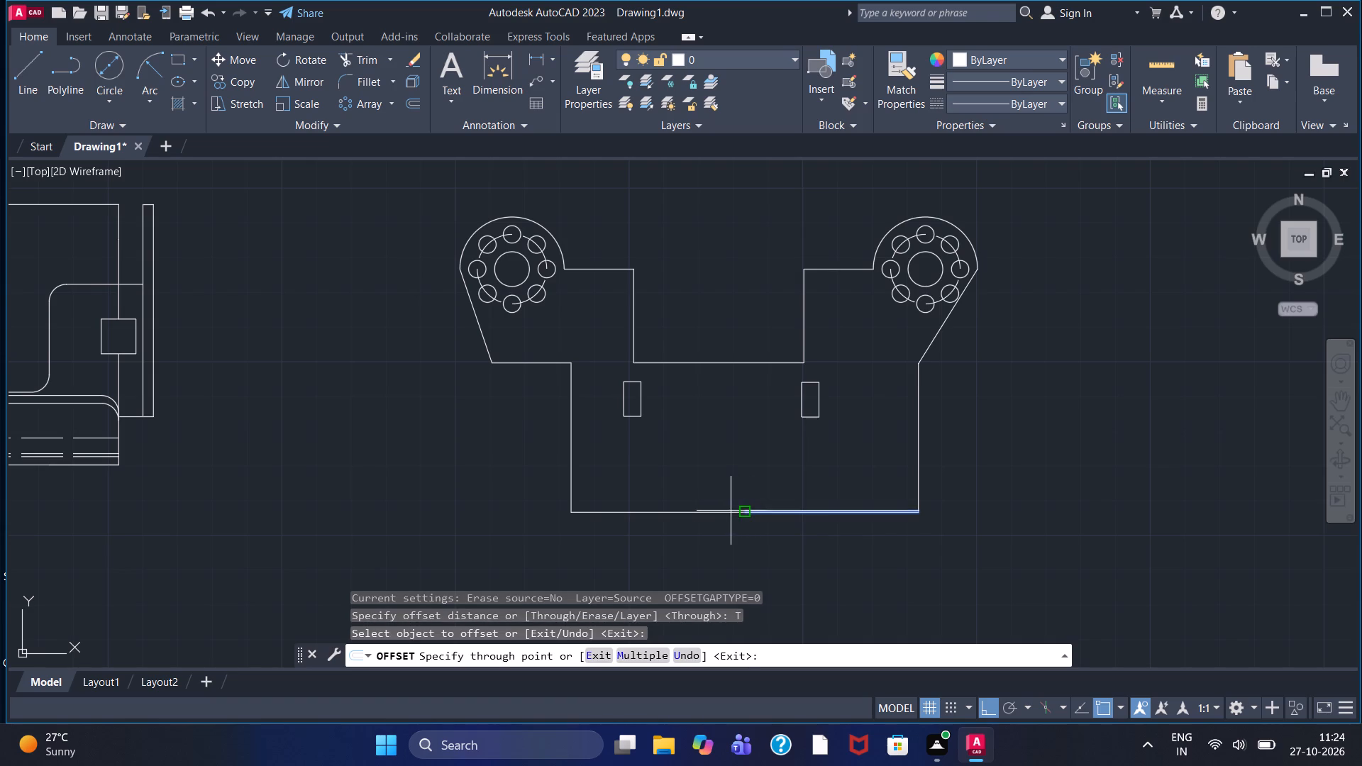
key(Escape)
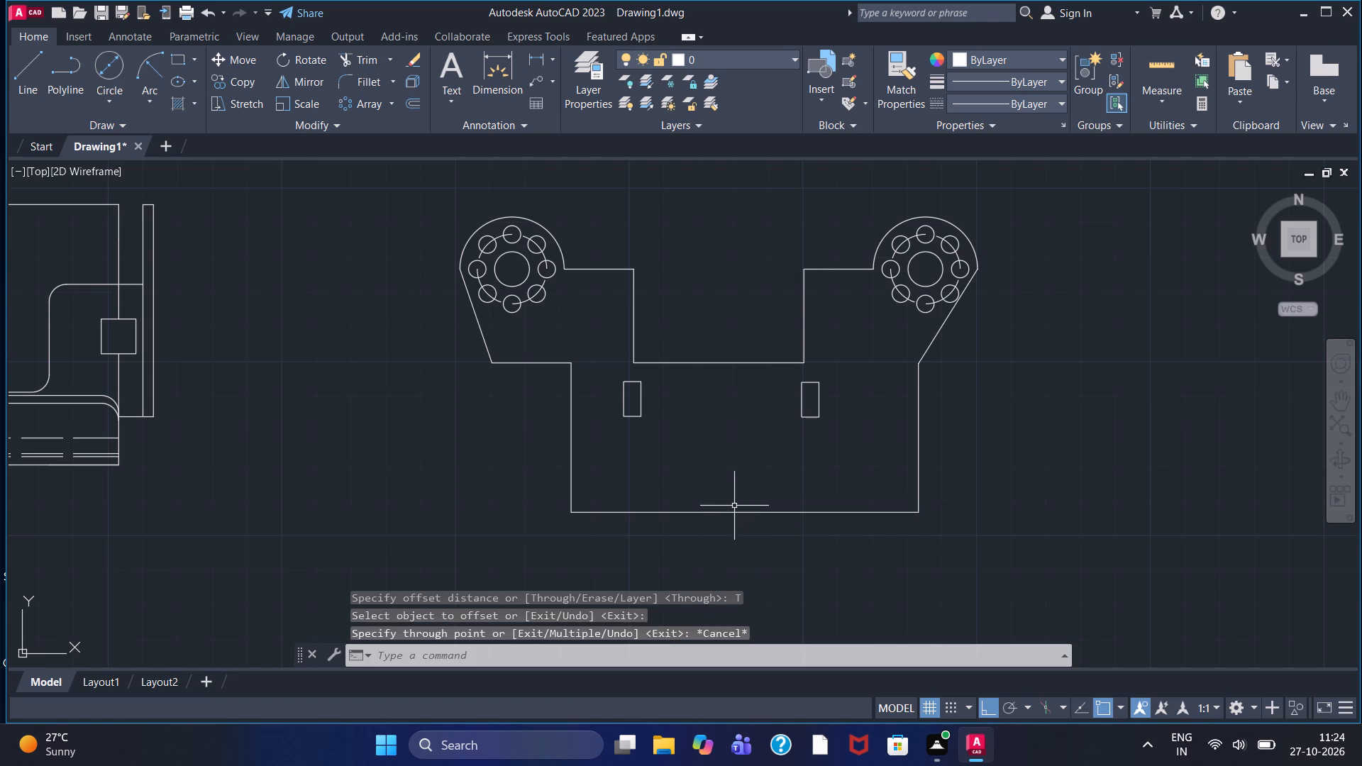
Draw connected lines from the stepped profile's lower-left corner: 5 up, across past the right edge, 10 up, and back past the left edge.
click(38, 65)
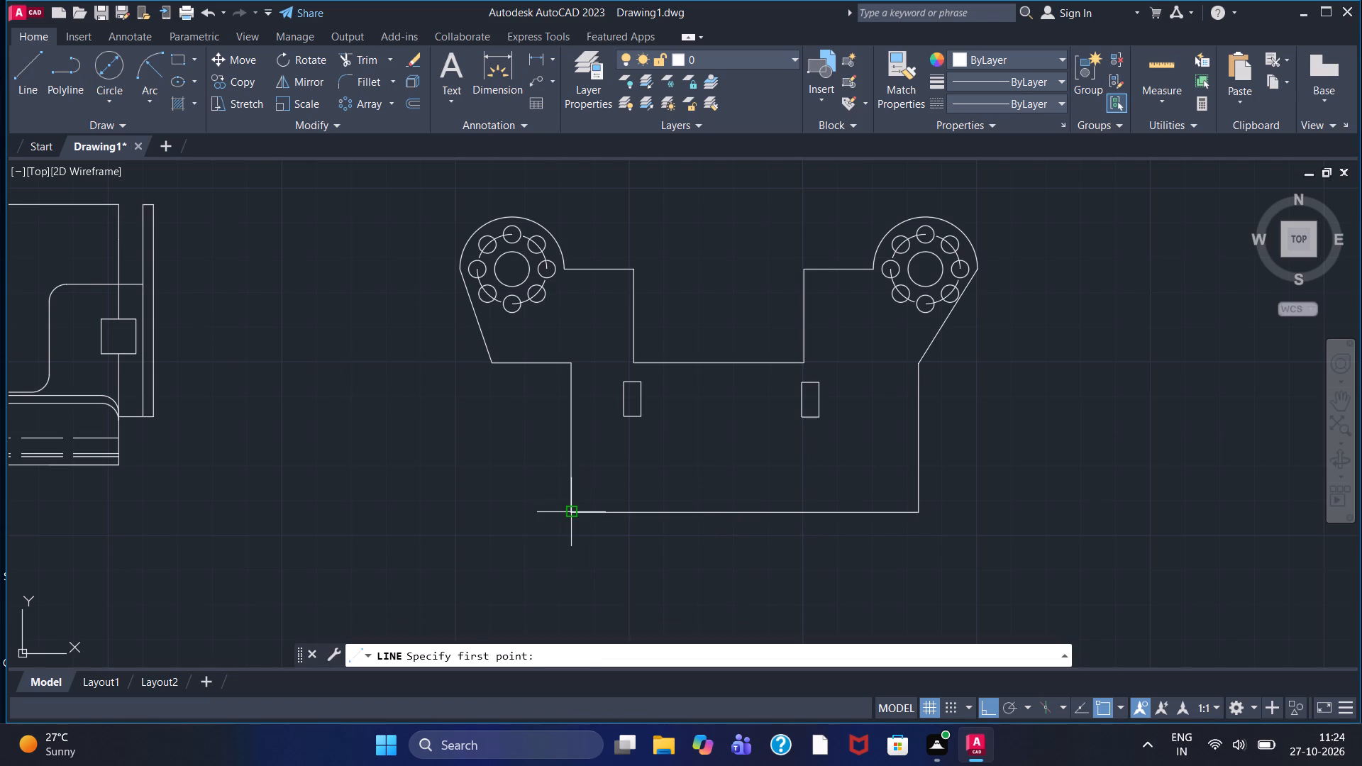
drag(572, 509, 573, 501)
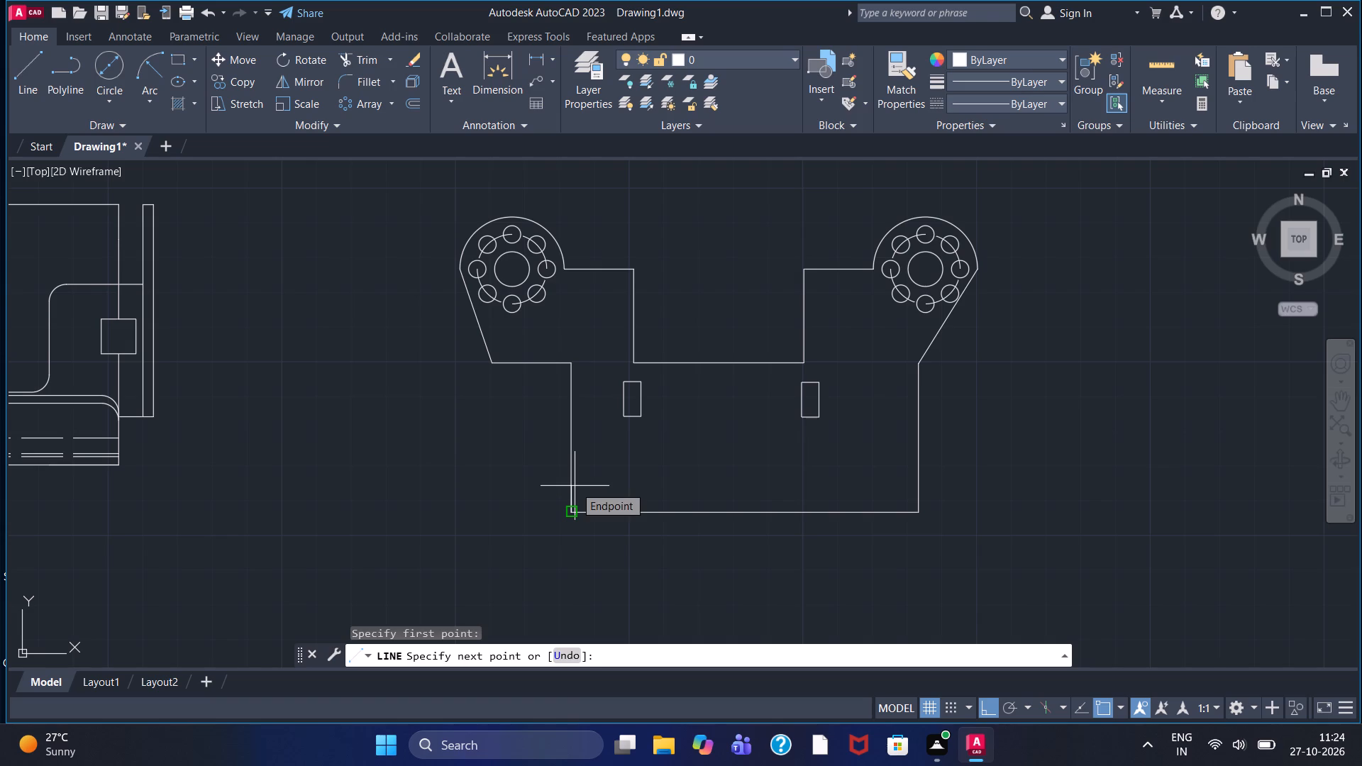
scroll(574, 501, up, 4)
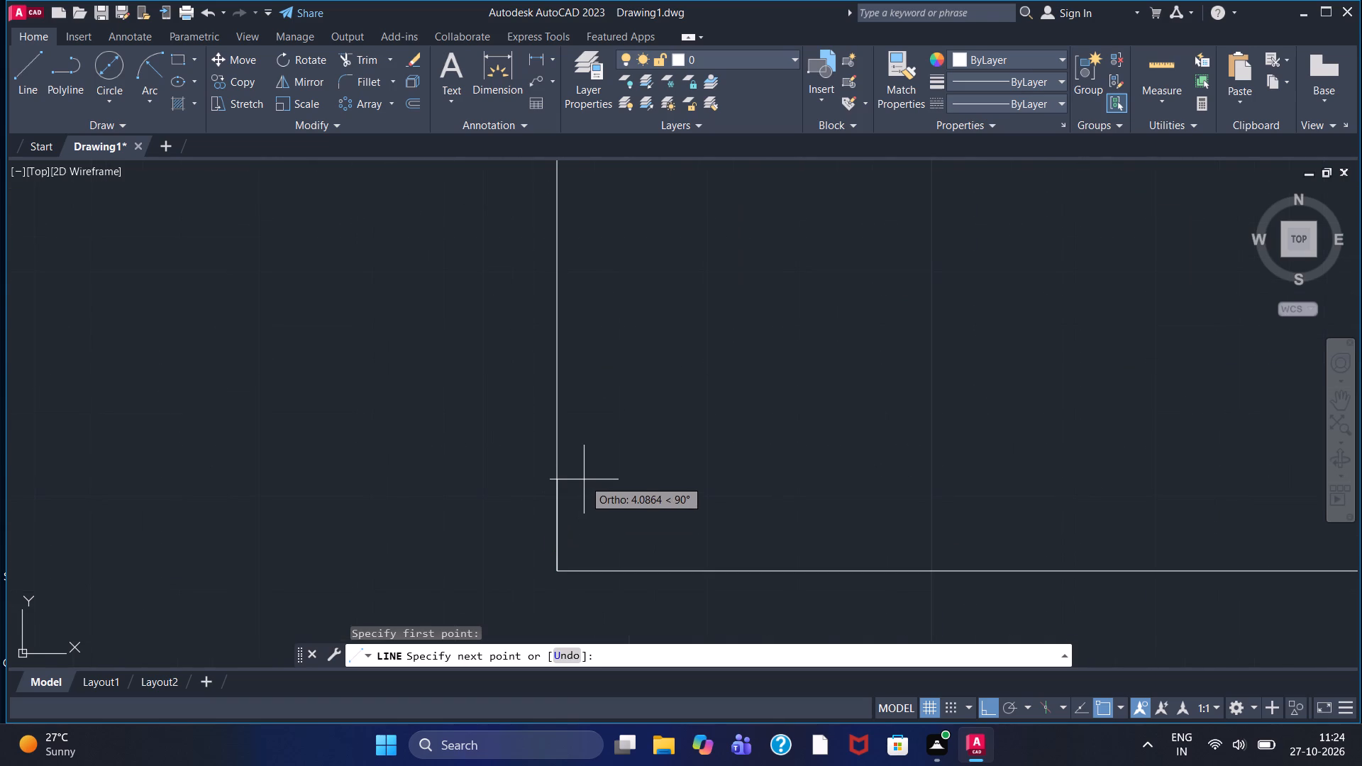
key(5)
key(Return)
scroll(987, 521, down, 1)
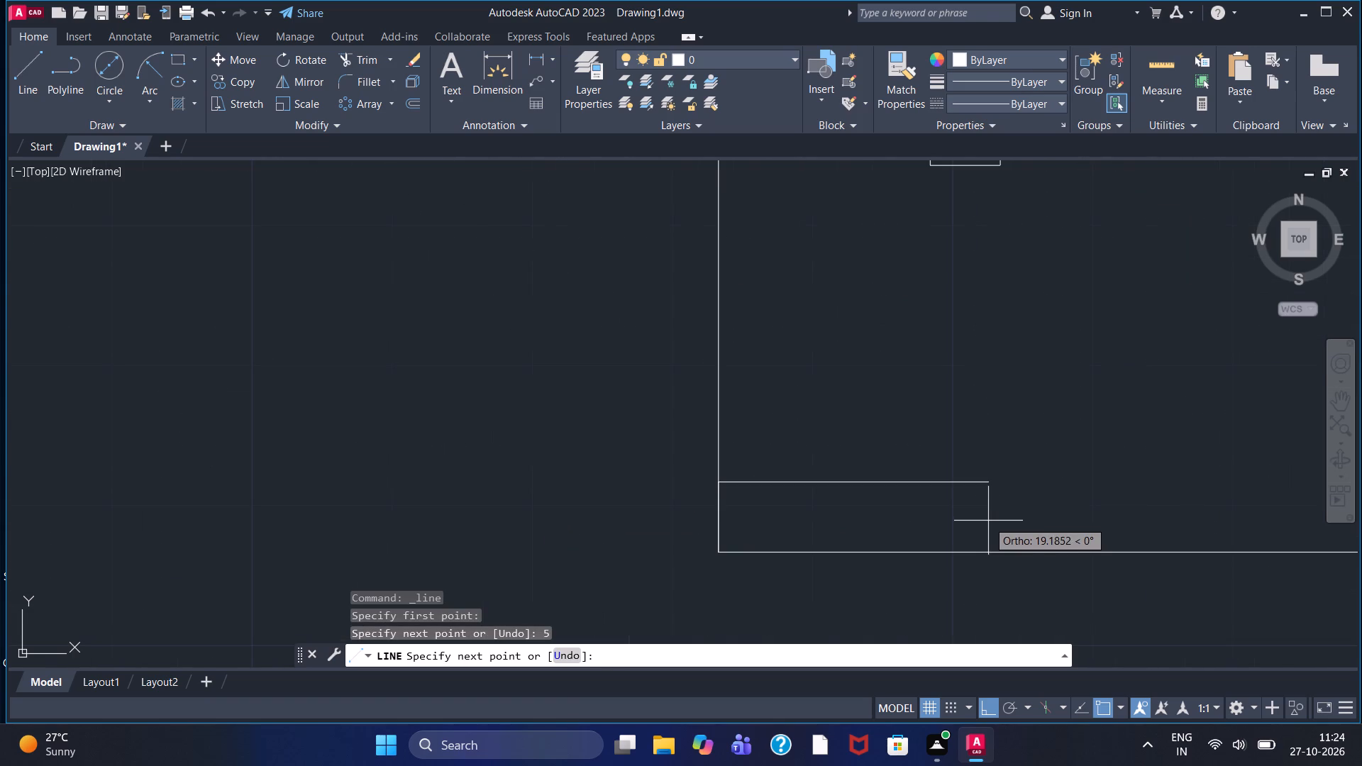
scroll(1212, 479, down, 1)
middle_drag(1212, 479, 825, 511)
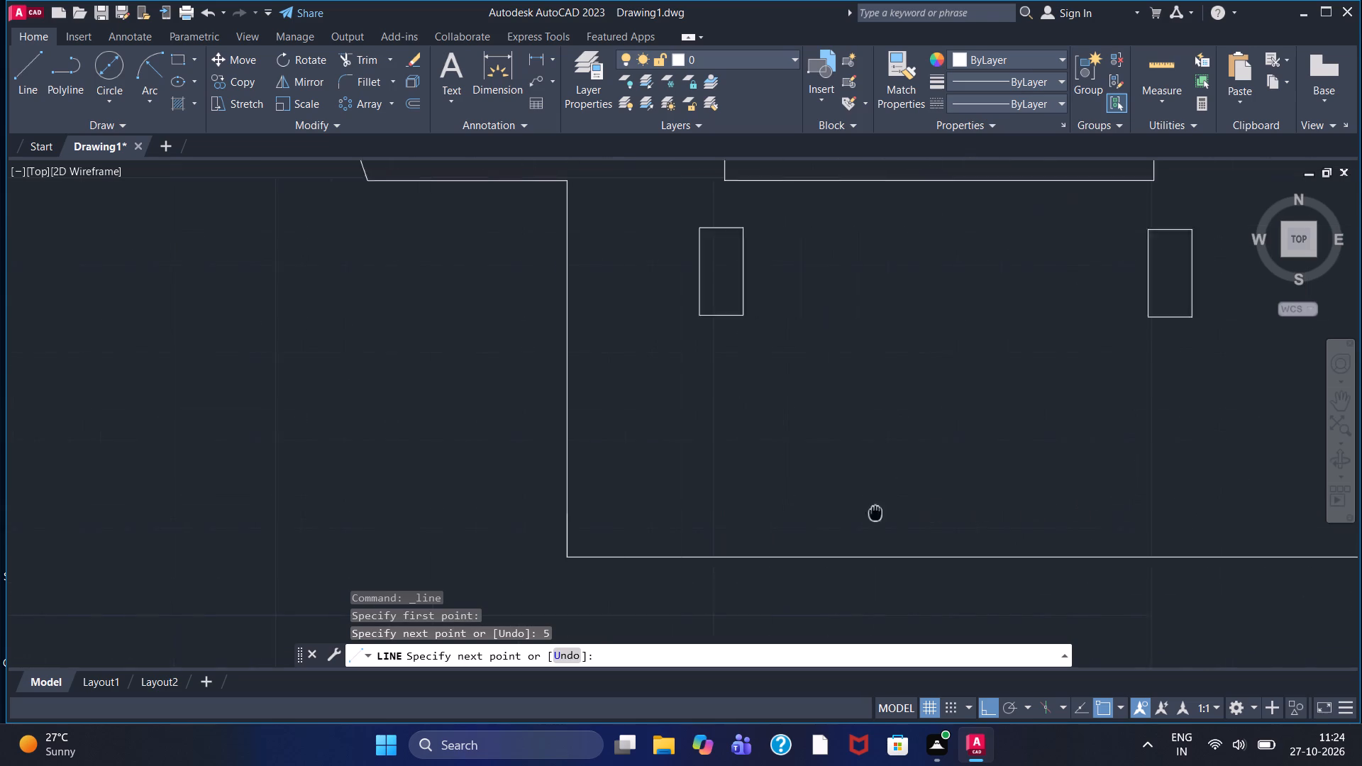
middle_drag(825, 511, 668, 510)
click(1263, 511)
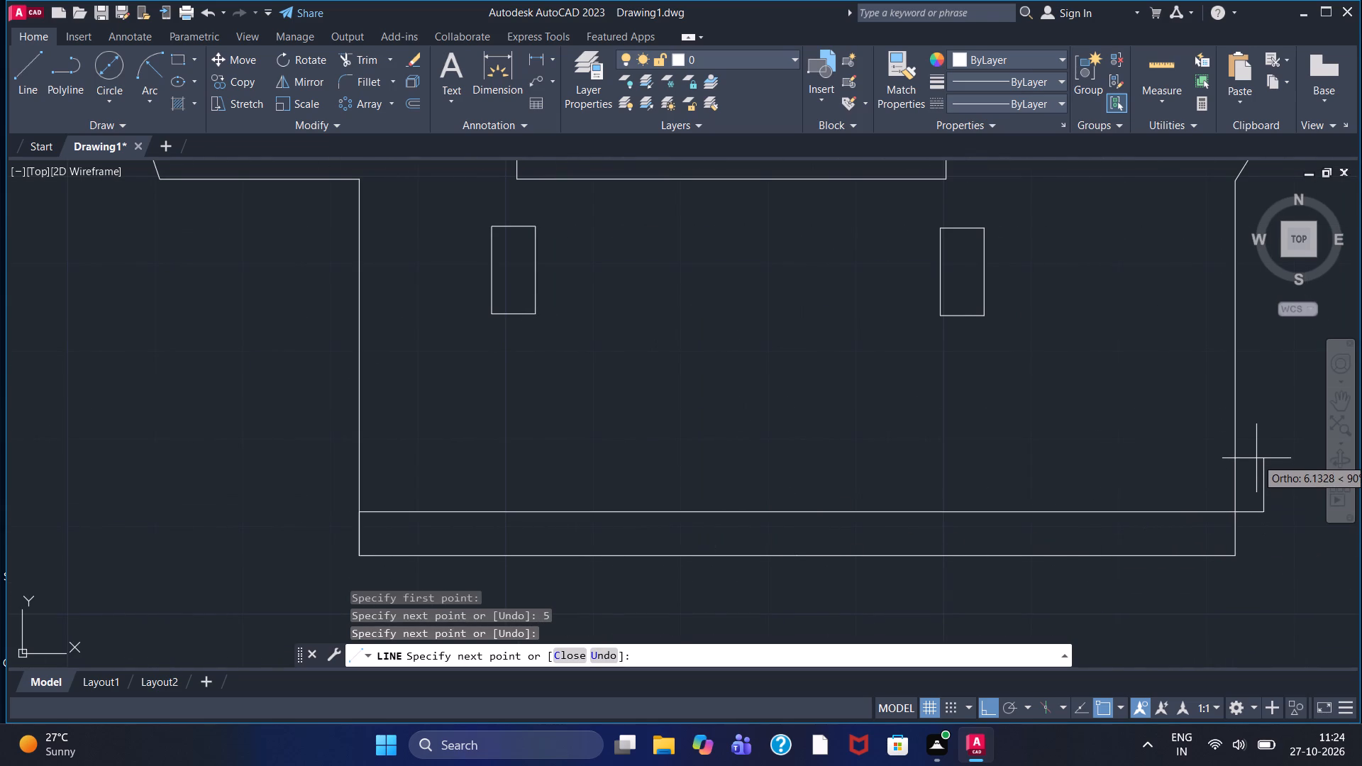
text(10)
key(Return)
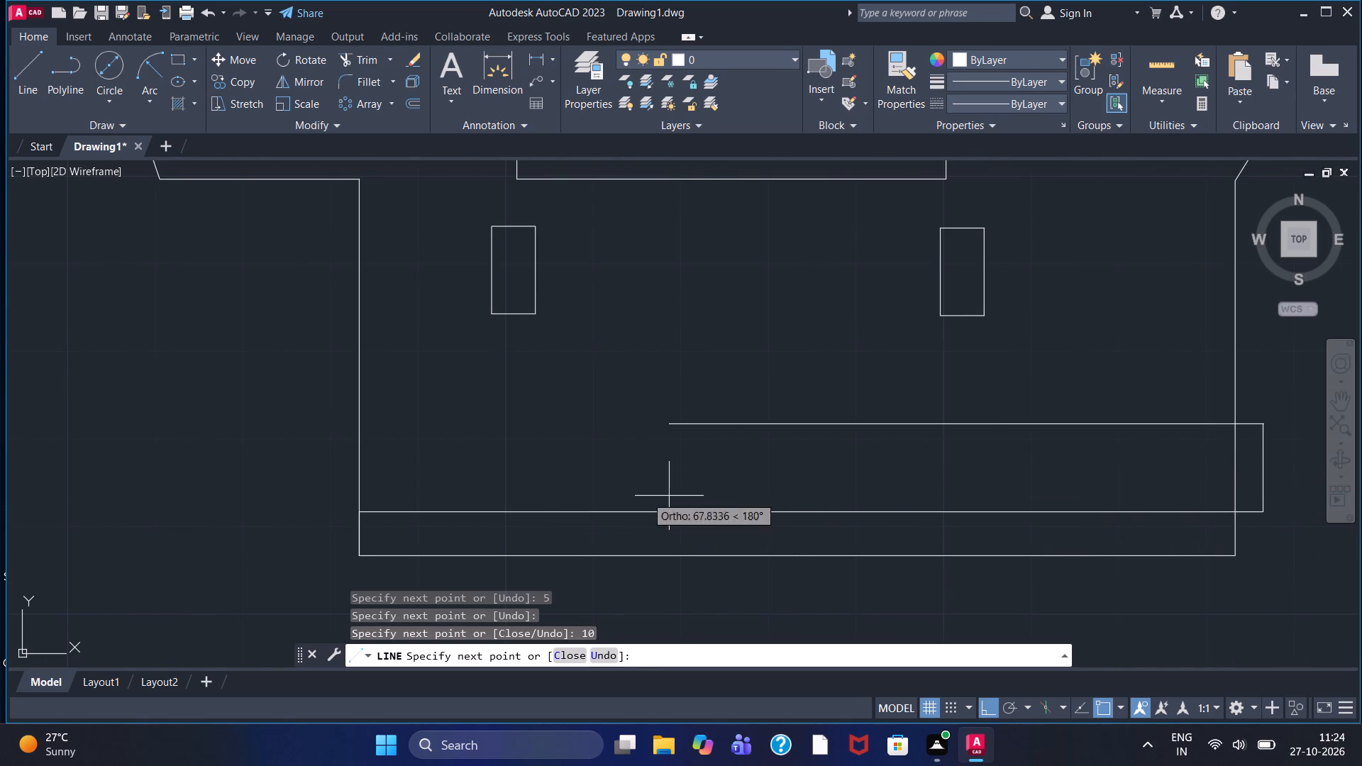
click(334, 453)
key(Escape)
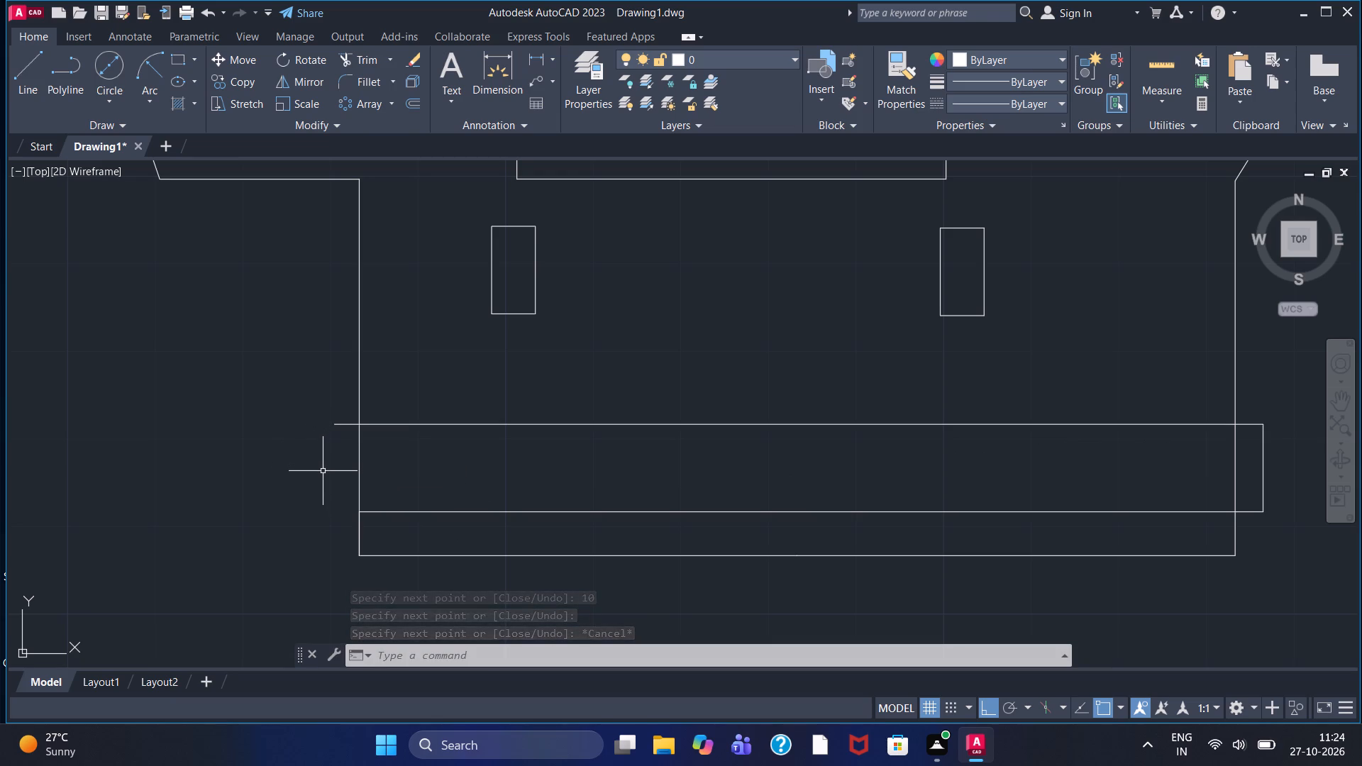
Trim the two new horizontal lines and their connecting vertical where they overhang the profile's left and right edges.
click(377, 51)
click(343, 421)
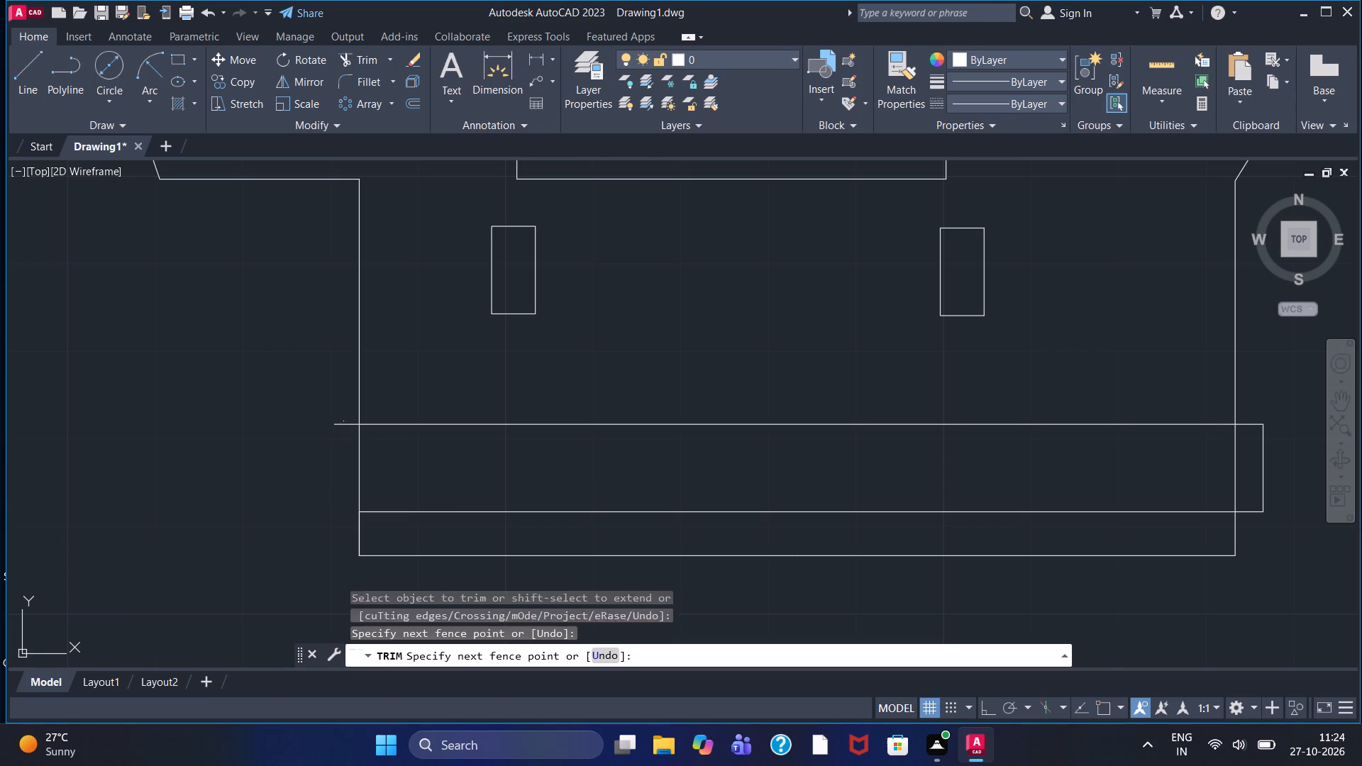
click(346, 440)
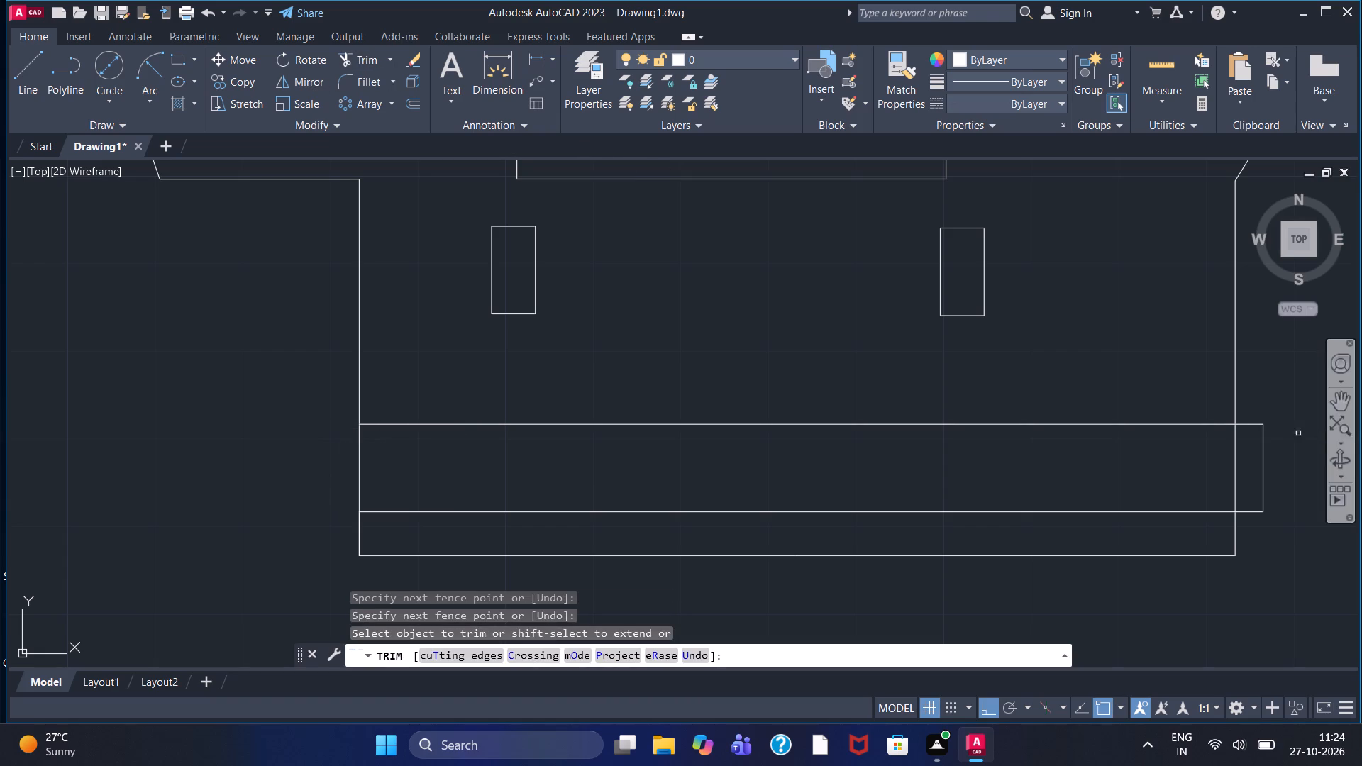
click(1254, 424)
click(1263, 441)
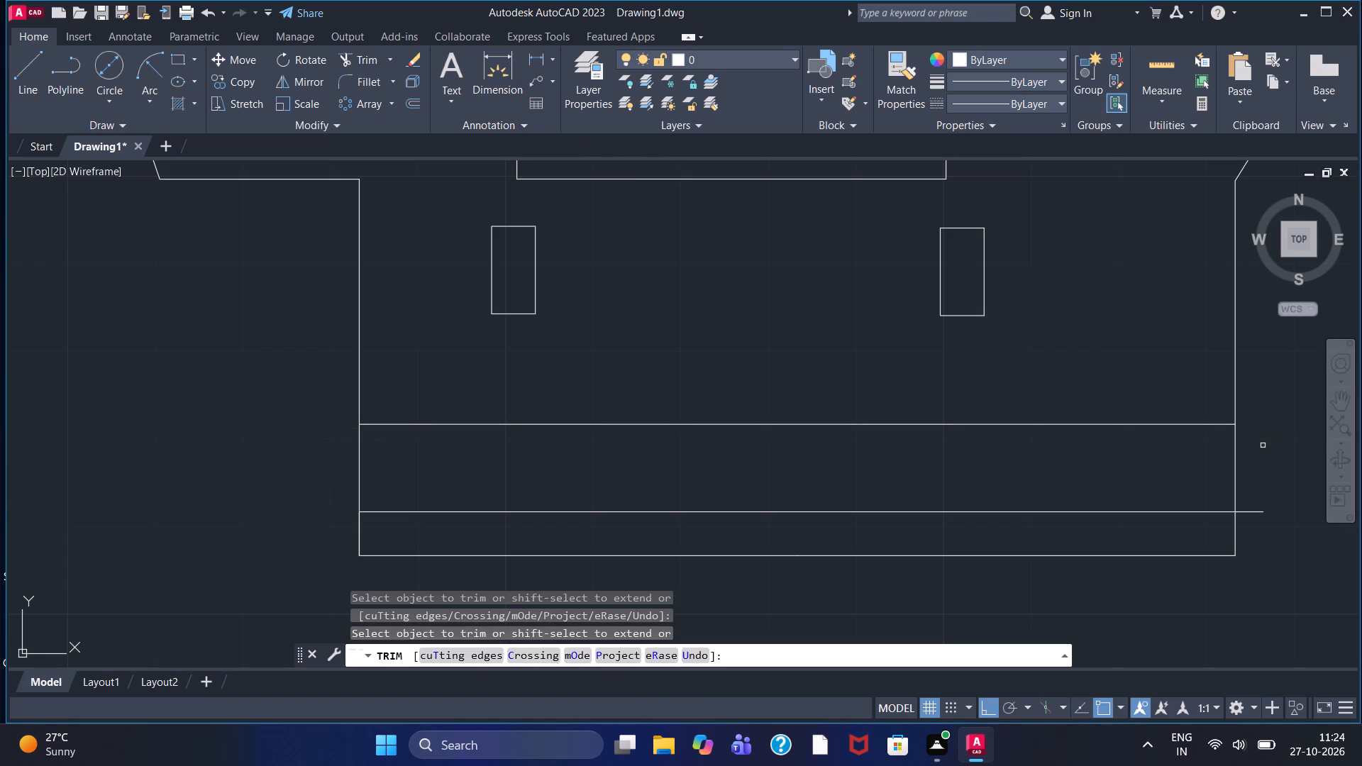
click(1258, 511)
scroll(1257, 511, down, 1)
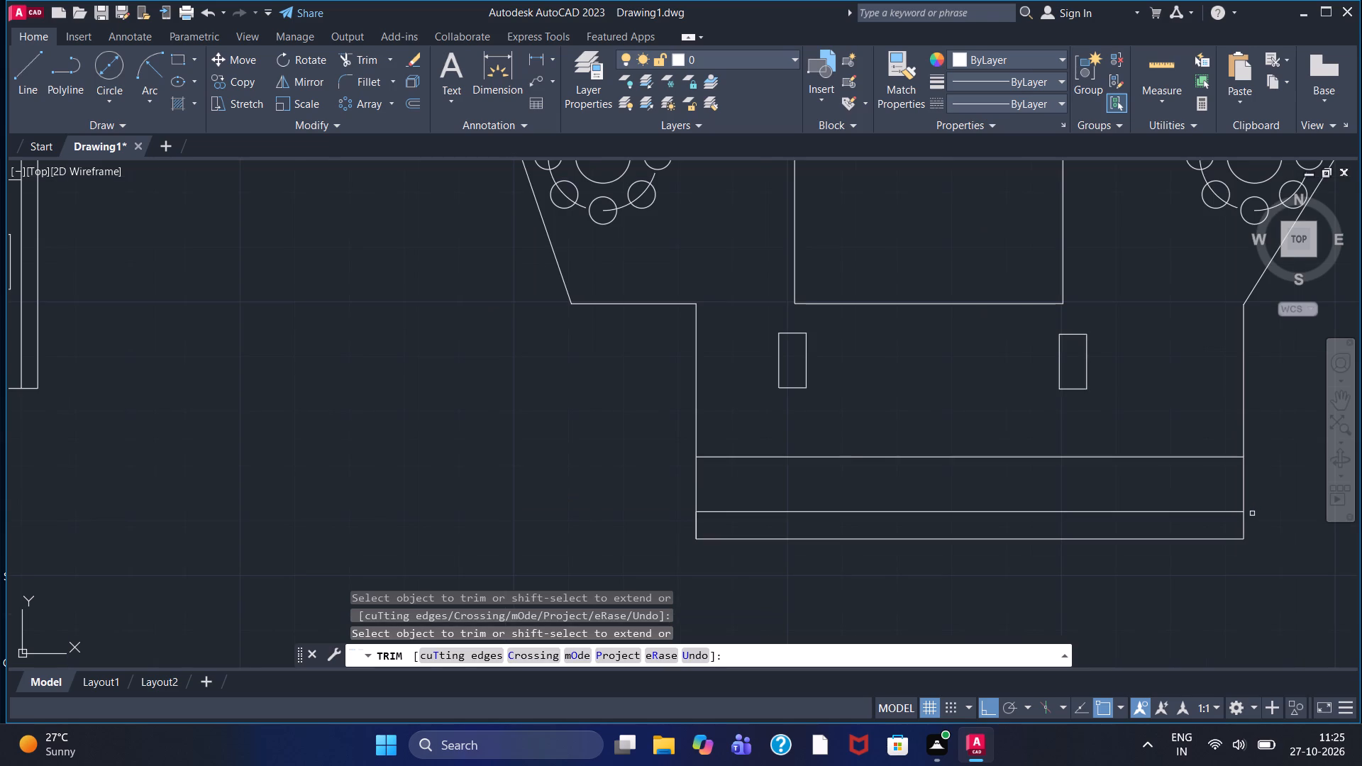
Draw lines from the lower horizontal line's midpoint: 25 left, up past the upper line, 50 right, and down past the lower line.
click(34, 78)
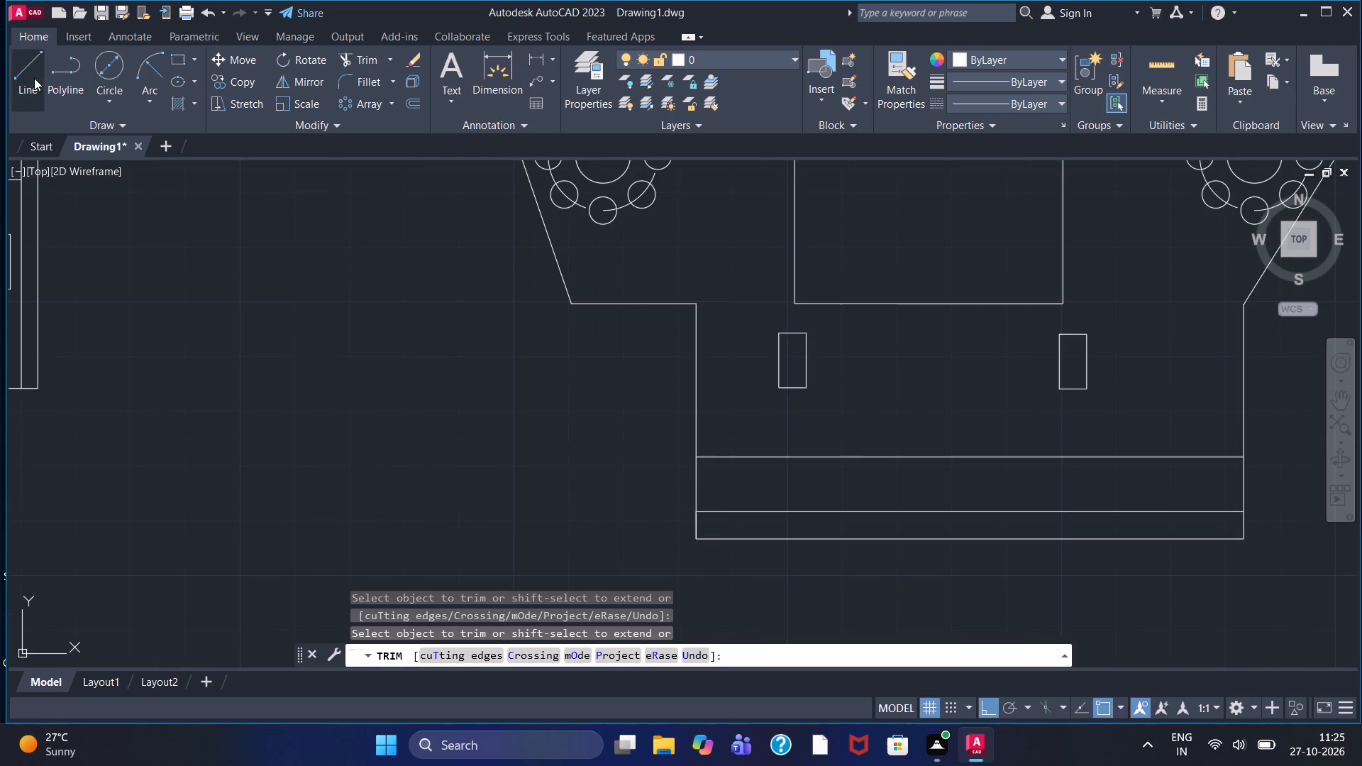
click(973, 517)
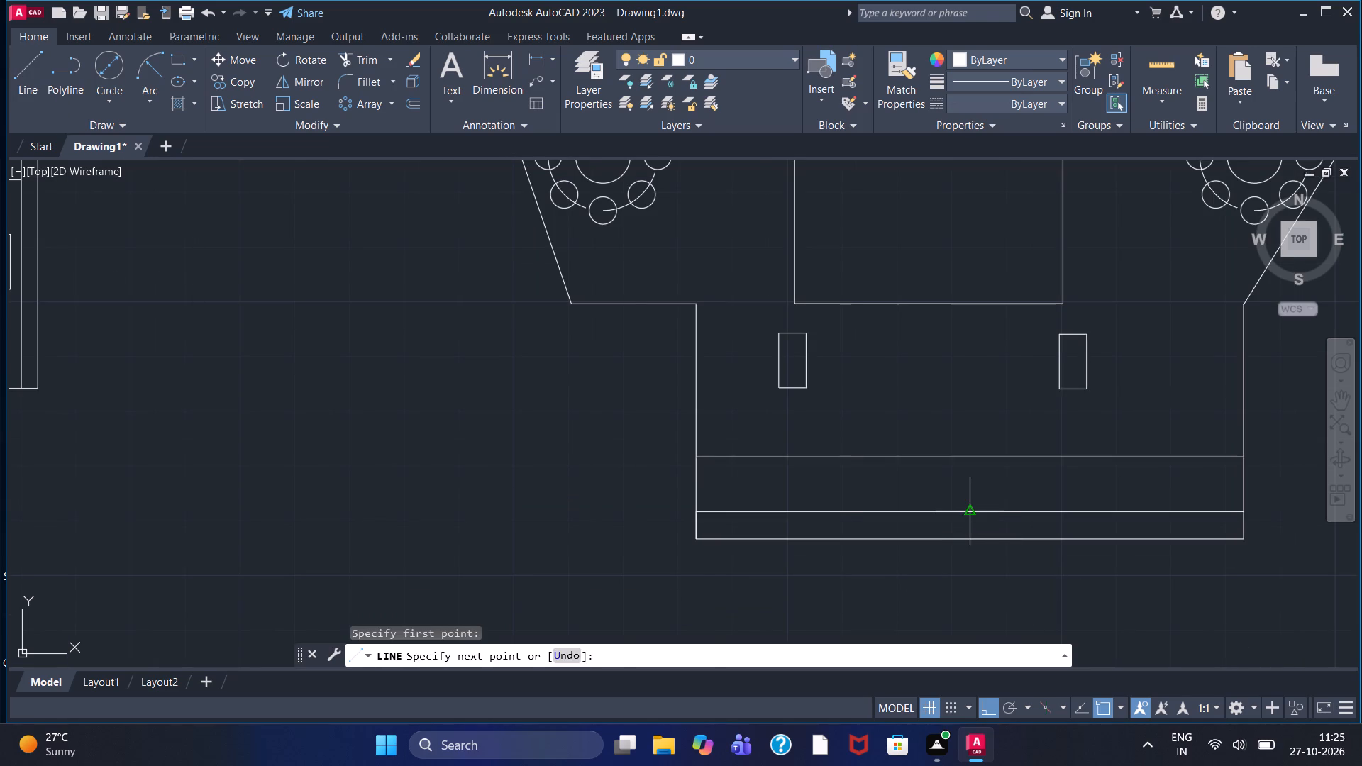
text(25)
key(Return)
click(858, 435)
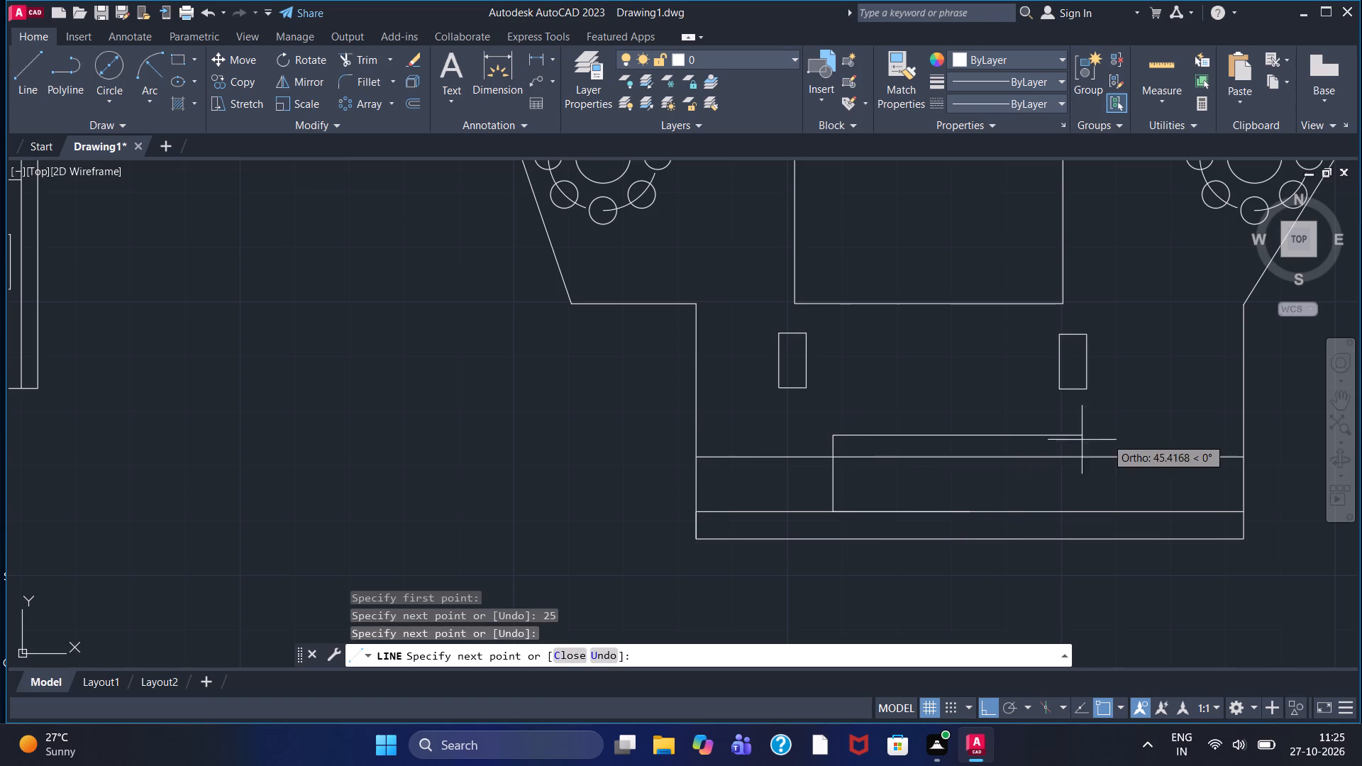
key(5)
key(0)
key(Return)
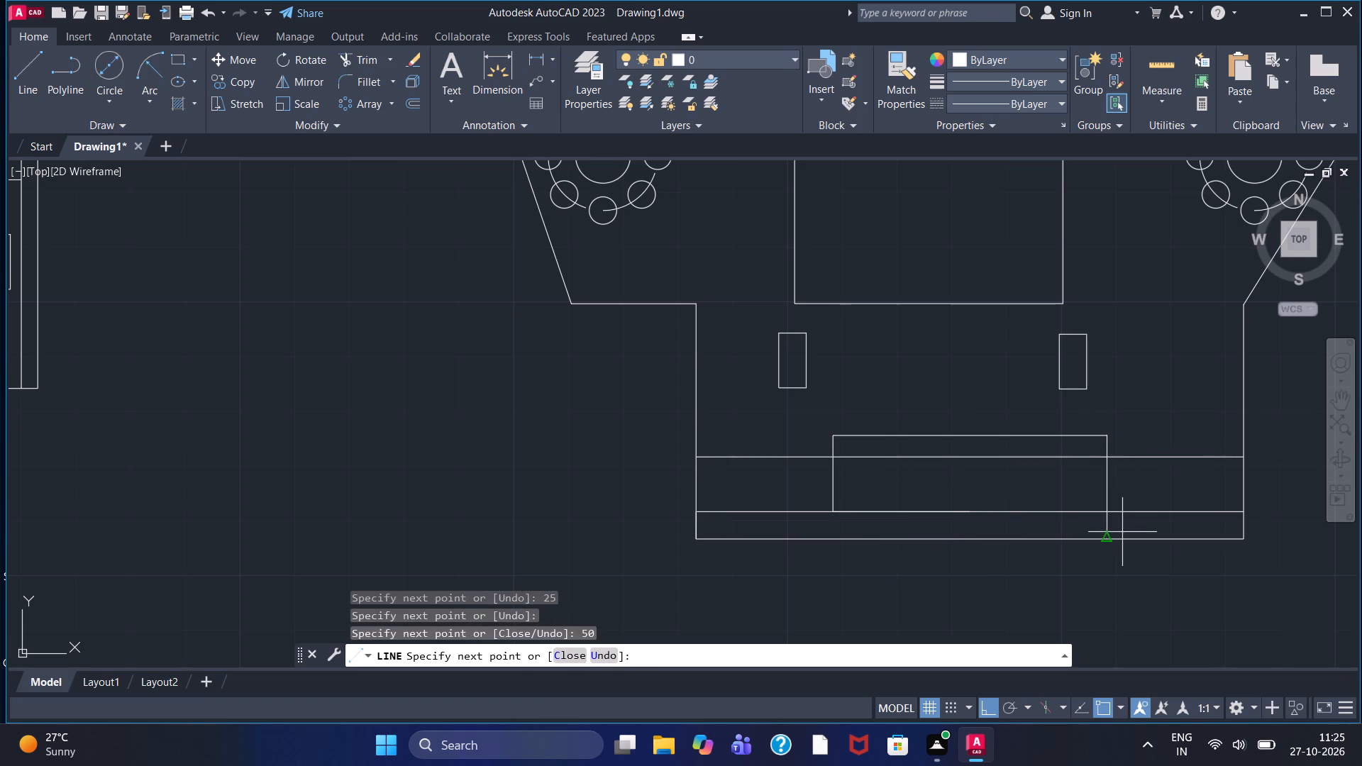
click(1119, 525)
key(Escape)
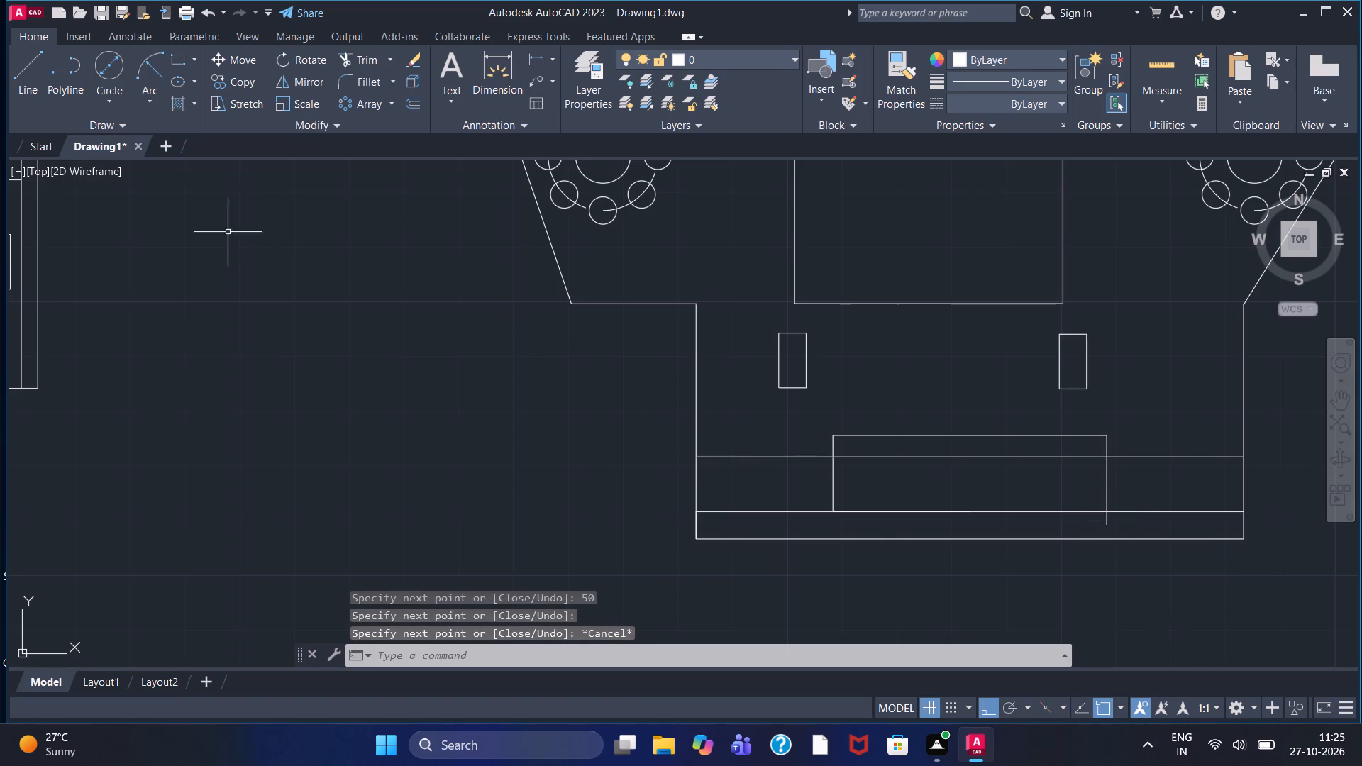
Trim both horizontal lines outside the 50-wide box, on its left and right sides.
click(370, 62)
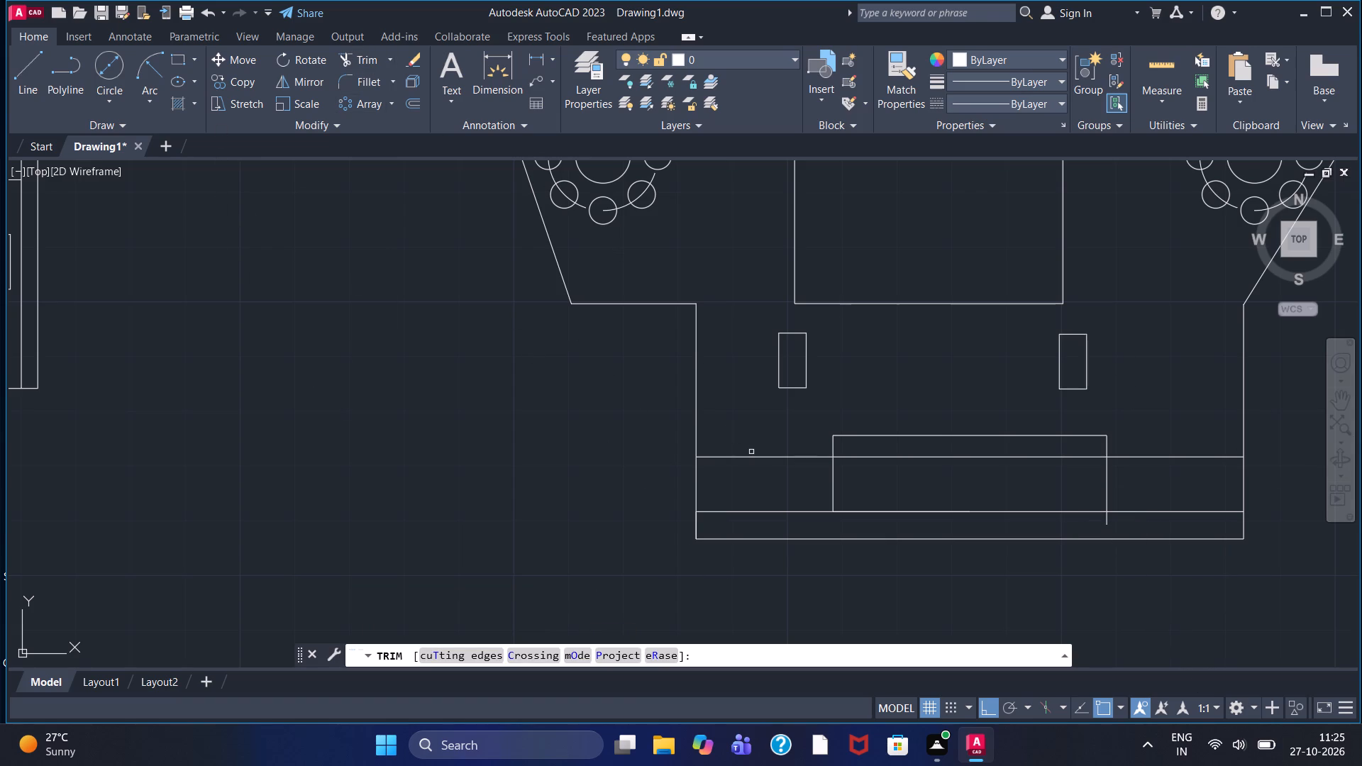
click(755, 455)
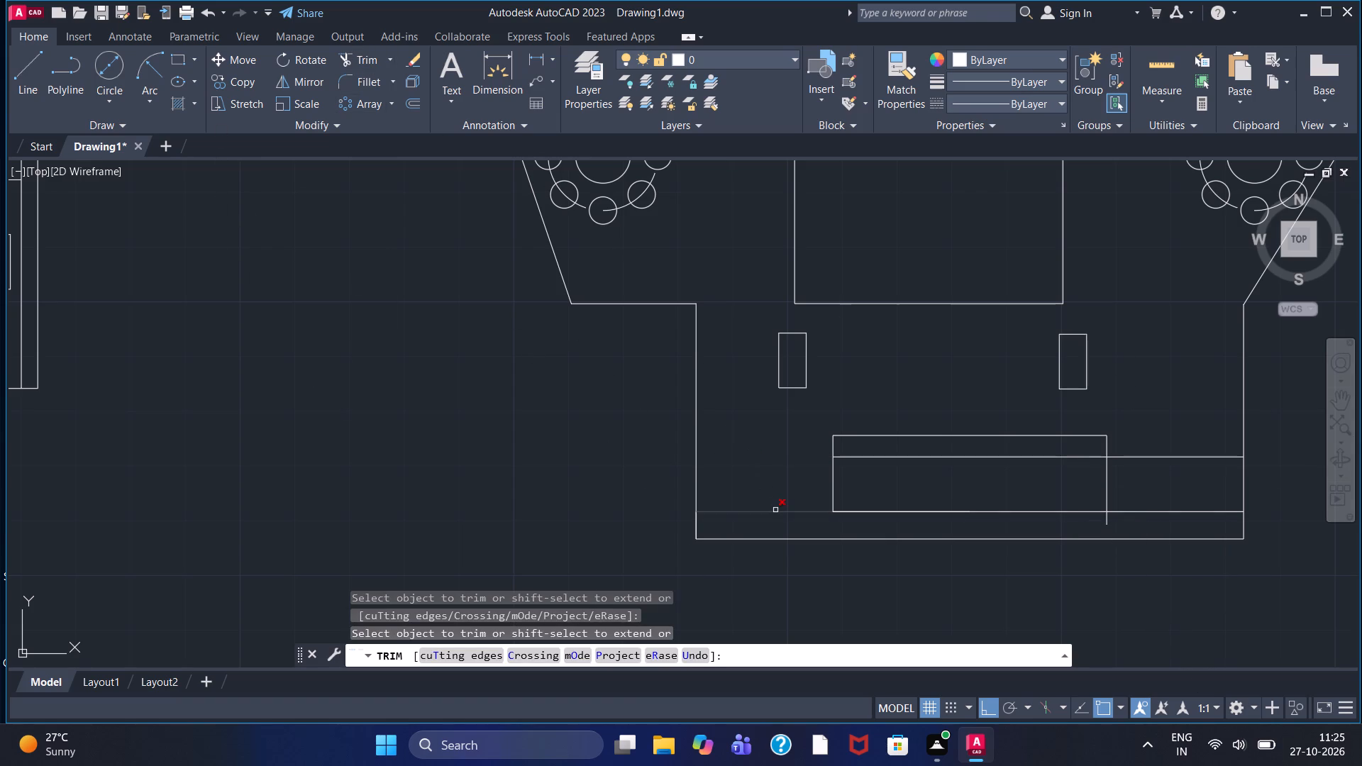
click(775, 510)
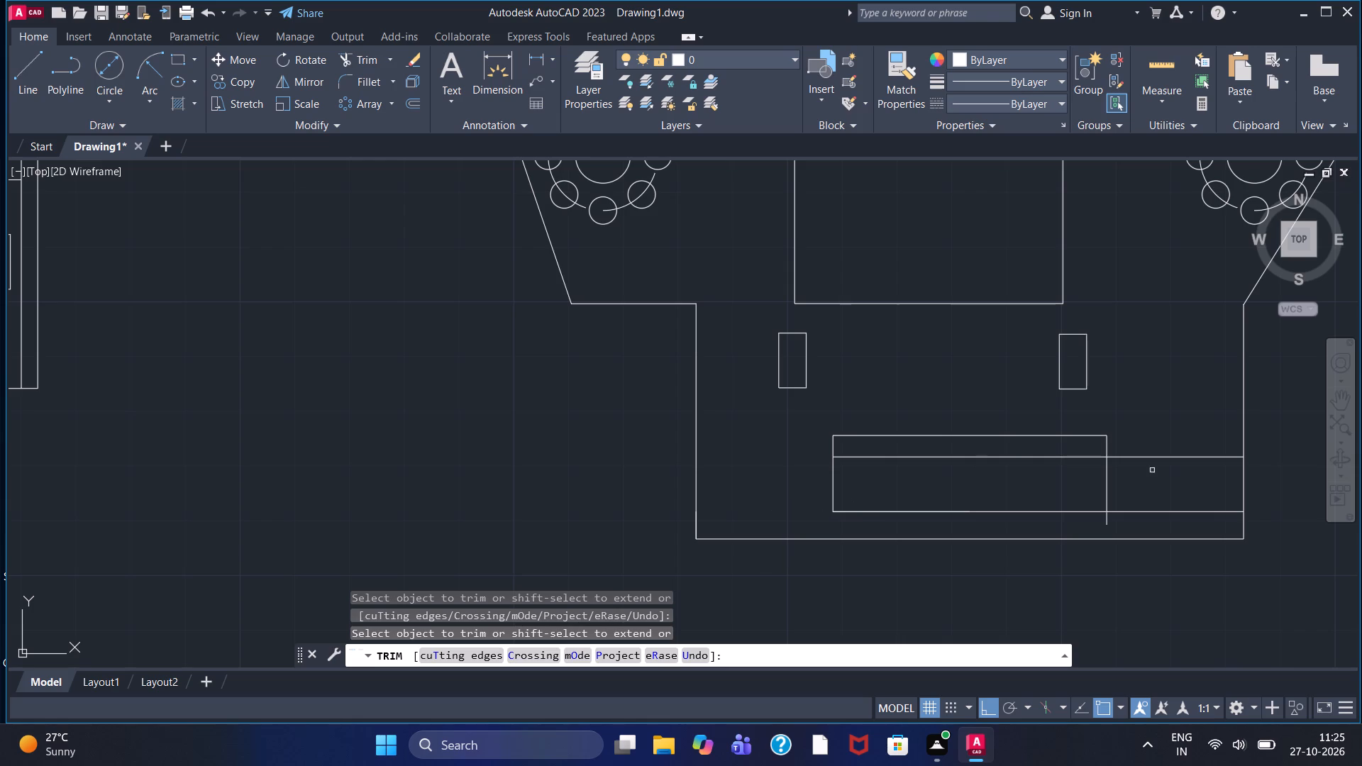
click(1199, 455)
click(1192, 509)
Trim away the box's top line, overhanging vertical ends and both sides, leaving only two parallel 50-long horizontal lines.
click(1106, 521)
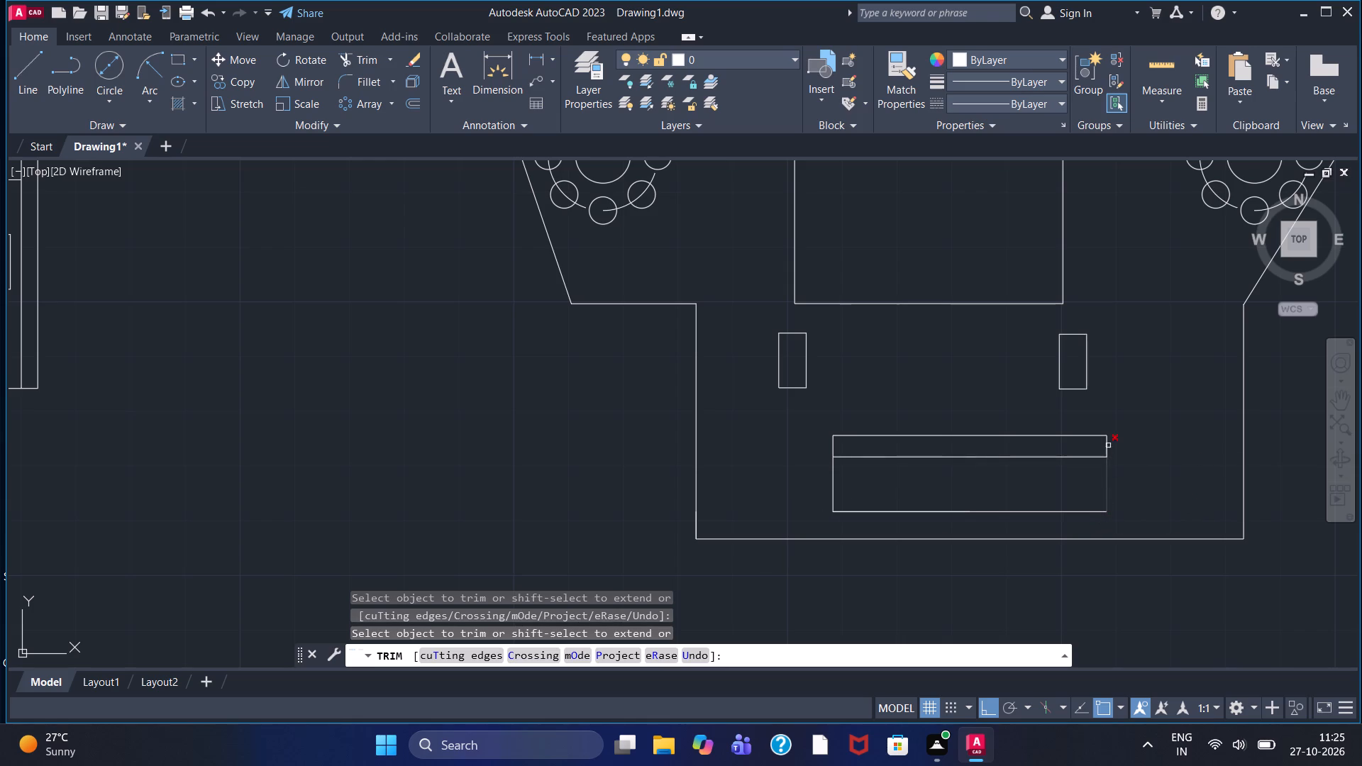
click(1107, 438)
click(1095, 437)
click(836, 439)
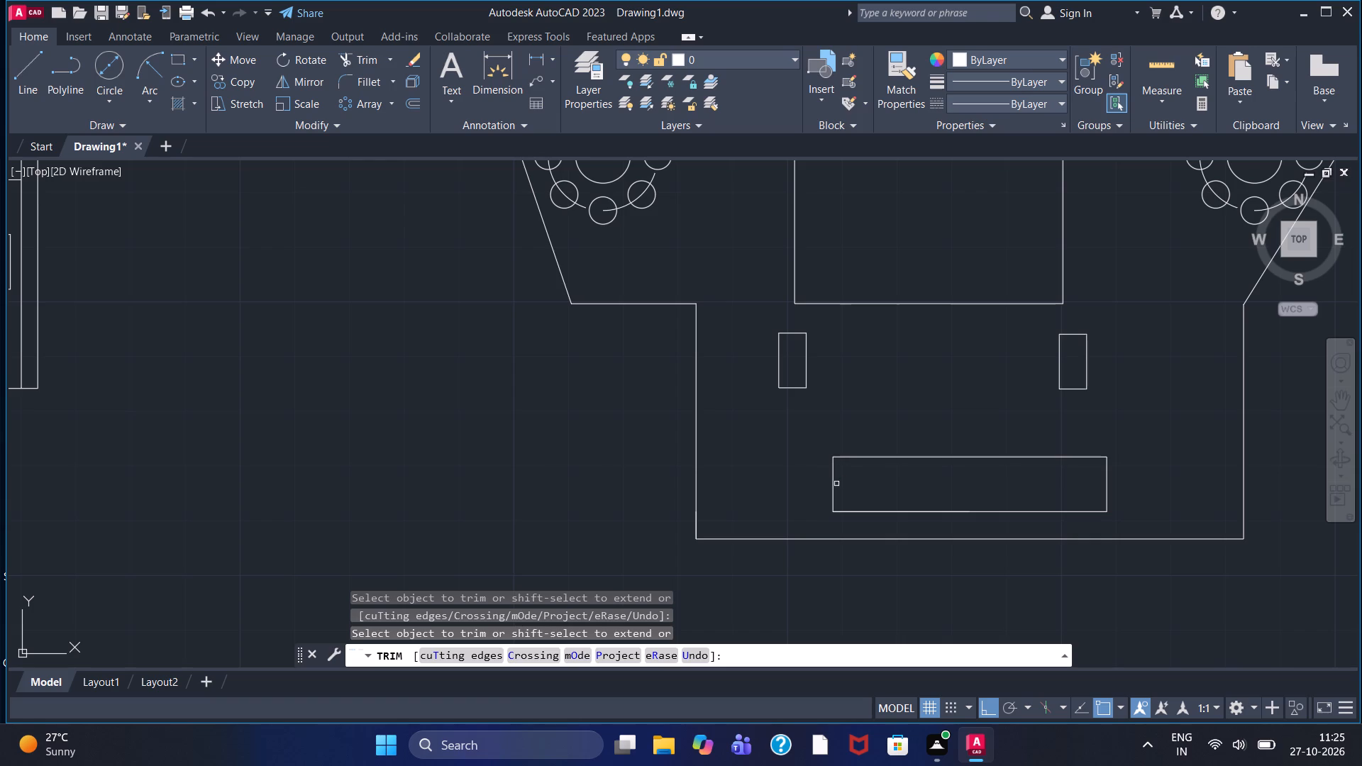
click(831, 483)
click(1109, 486)
Draw a start-end-radius arc of radius 5 joining the left ends of the two parallel lines.
click(149, 64)
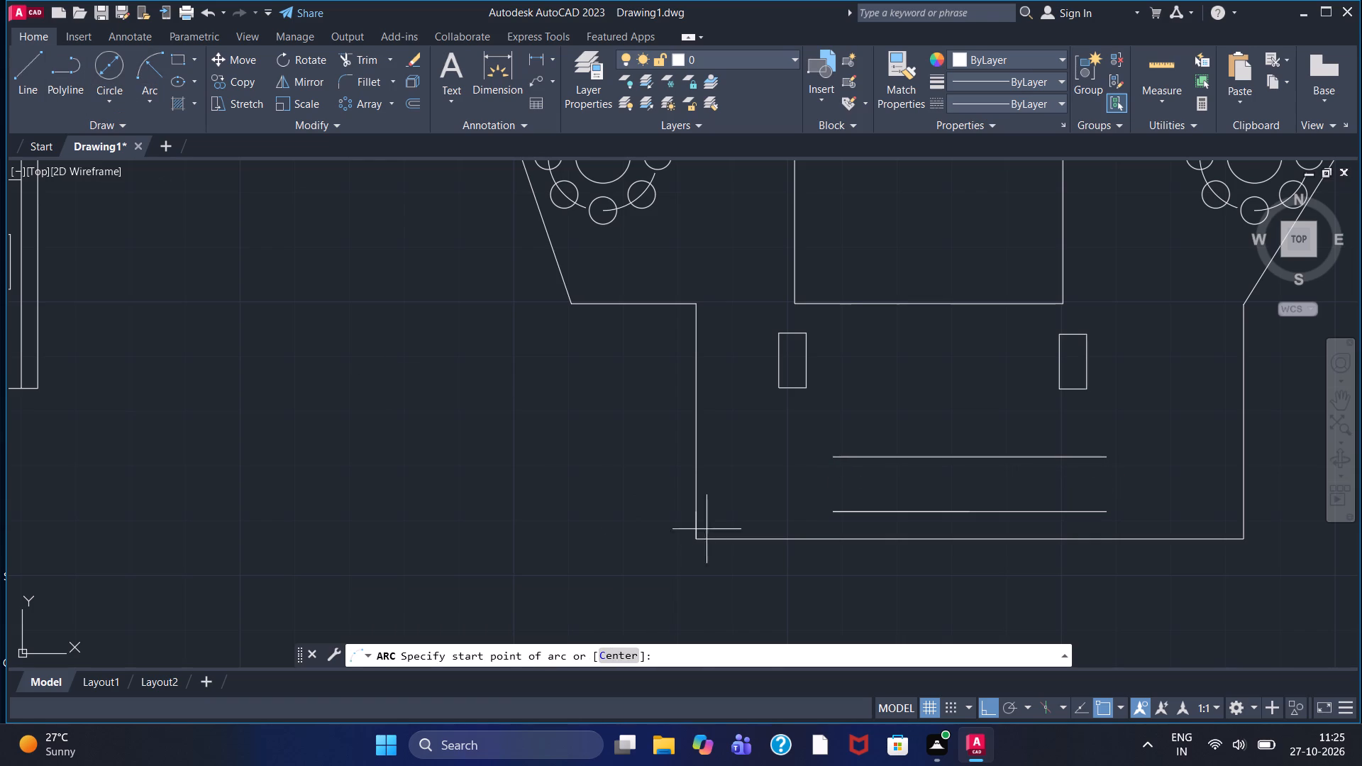
click(831, 457)
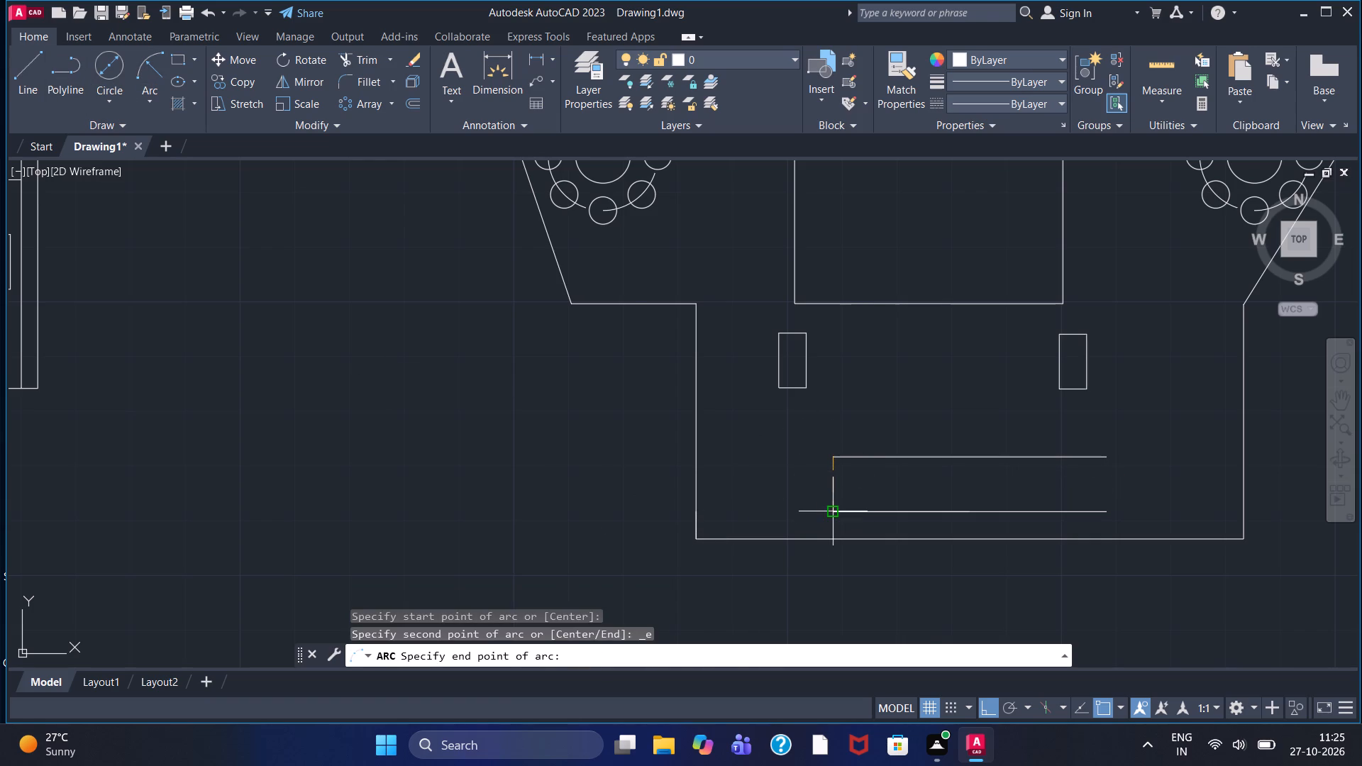
click(836, 514)
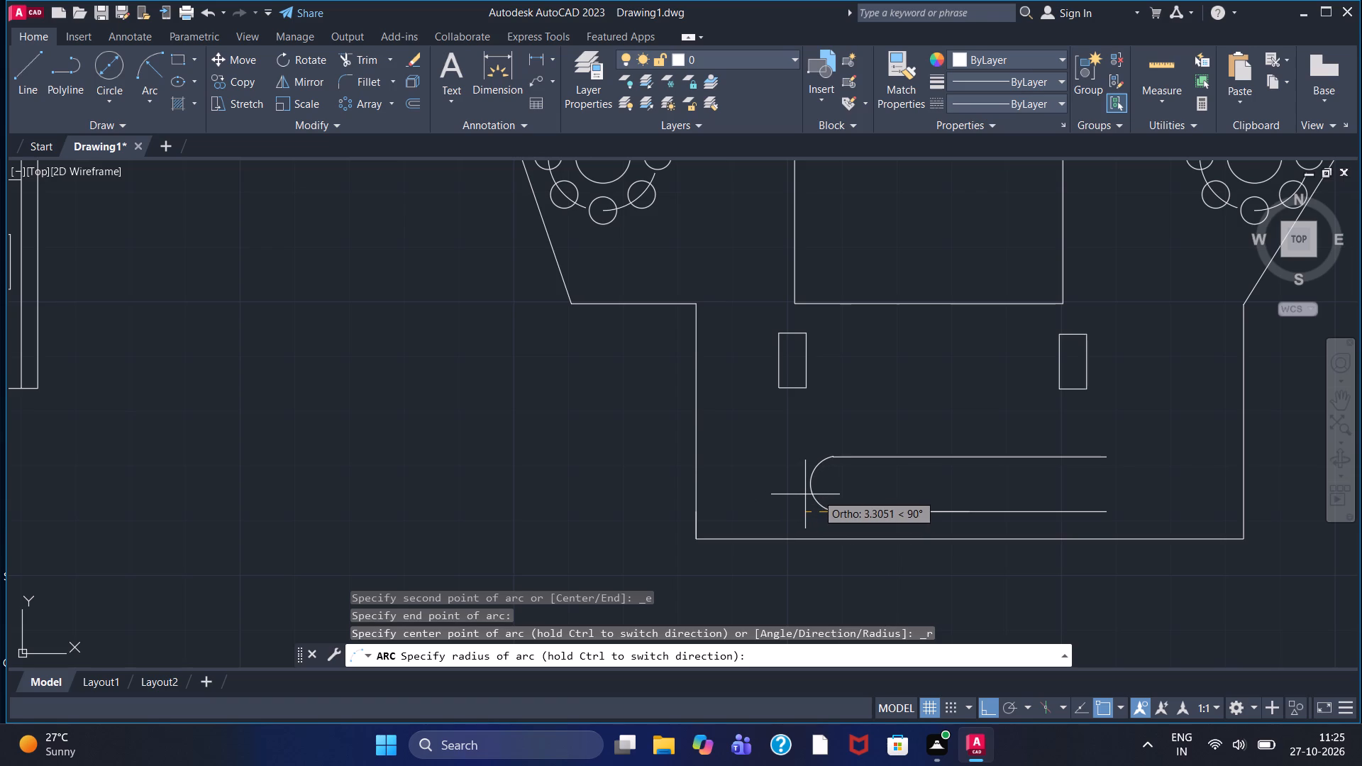
key(5)
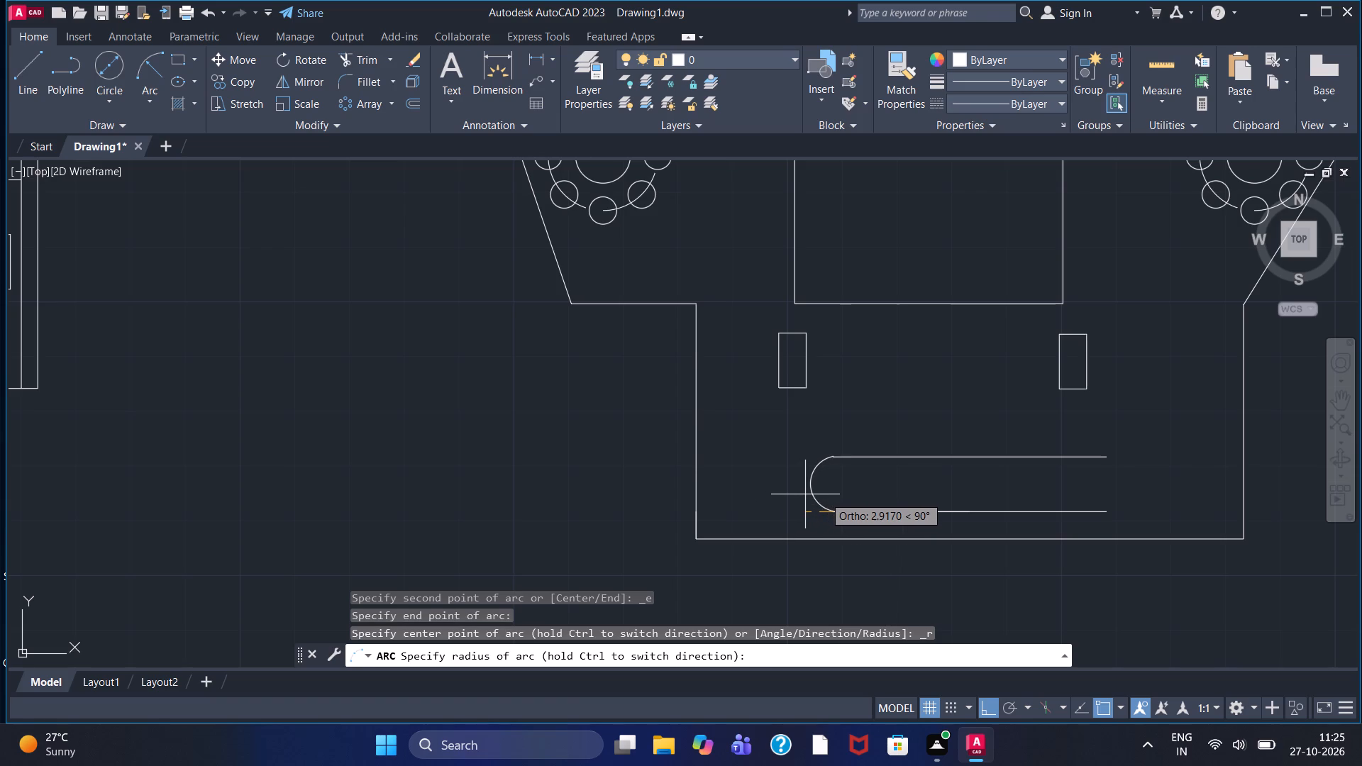
key(Return)
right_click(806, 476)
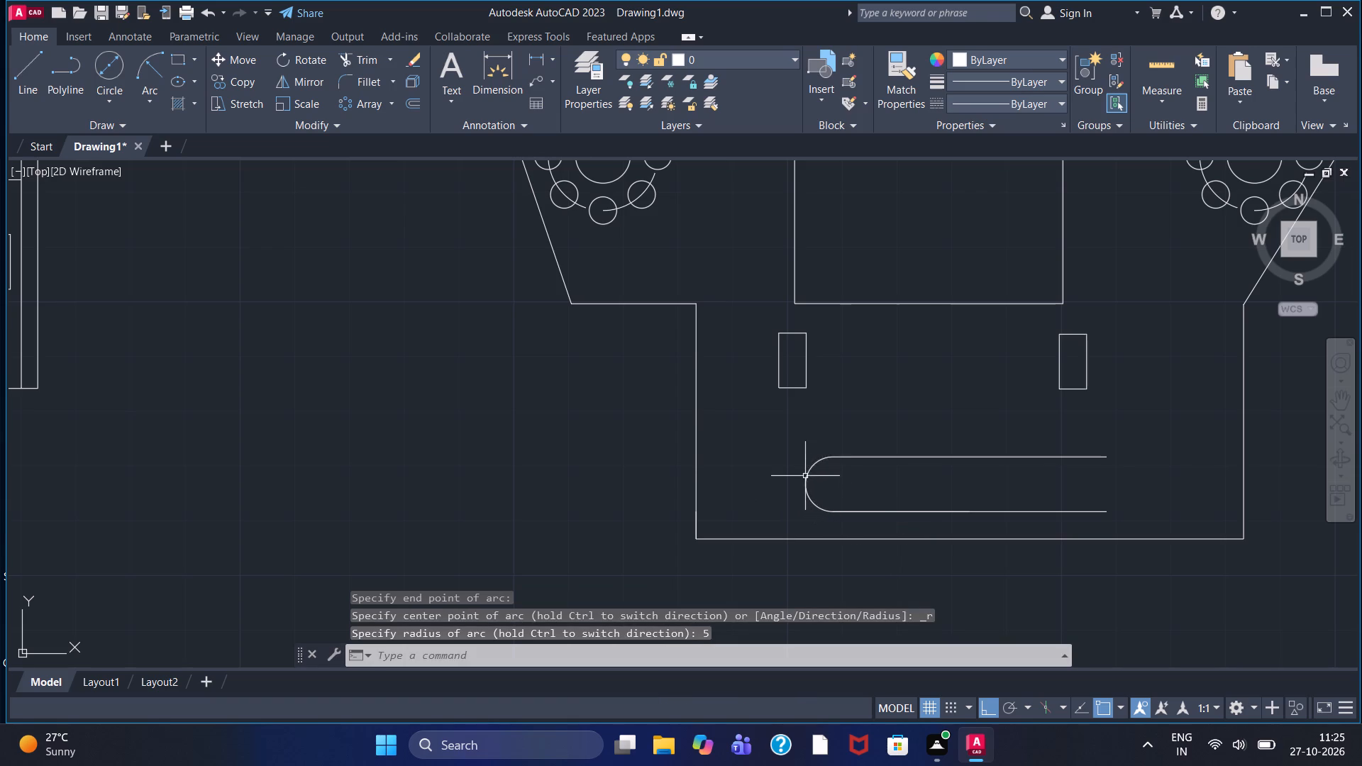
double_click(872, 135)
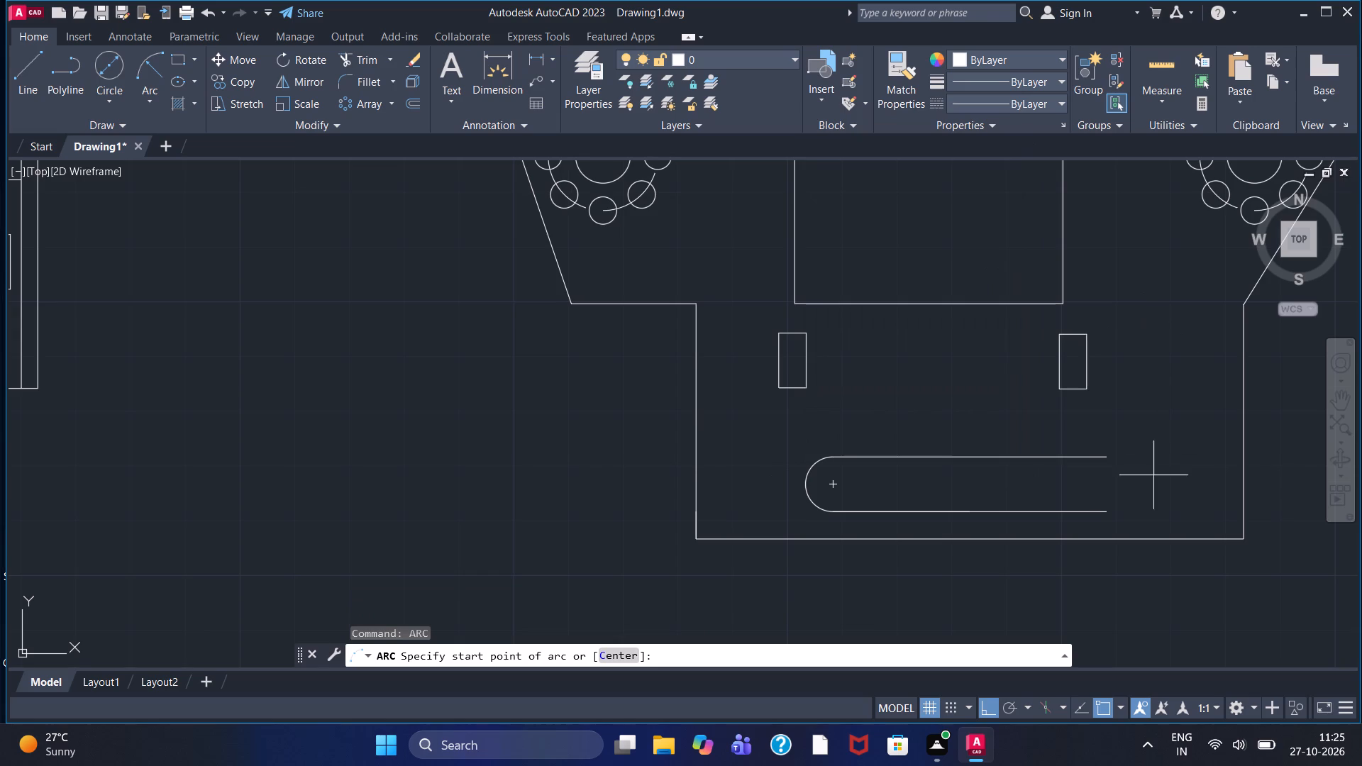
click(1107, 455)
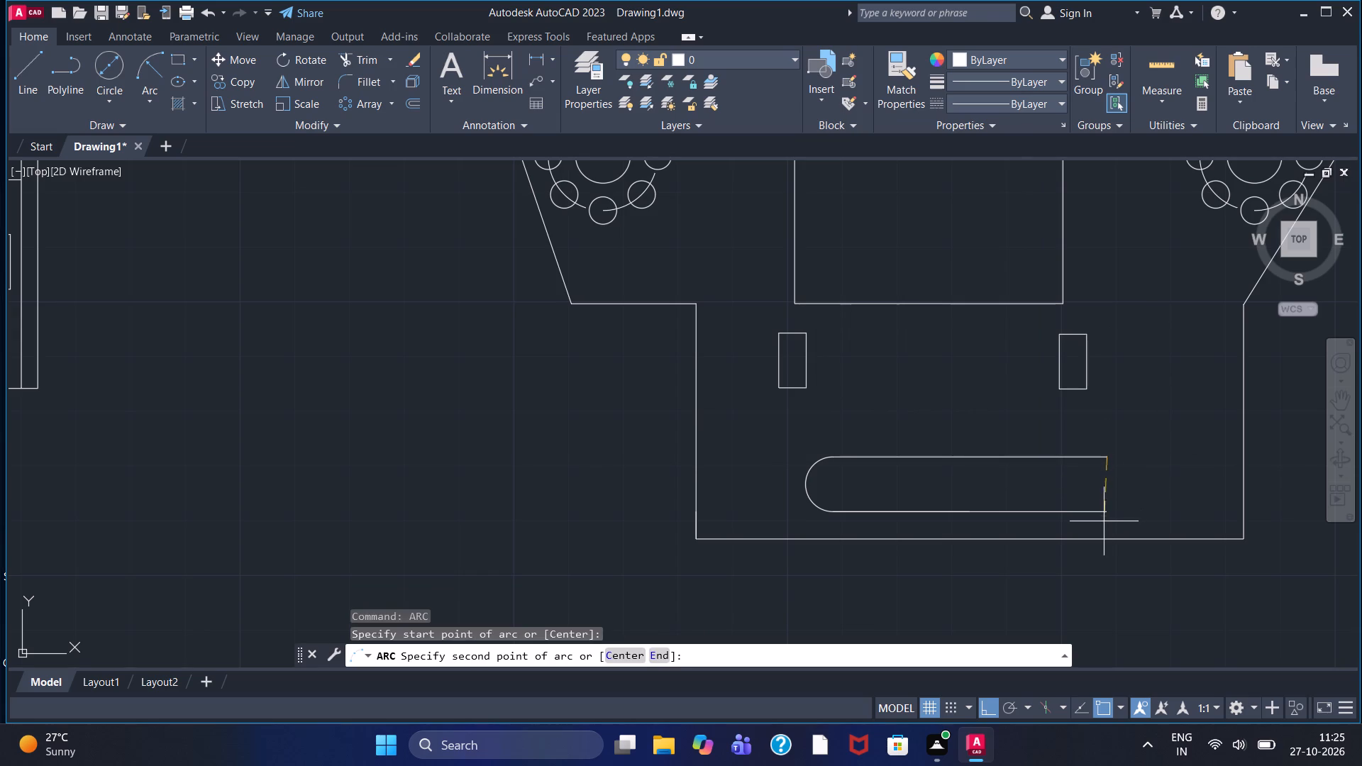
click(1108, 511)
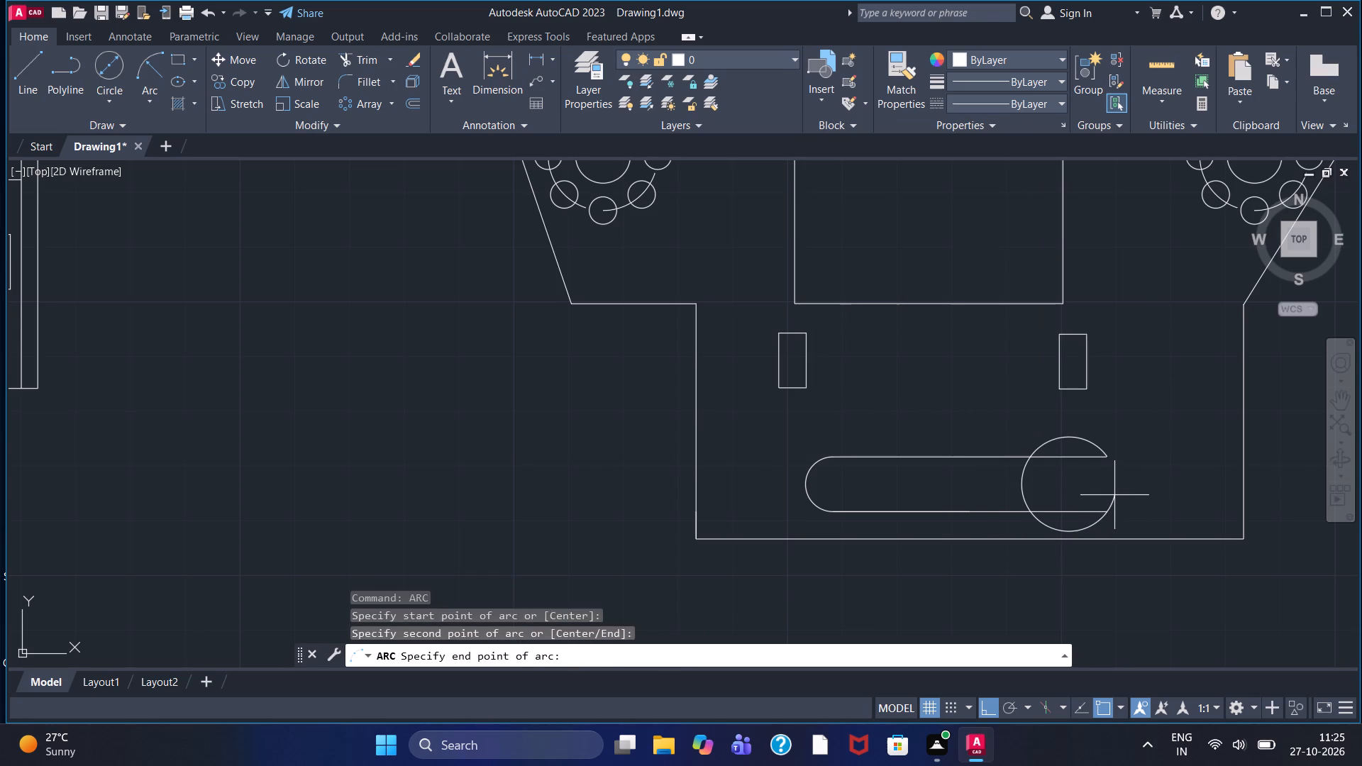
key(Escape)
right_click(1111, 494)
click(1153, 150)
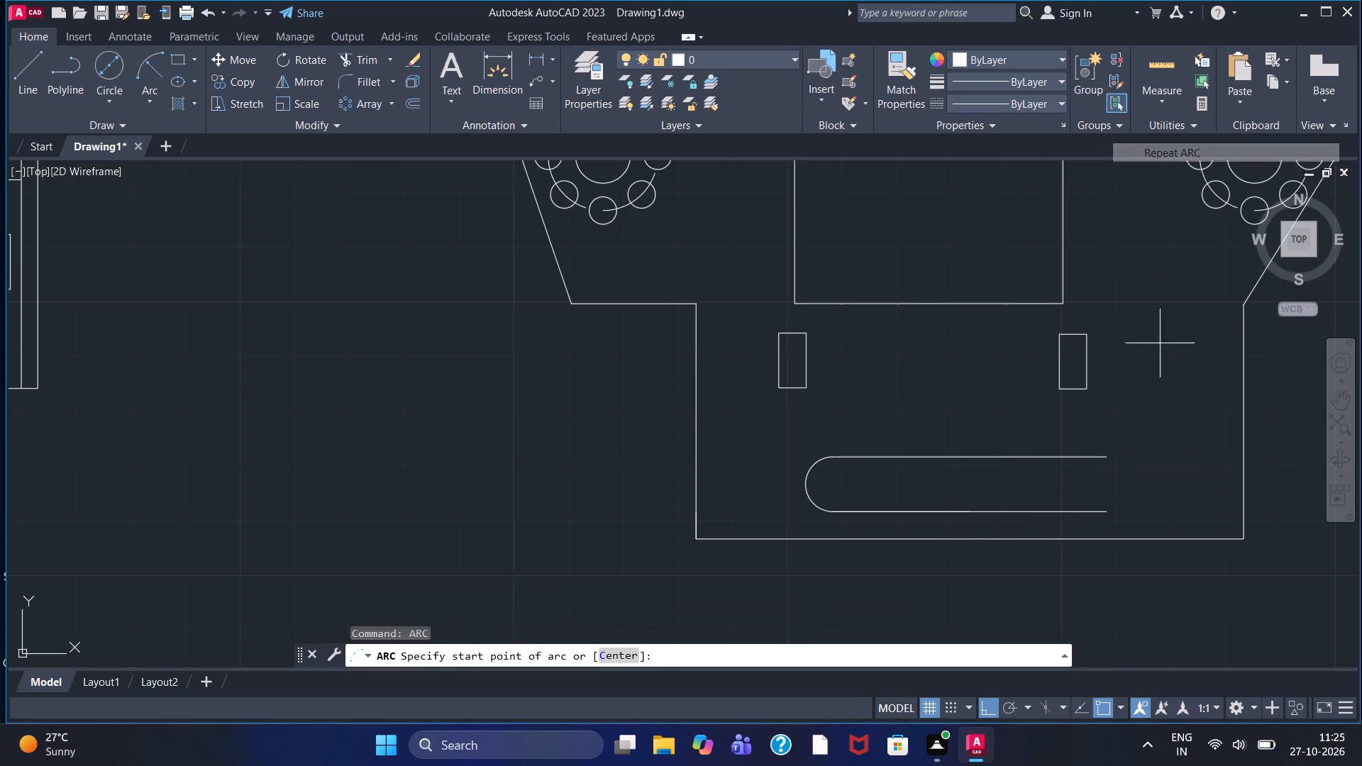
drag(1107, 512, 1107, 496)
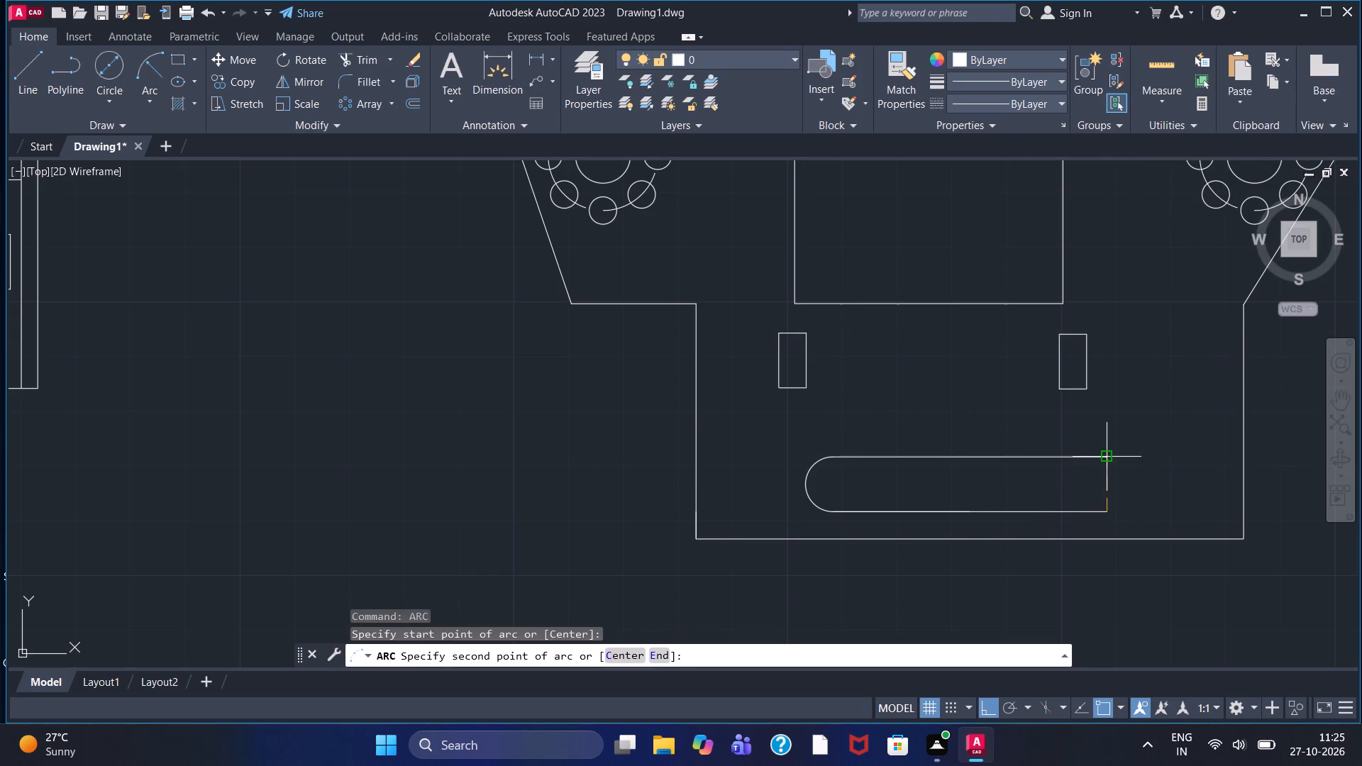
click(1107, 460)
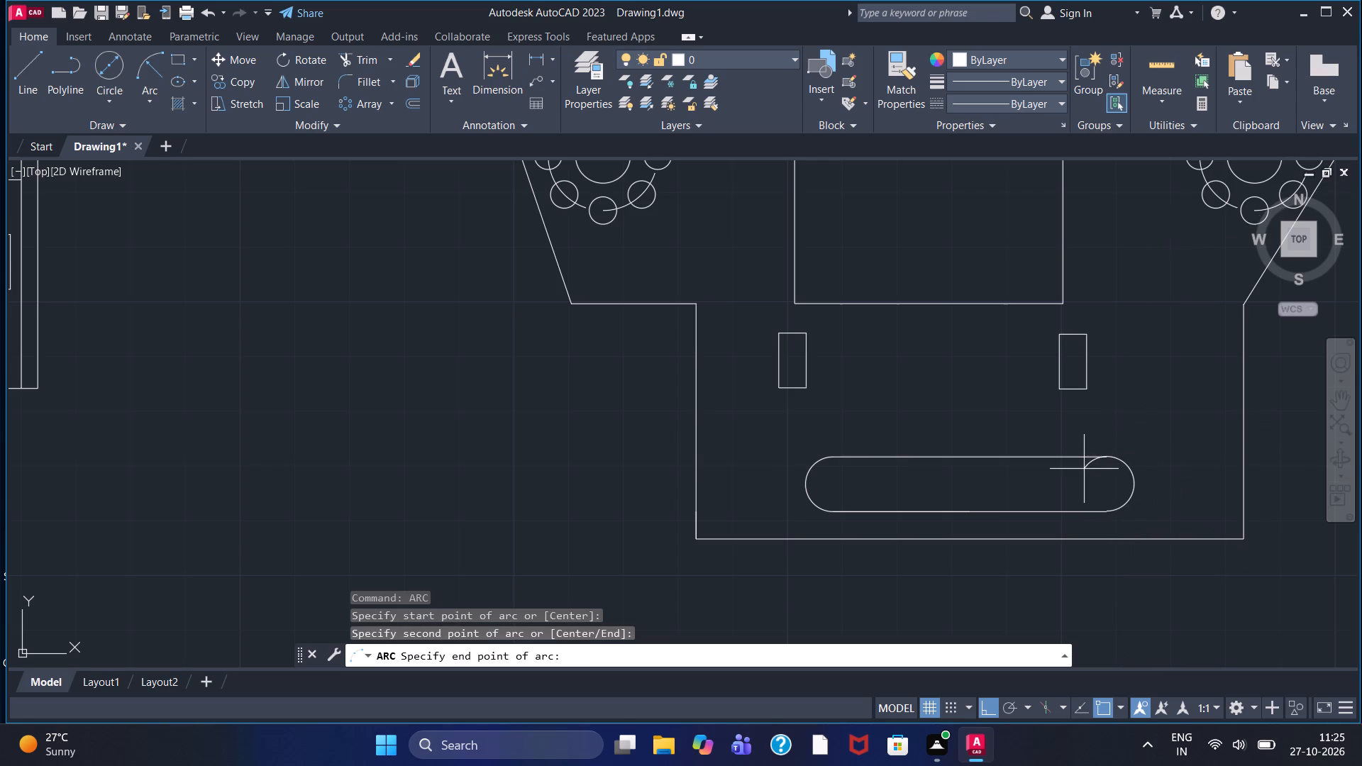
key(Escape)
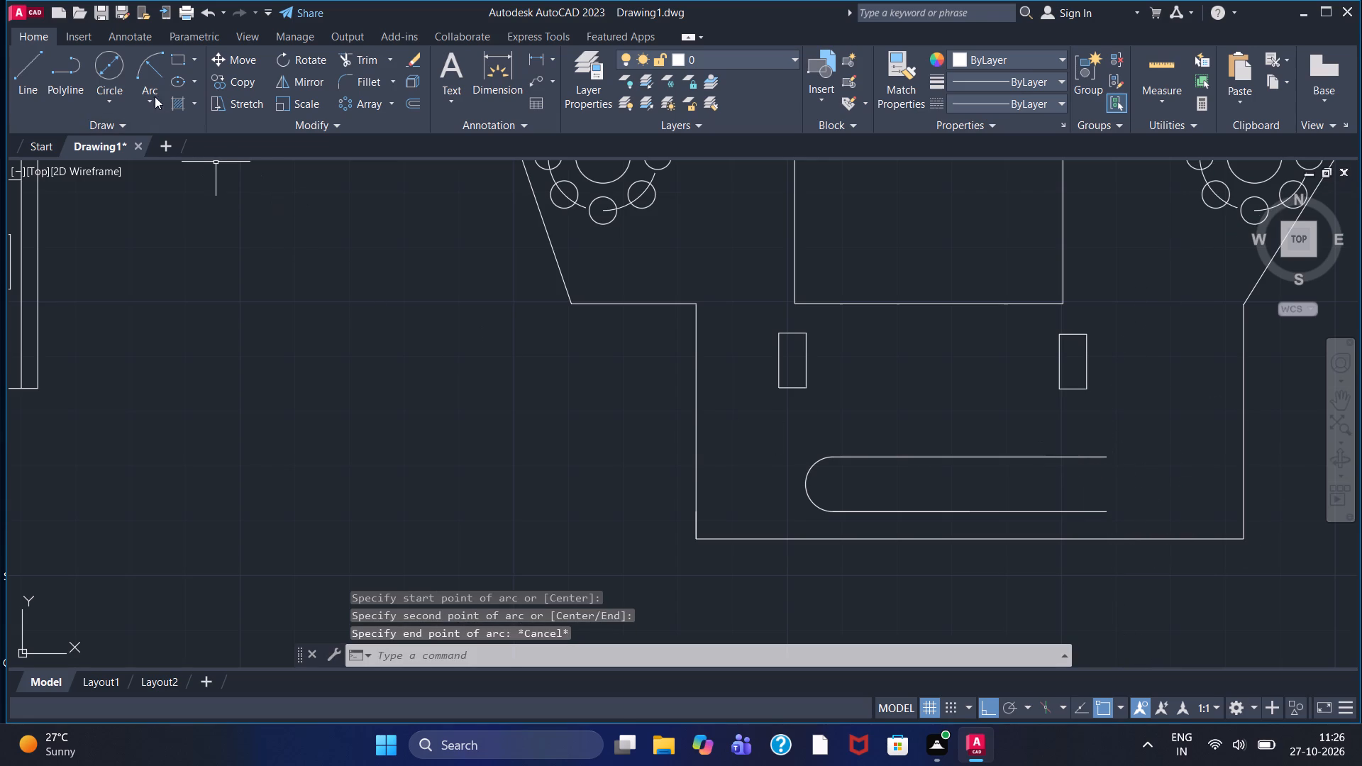
Draw a start-end-radius arc of radius 5 joining the right ends of the slot's two parallel lines.
click(156, 74)
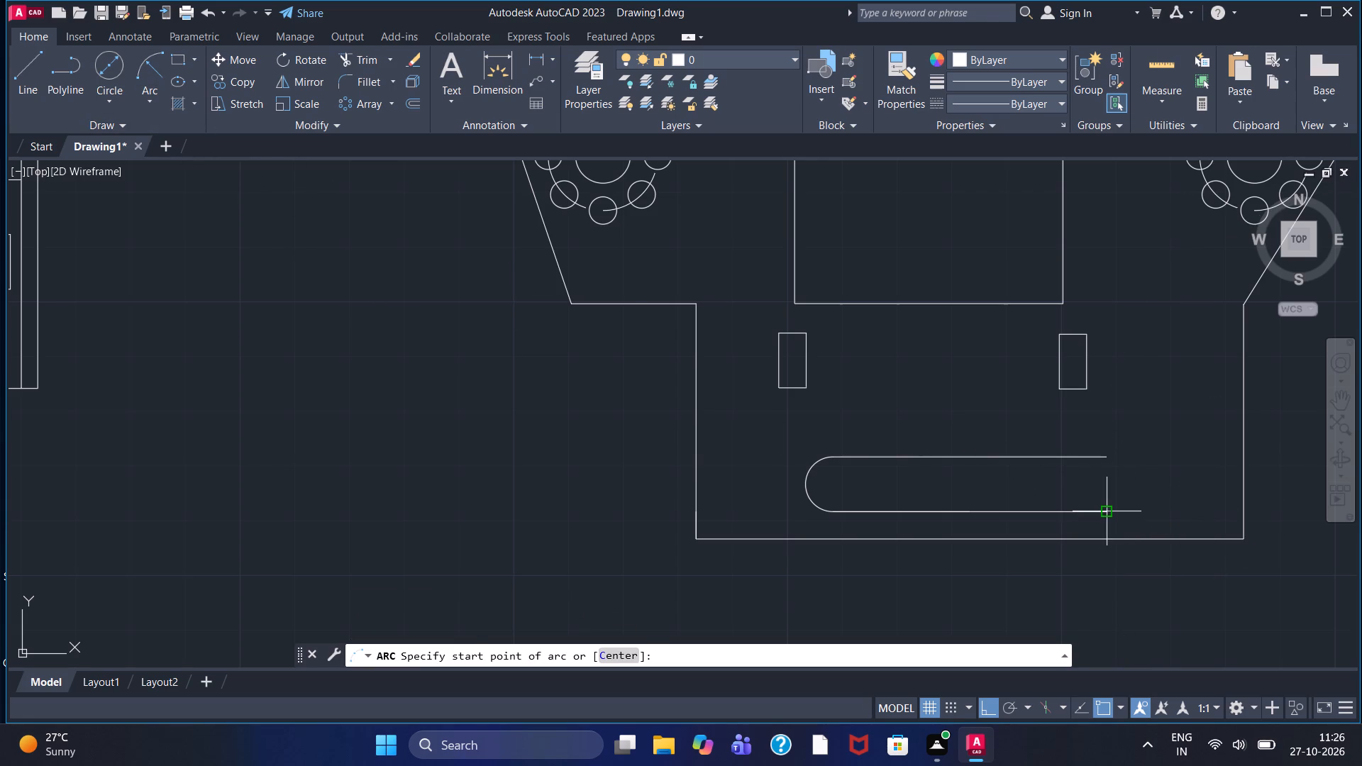
drag(1106, 514, 1106, 507)
click(1107, 458)
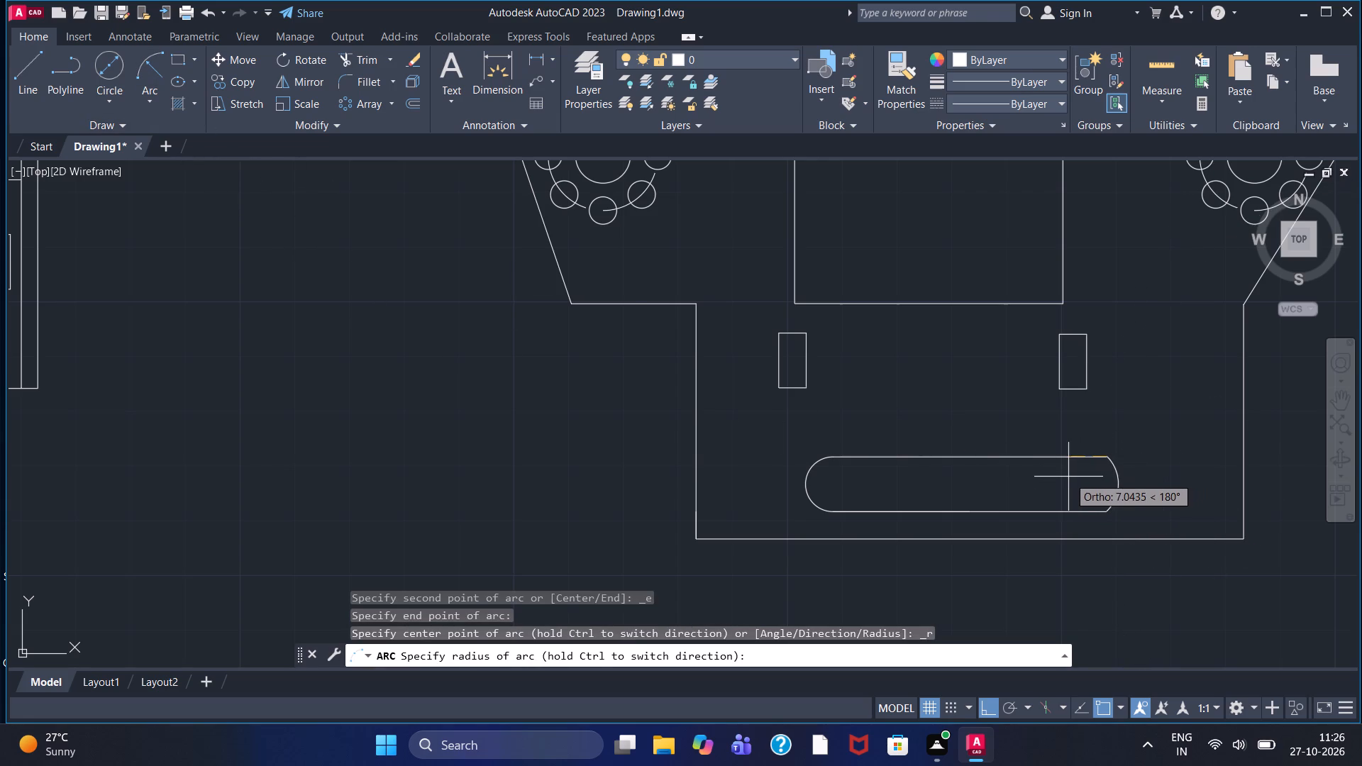
key(5)
key(Return)
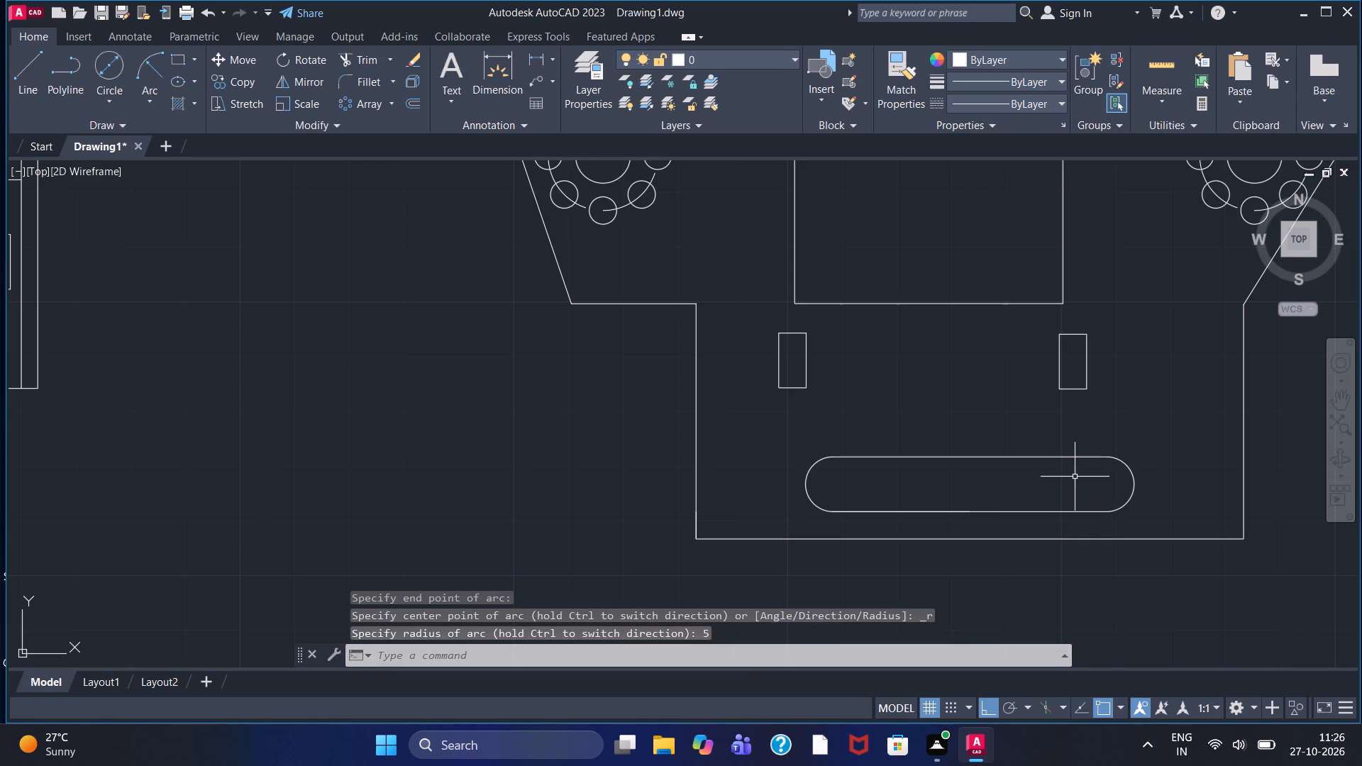
key(Escape)
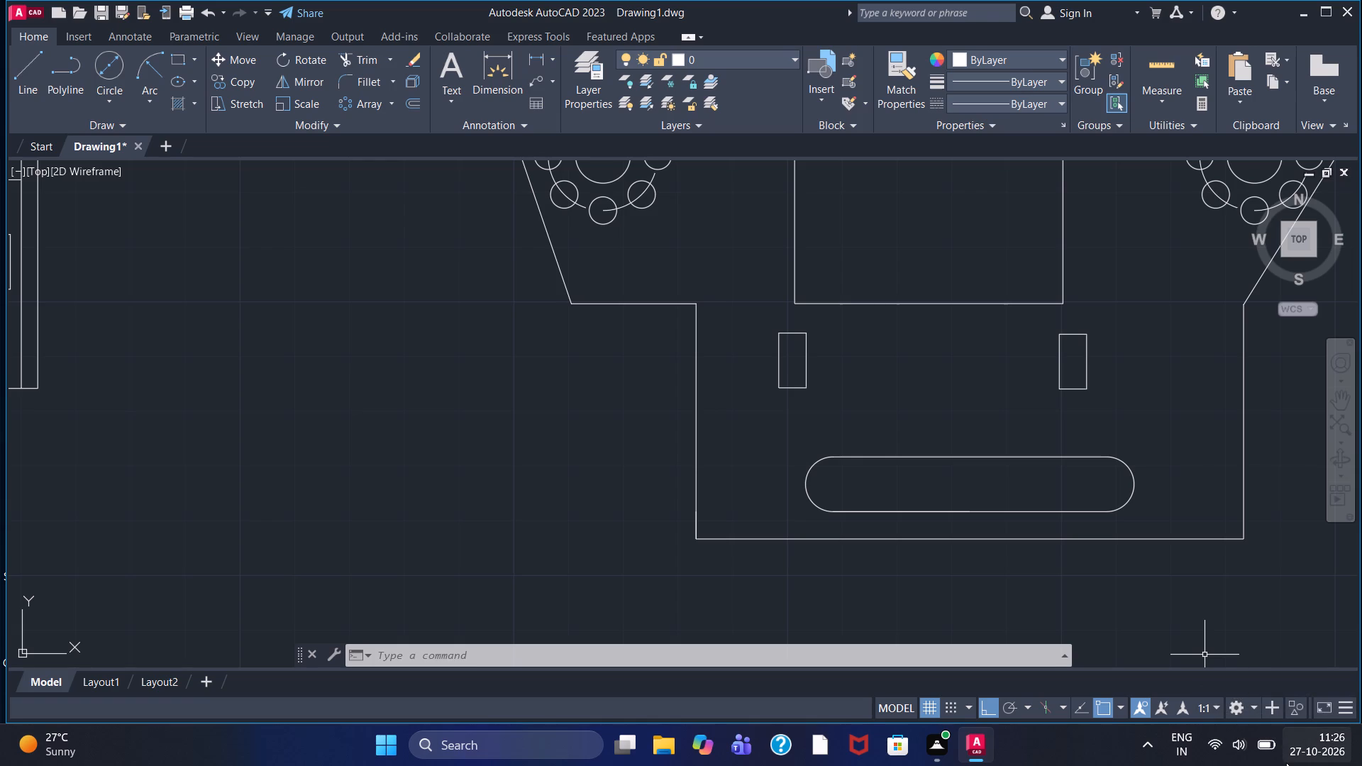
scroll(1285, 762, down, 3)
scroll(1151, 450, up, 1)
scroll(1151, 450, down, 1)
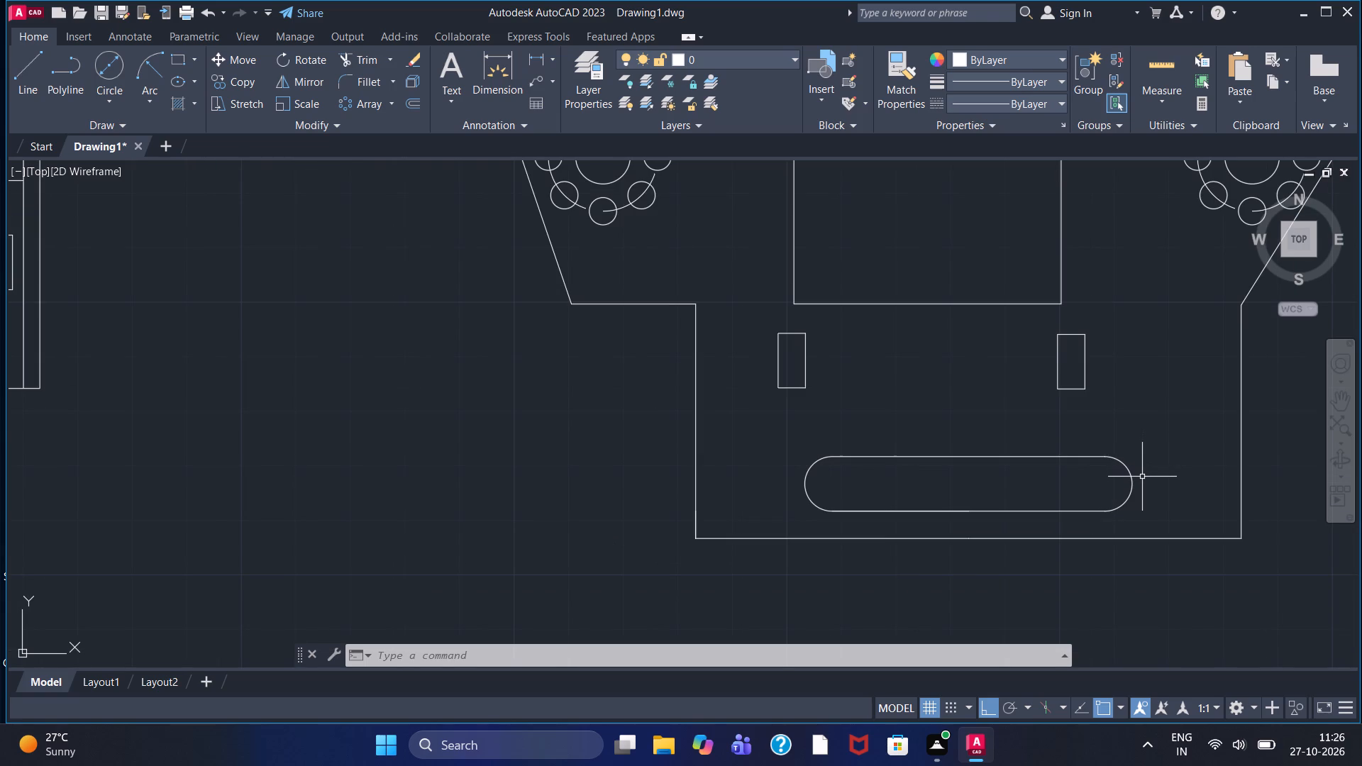
Draw a 10 by 10 square with lines in the stepped profile's left shoulder, just below and right of the left bolt circle.
scroll(1141, 489, down, 1)
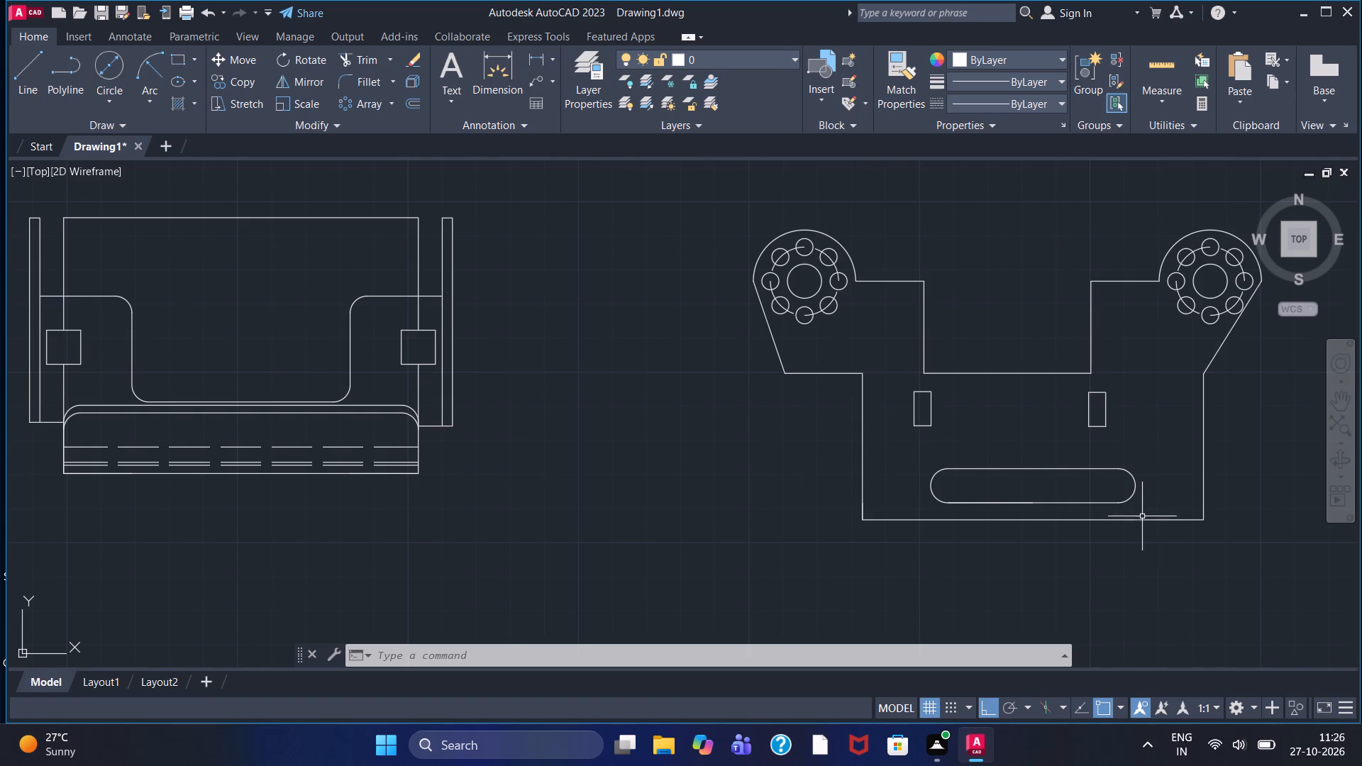
middle_drag(1019, 438, 897, 466)
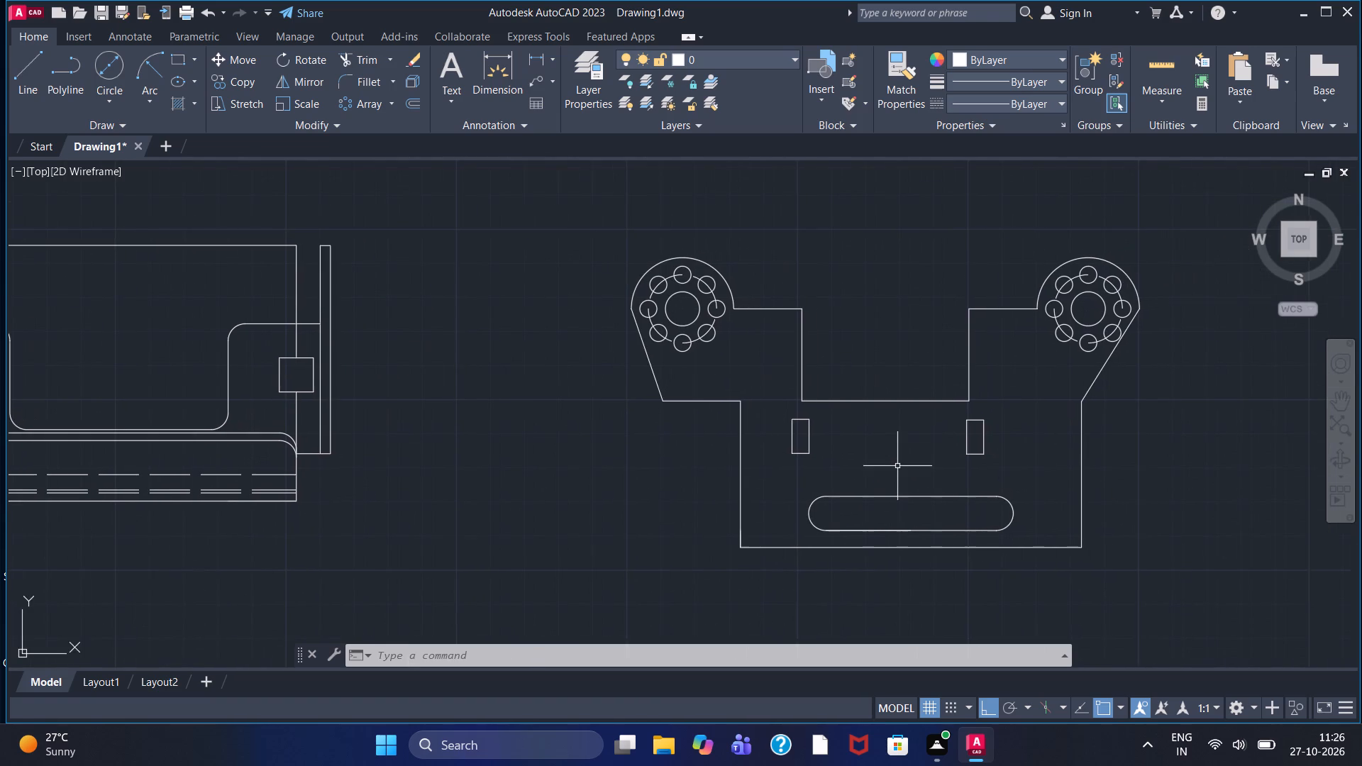
scroll(897, 466, down, 1)
scroll(897, 470, up, 1)
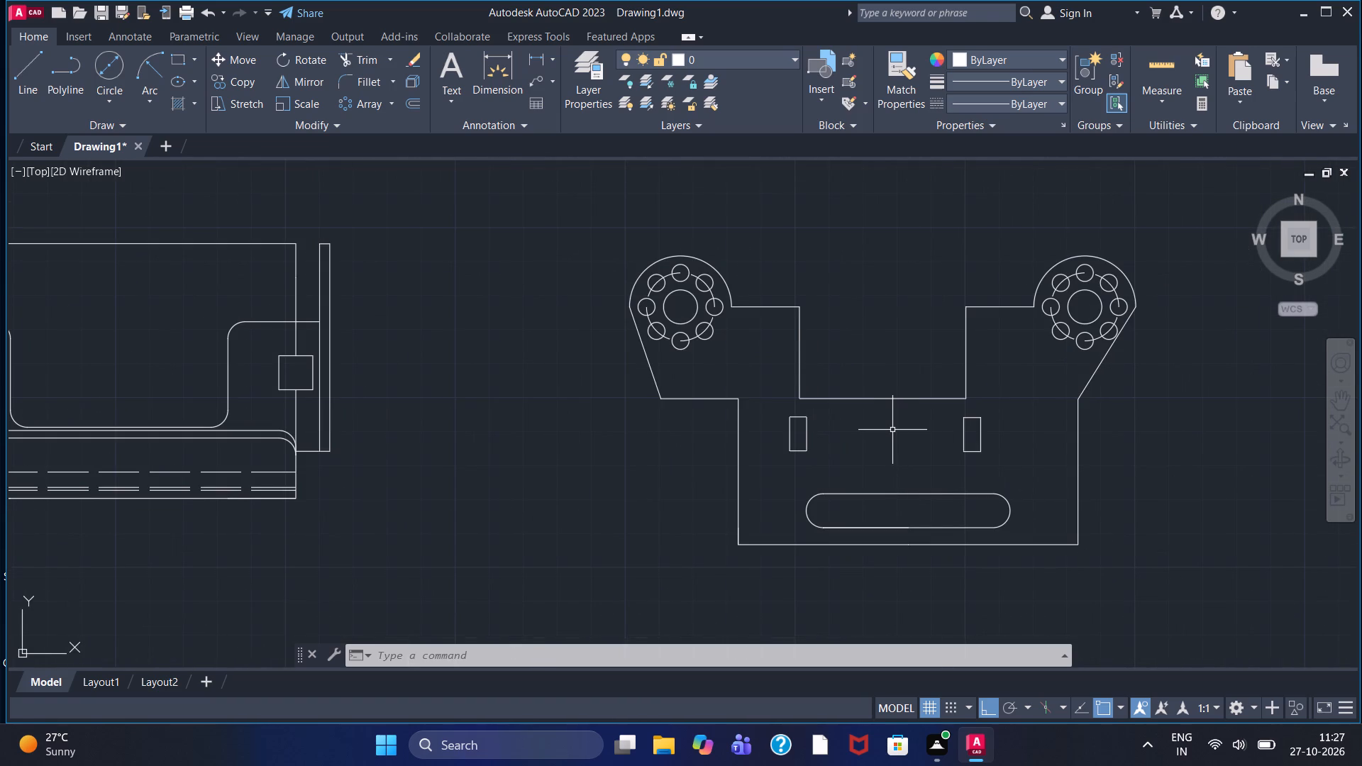
click(31, 70)
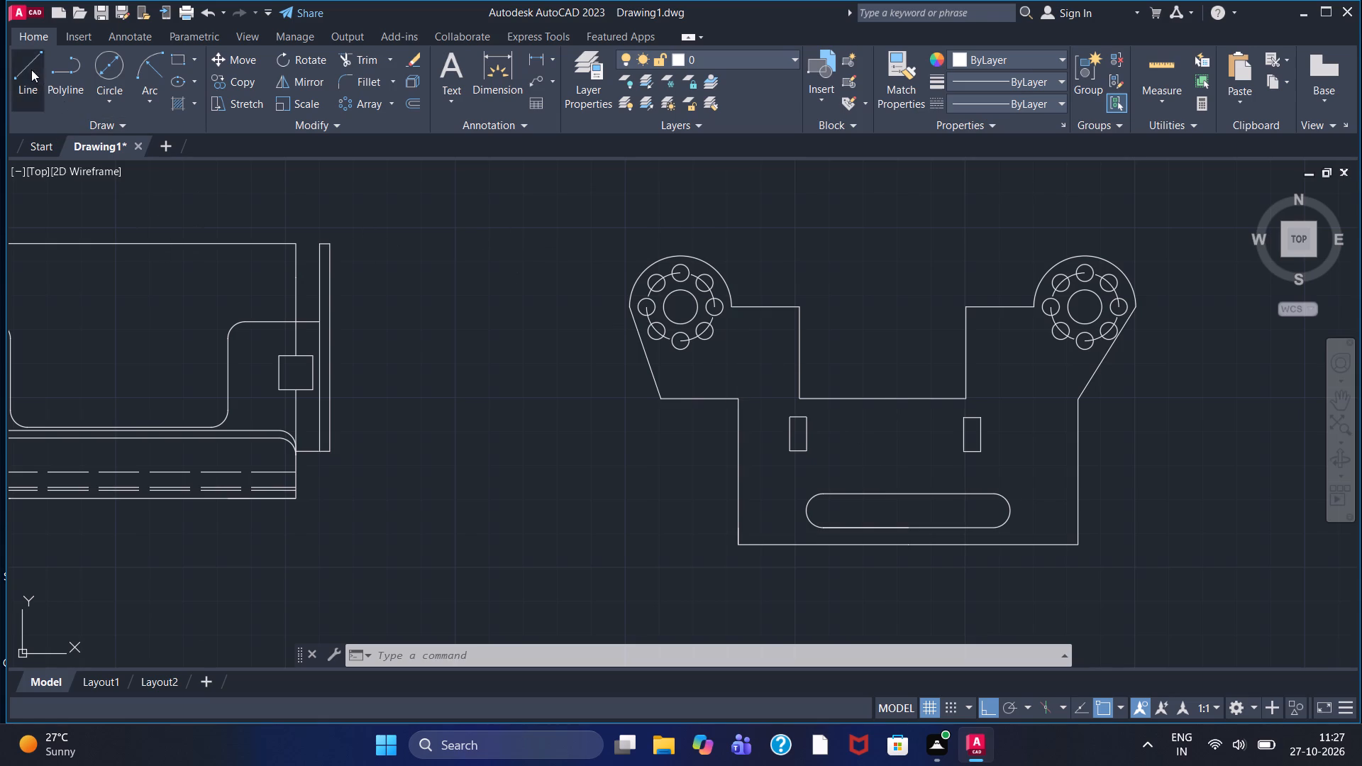
click(737, 341)
text(10)
key(Return)
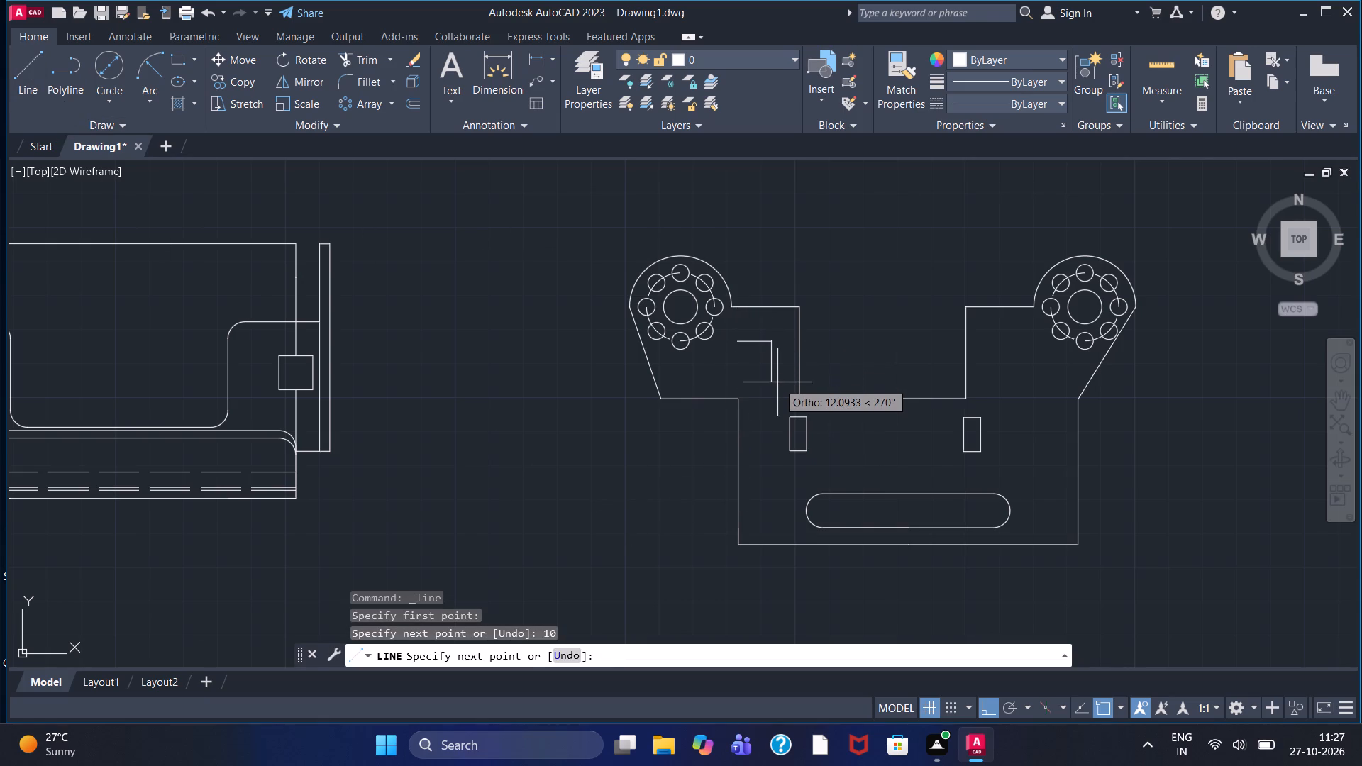
text(10)
key(Return)
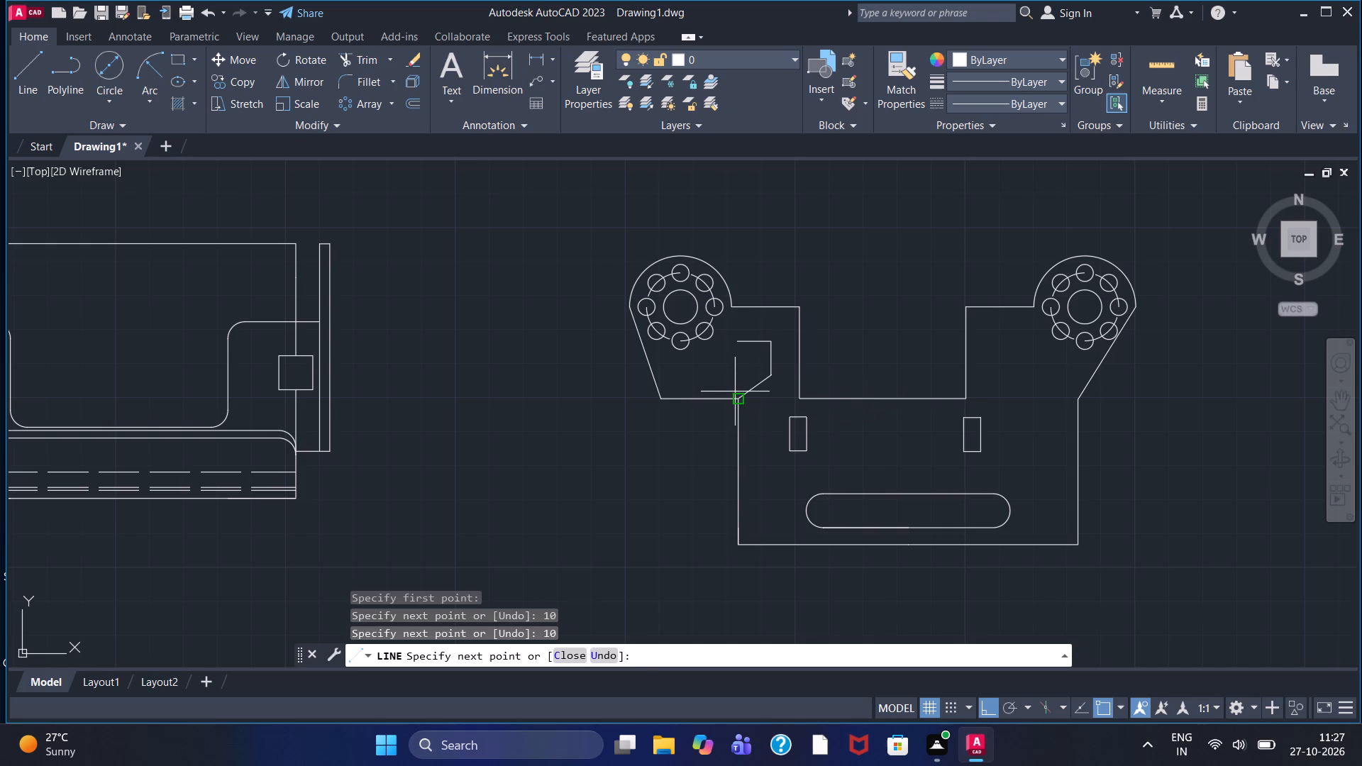
text(10)
key(Return)
click(744, 345)
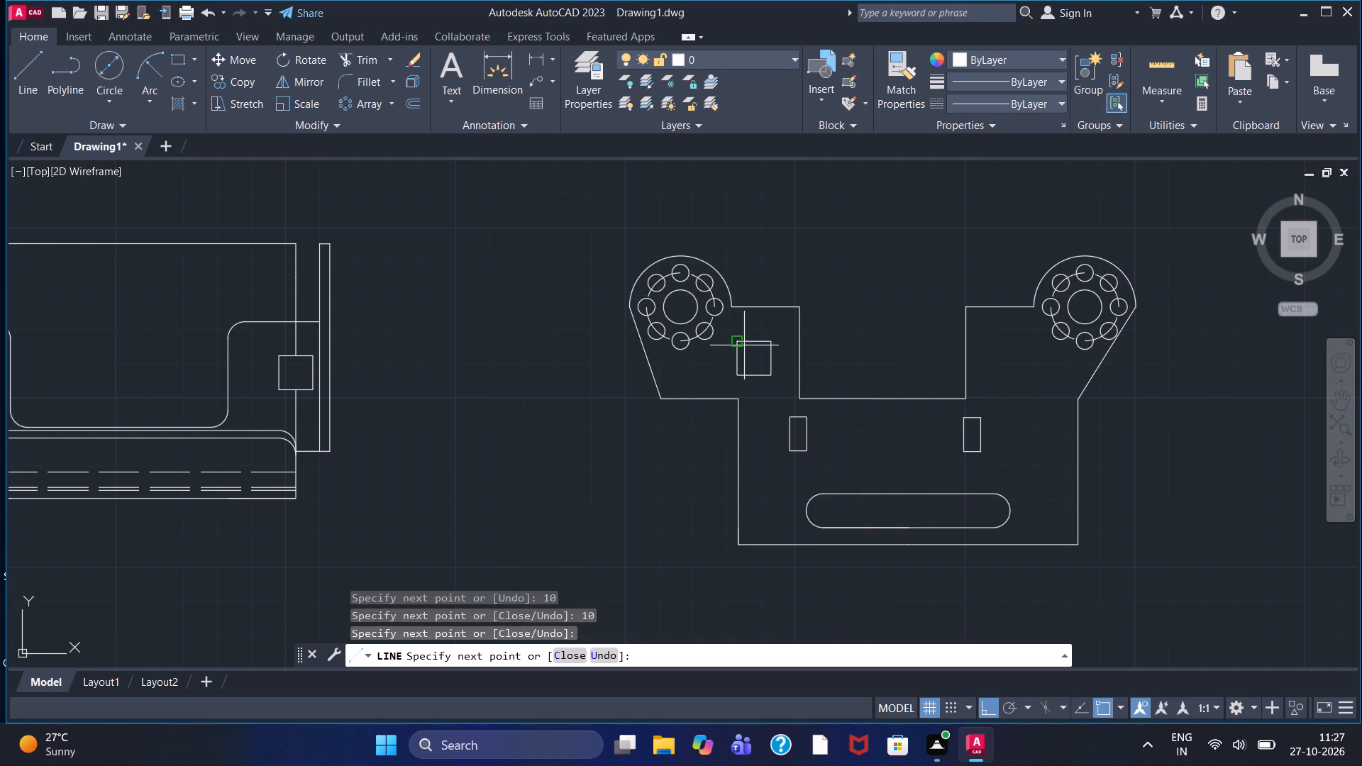
key(Escape)
Draw a matching 10 by 10 square with lines in the right shoulder, between the central recess and the right bolt circle.
drag(26, 78, 45, 84)
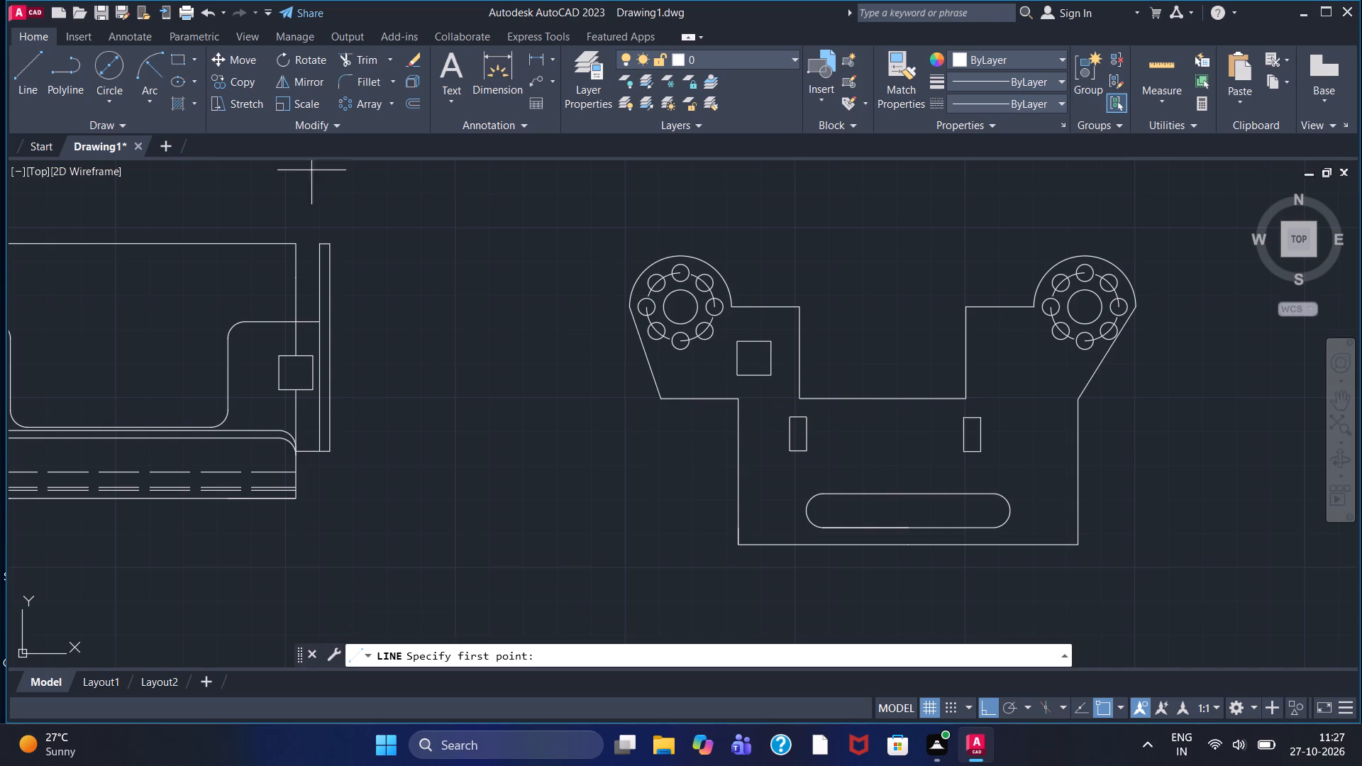
click(982, 344)
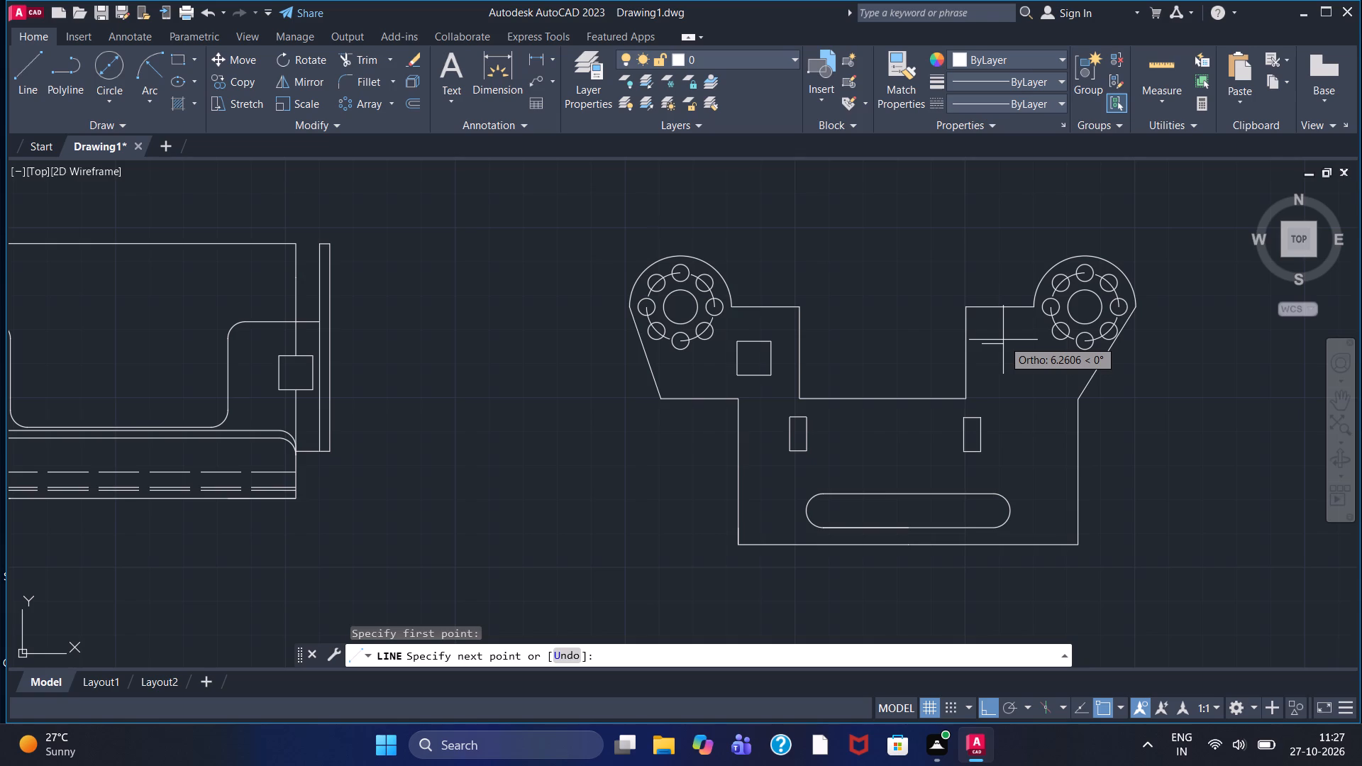
text(10)
key(Return)
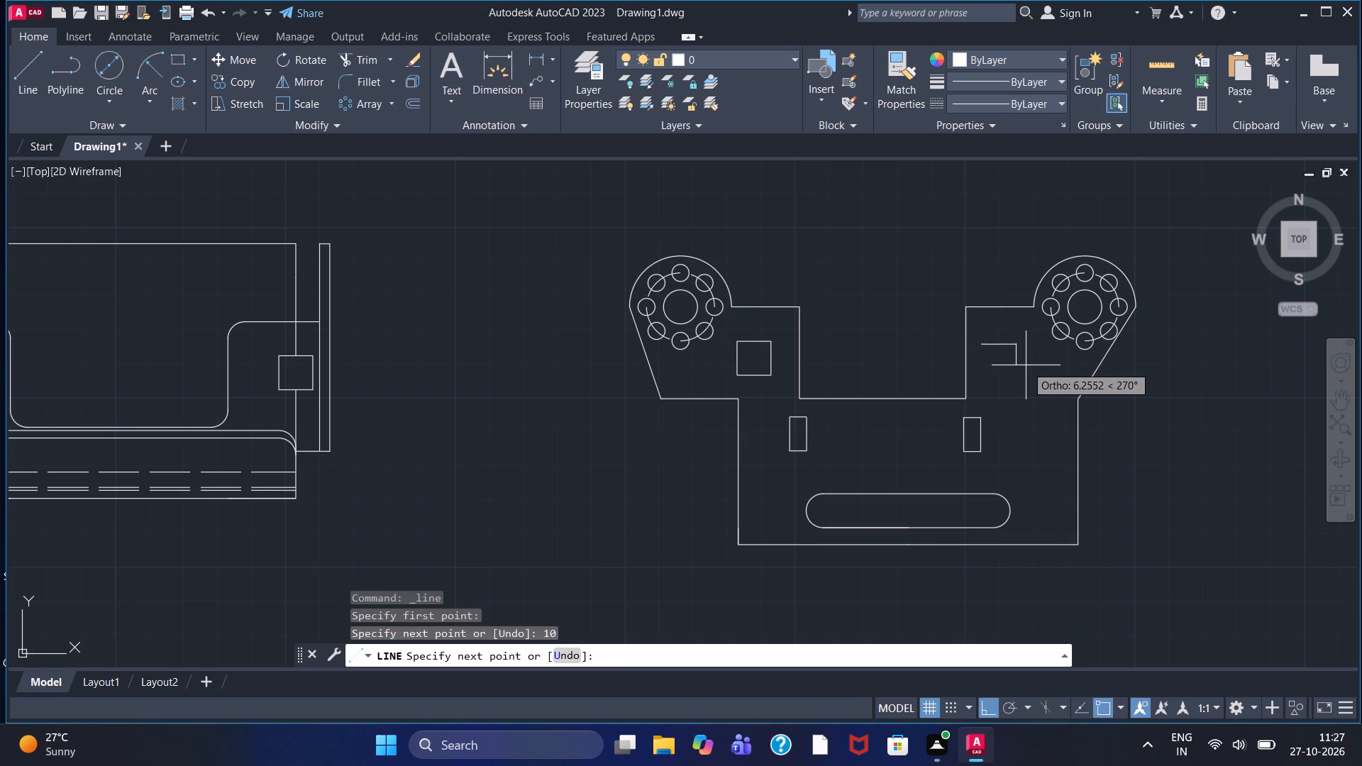
text(10)
key(Return)
text(10)
key(Return)
click(985, 341)
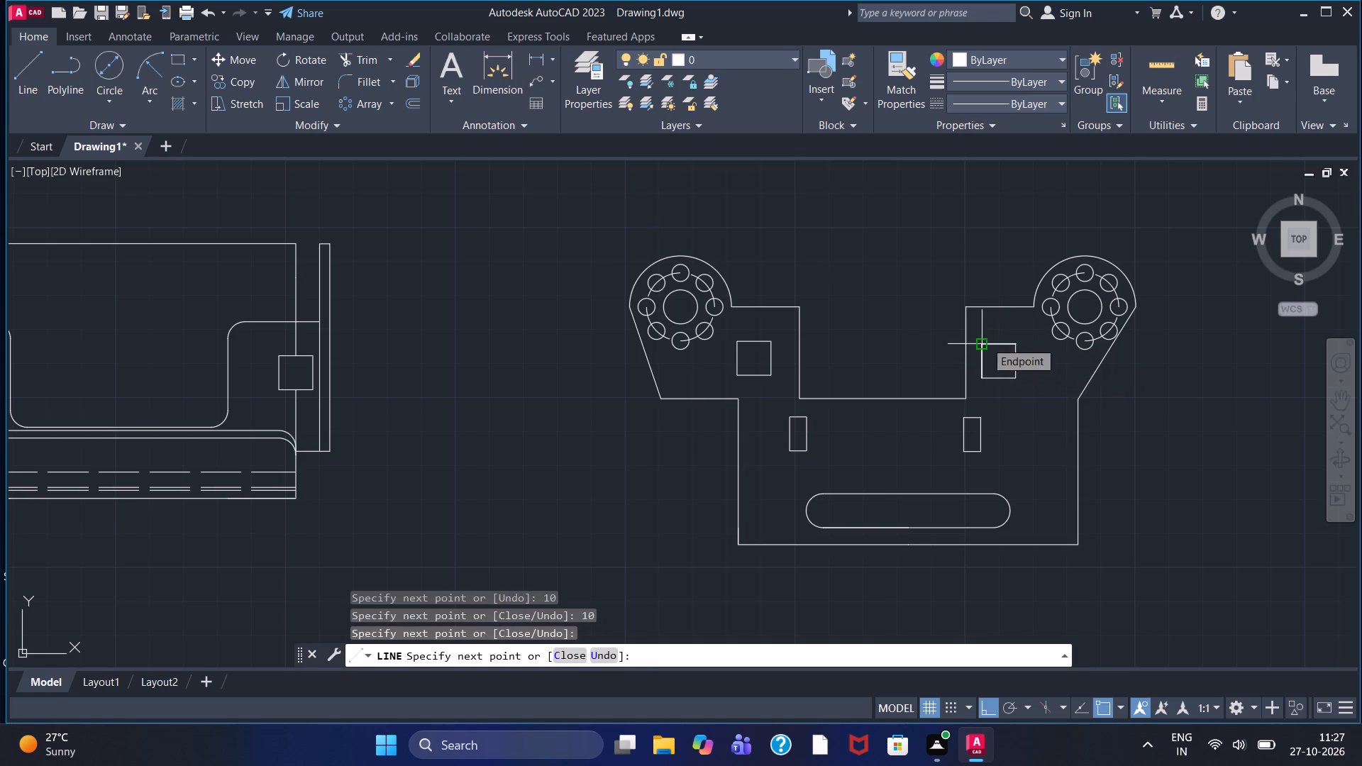
key(Escape)
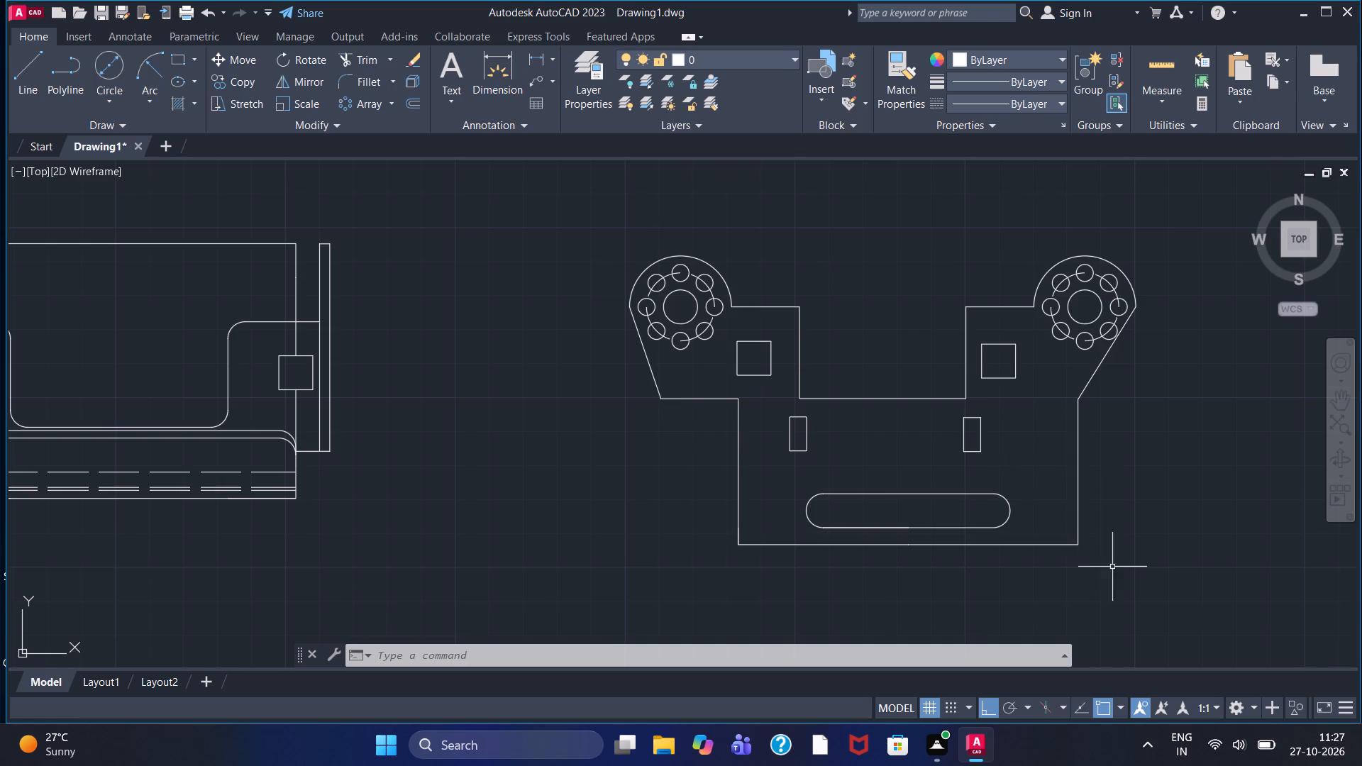
Fillet the left lobe's arc at radius 5 with the horizontal shoulder line and with the outer sloping edge.
click(363, 79)
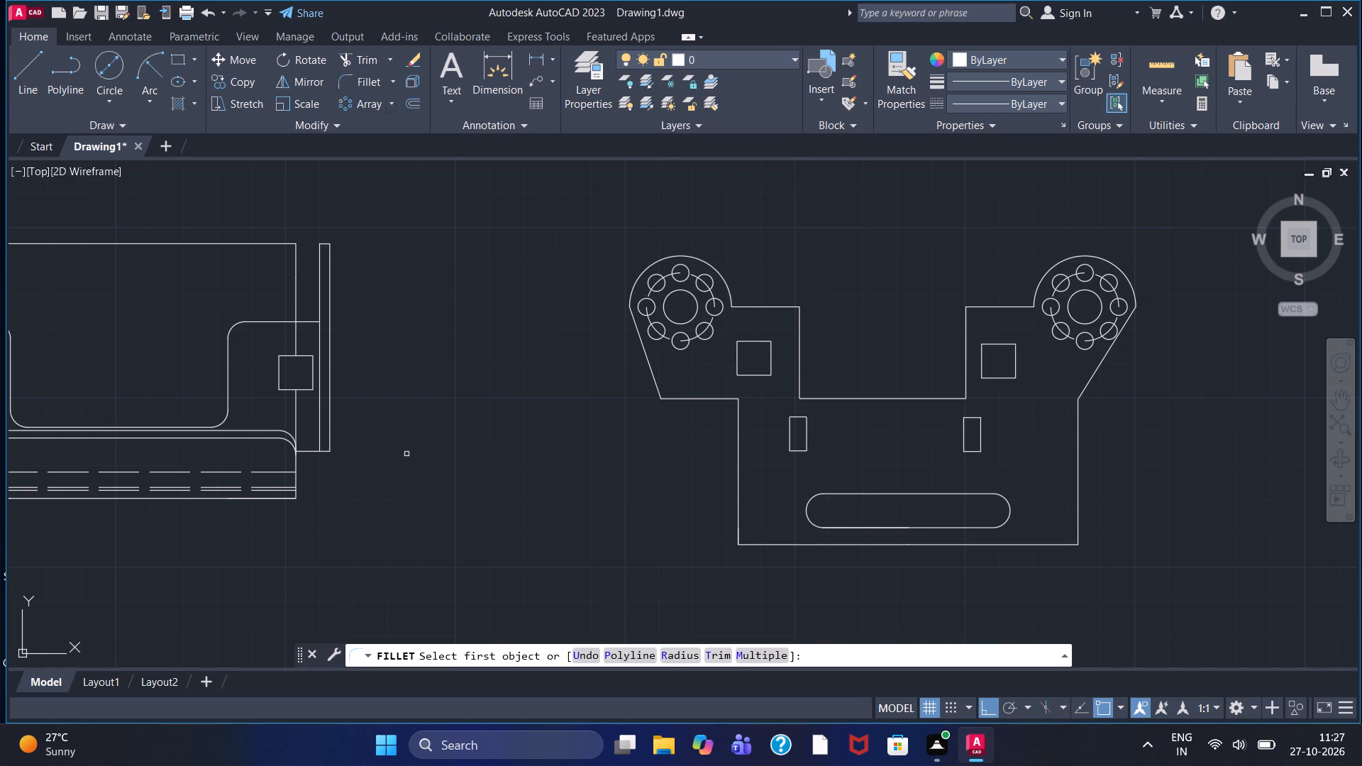
click(678, 659)
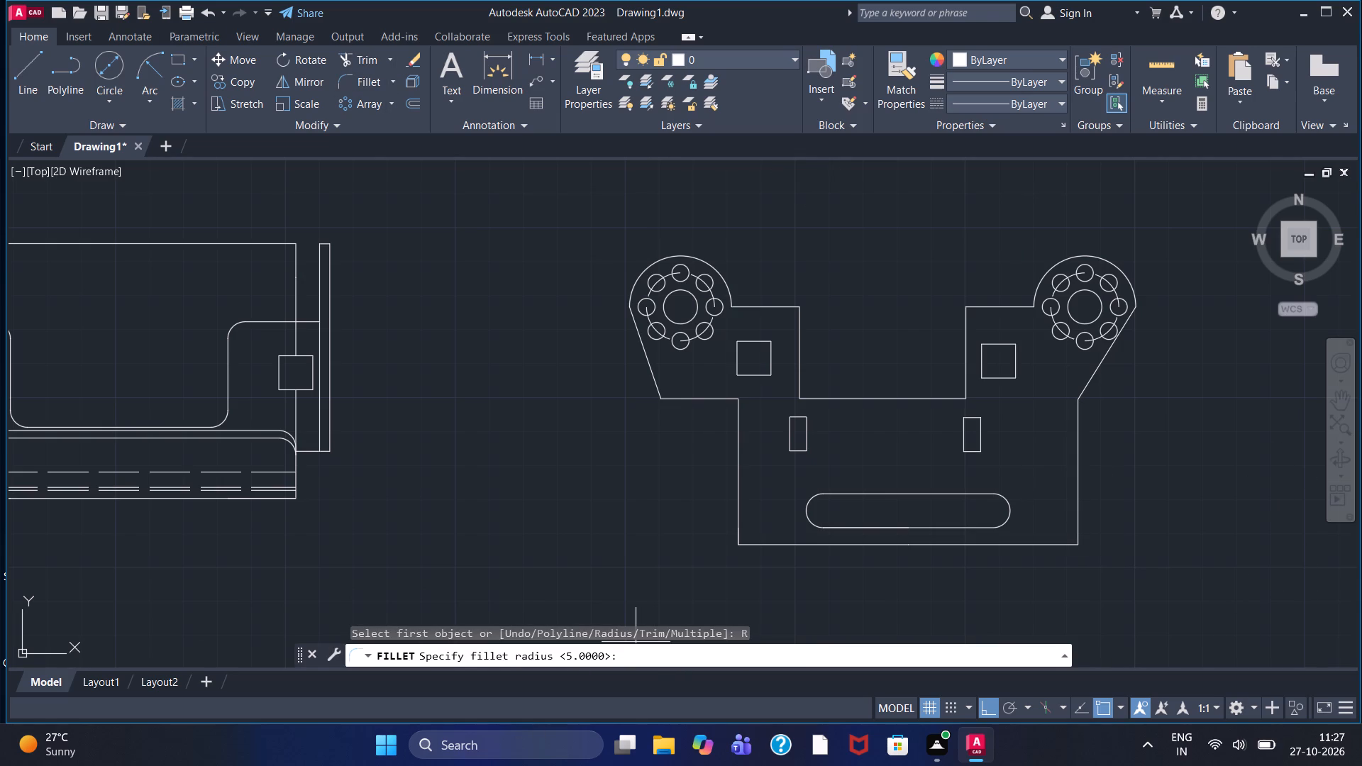
key(5)
key(Return)
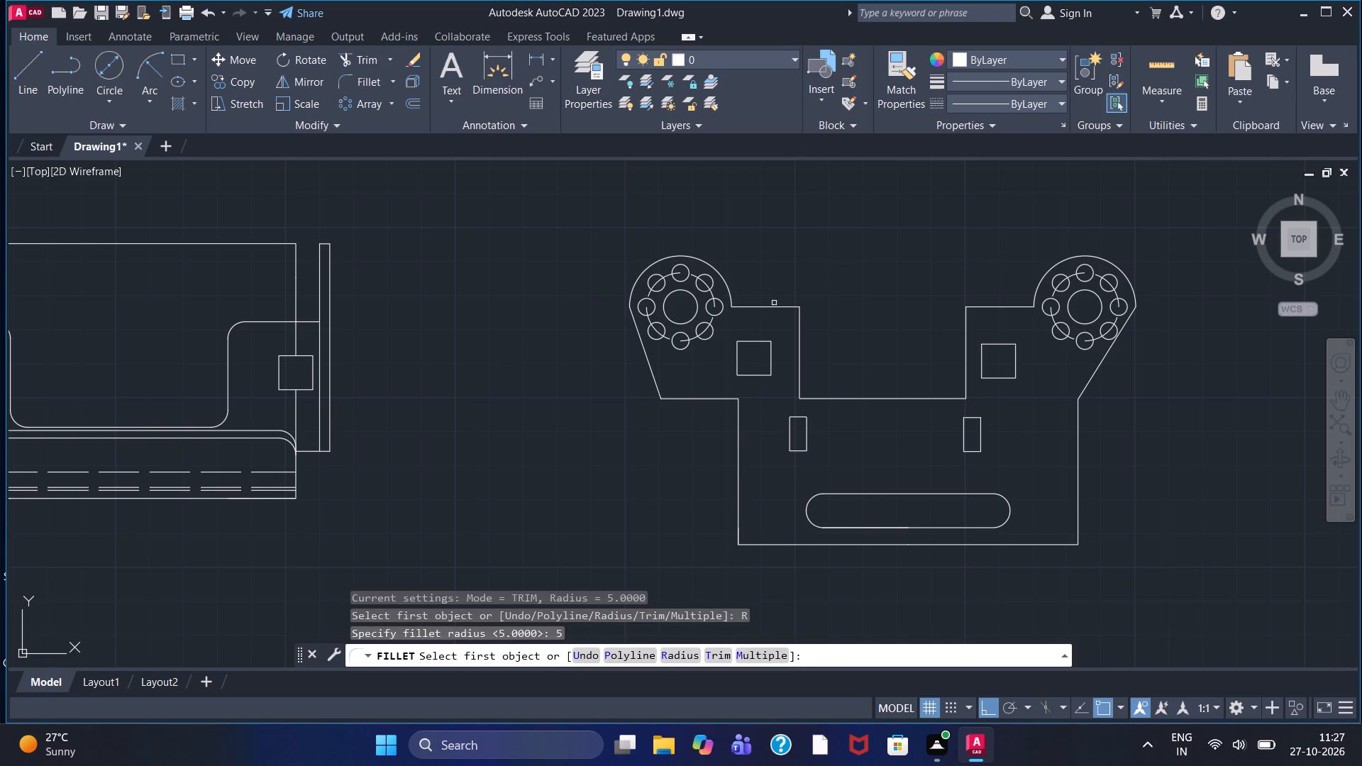
scroll(751, 302, up, 2)
click(699, 298)
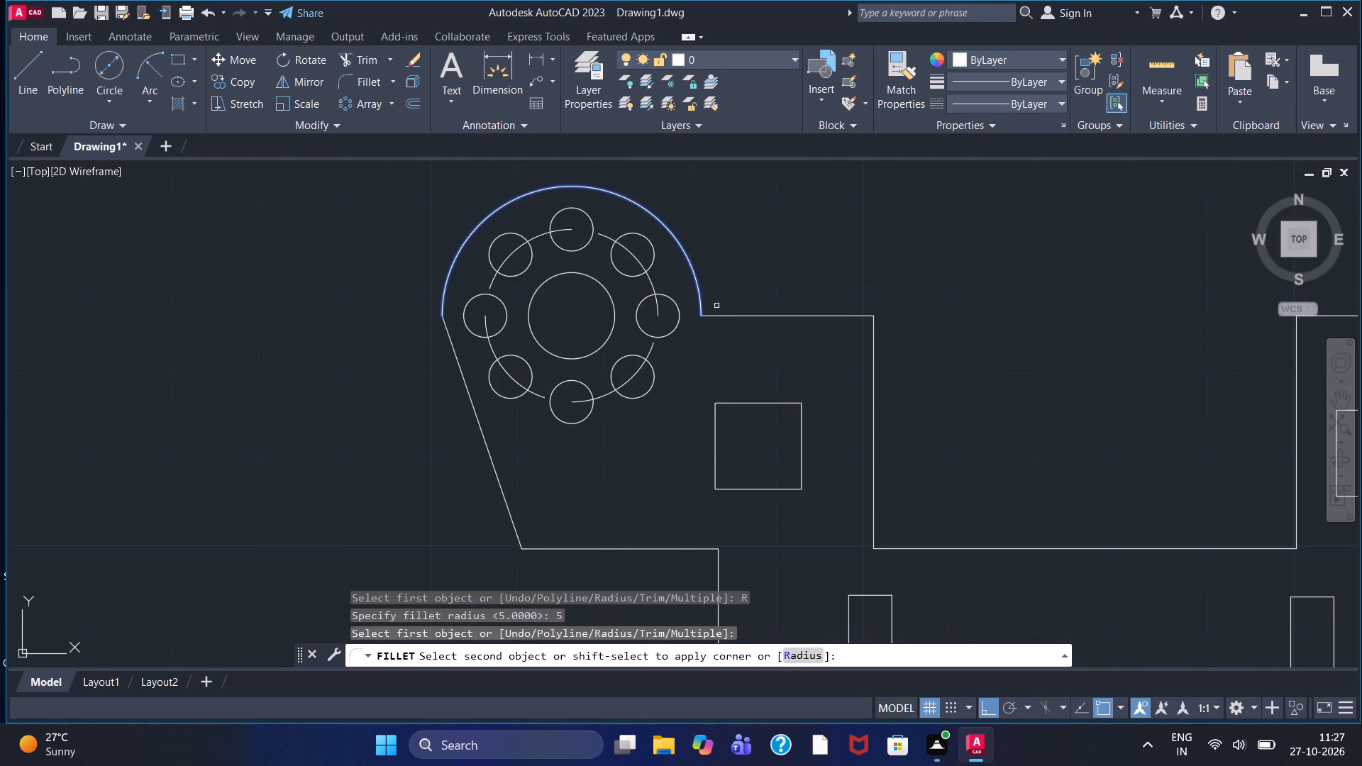
click(730, 316)
scroll(917, 319, down, 1)
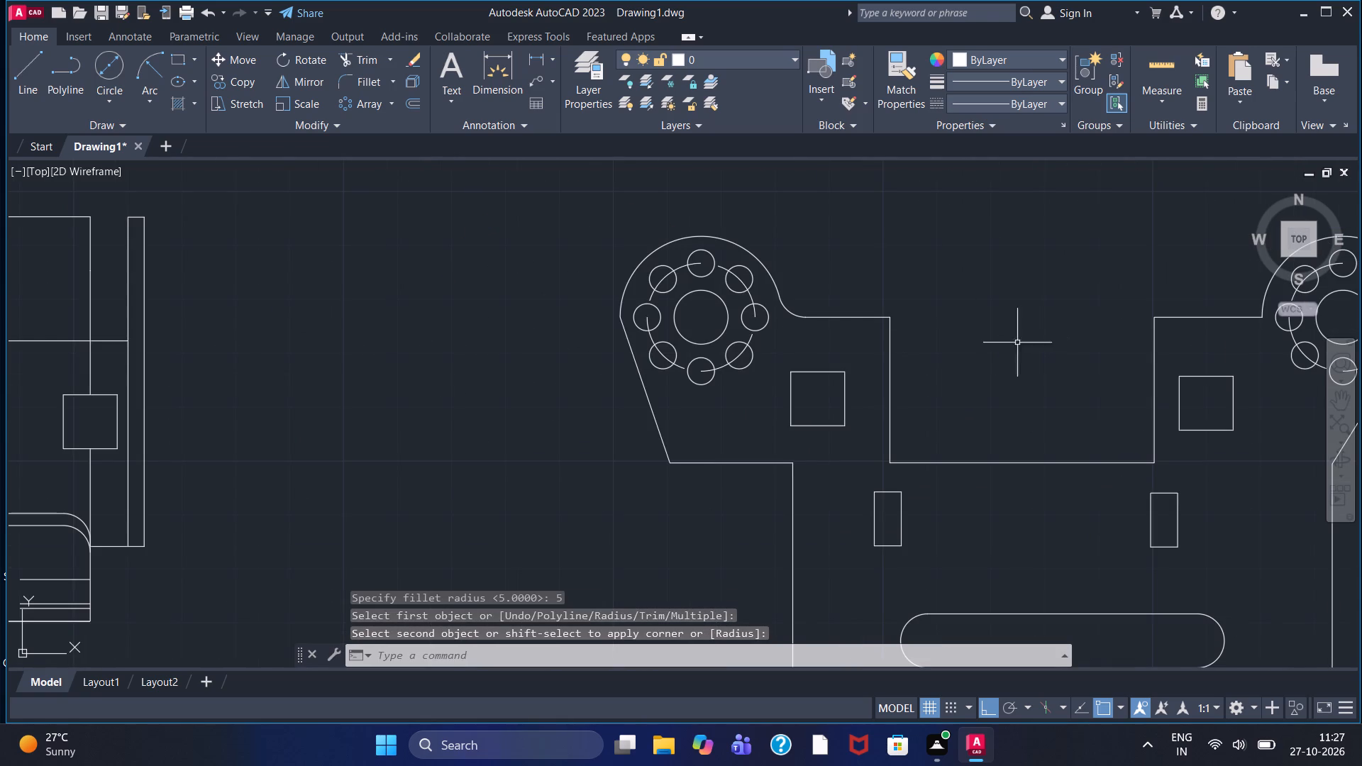
right_click(563, 286)
click(596, 300)
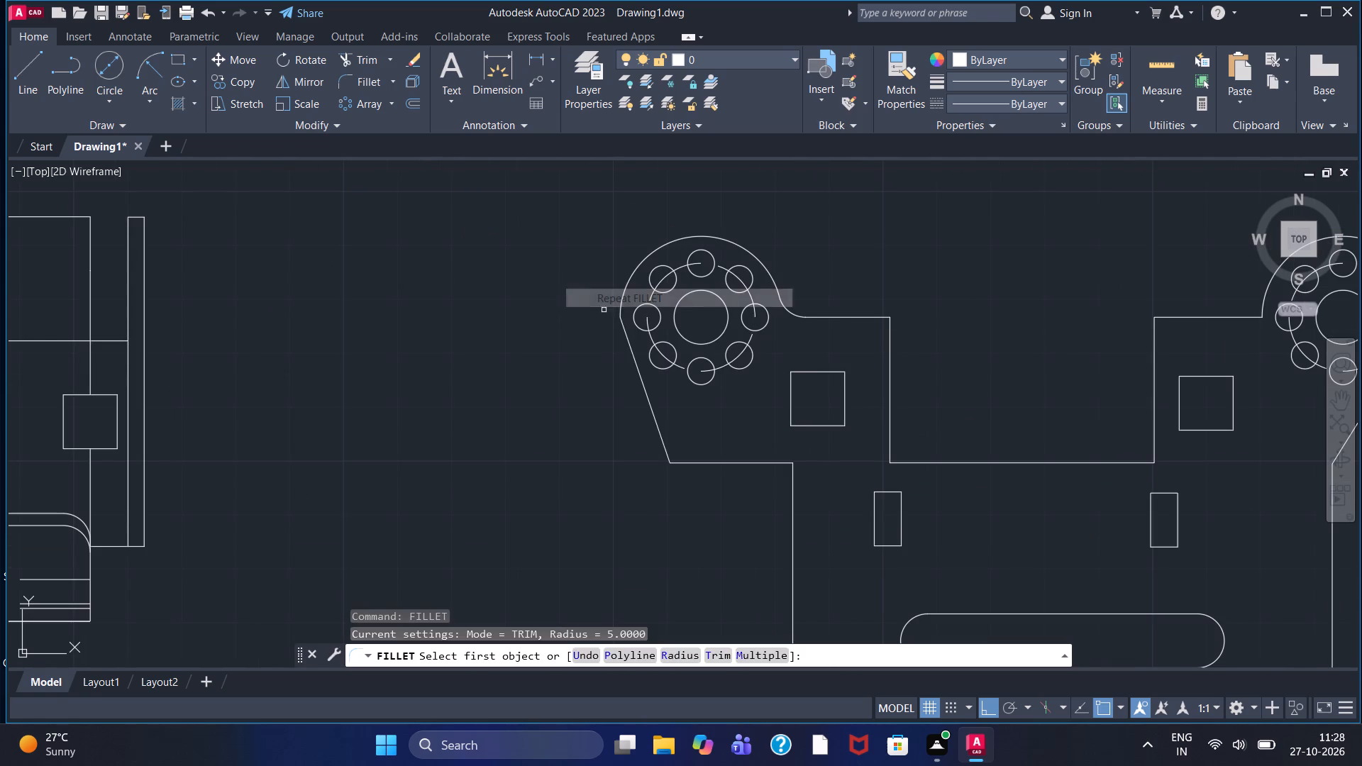
click(621, 309)
click(624, 326)
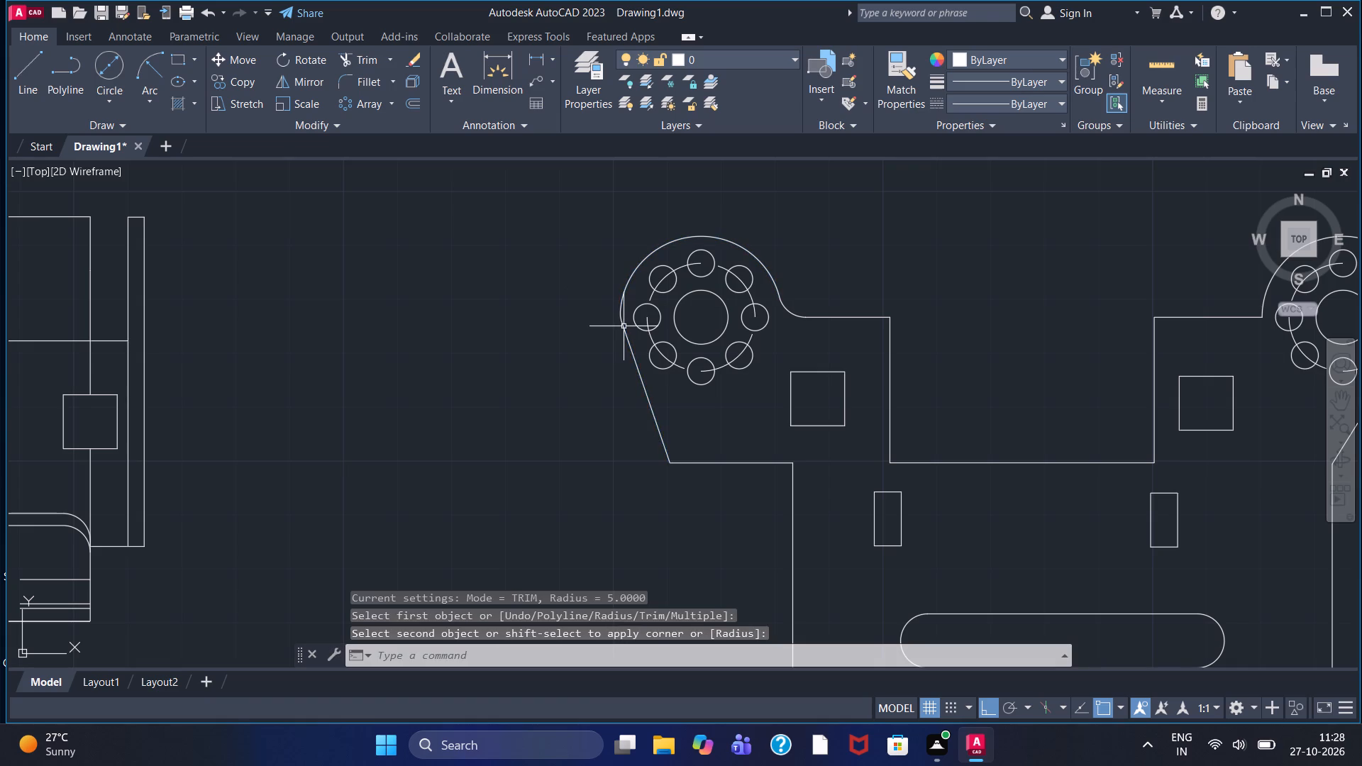
Fillet the right shoulder's horizontal line with the right lobe's arc at radius 5.
right_click(926, 336)
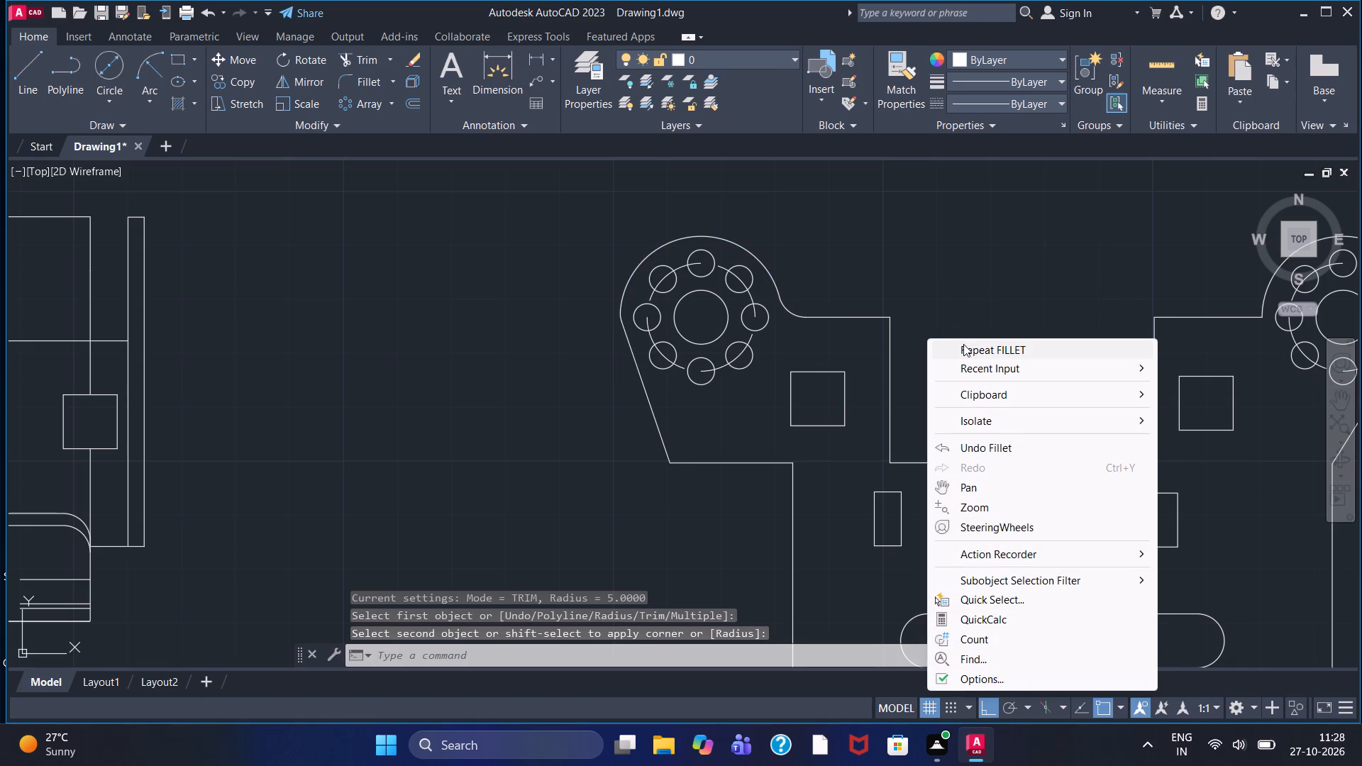
drag(963, 344, 986, 339)
click(1078, 350)
middle_drag(1076, 347, 796, 389)
click(974, 358)
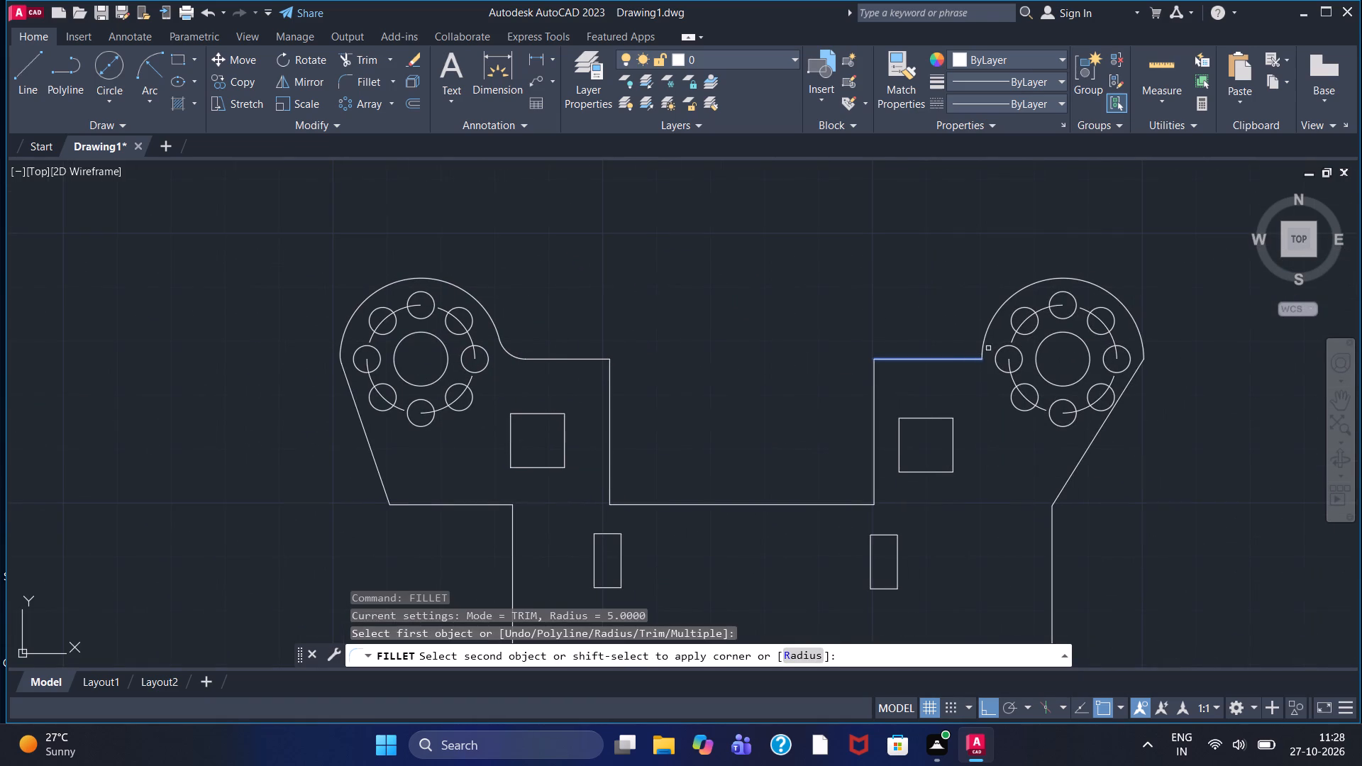
click(983, 344)
Fillet the right lobe's arc with the outer sloping edge at radius 5.
right_click(834, 276)
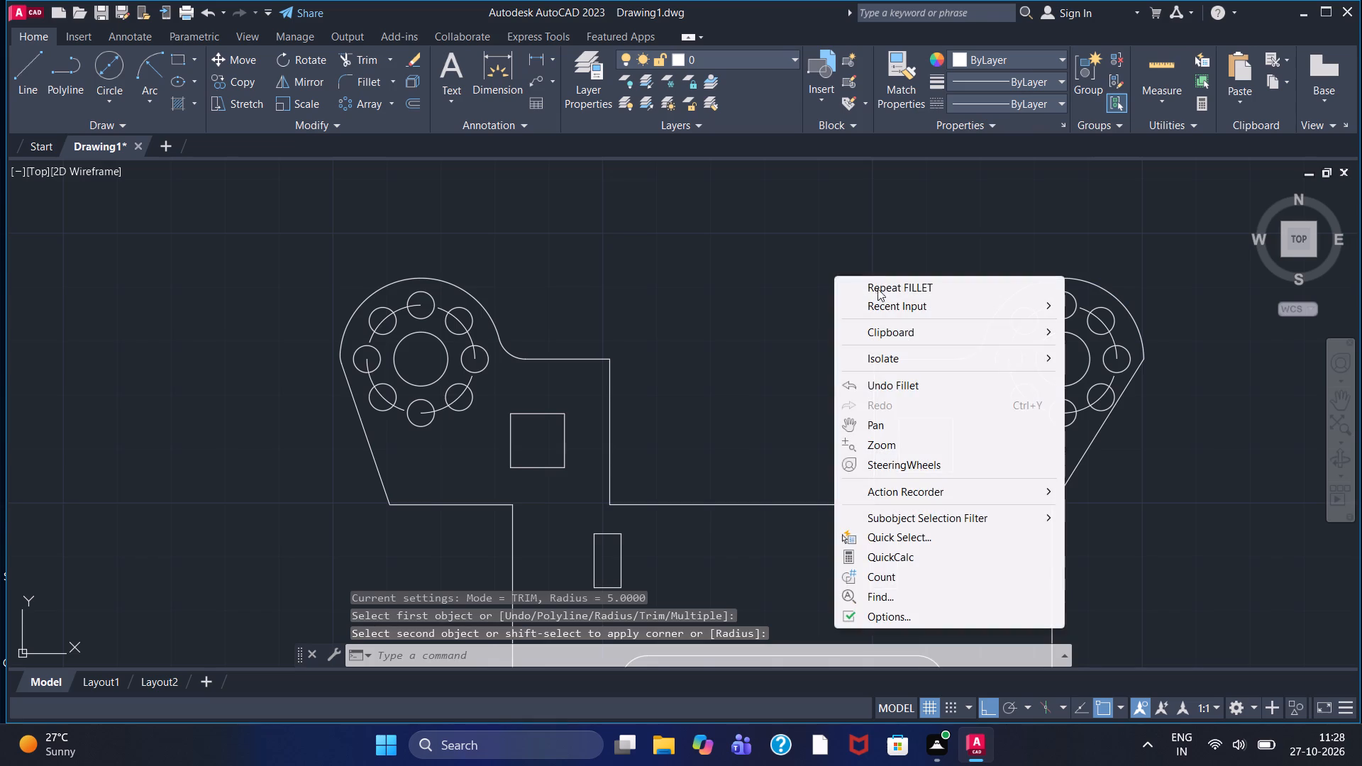
click(879, 282)
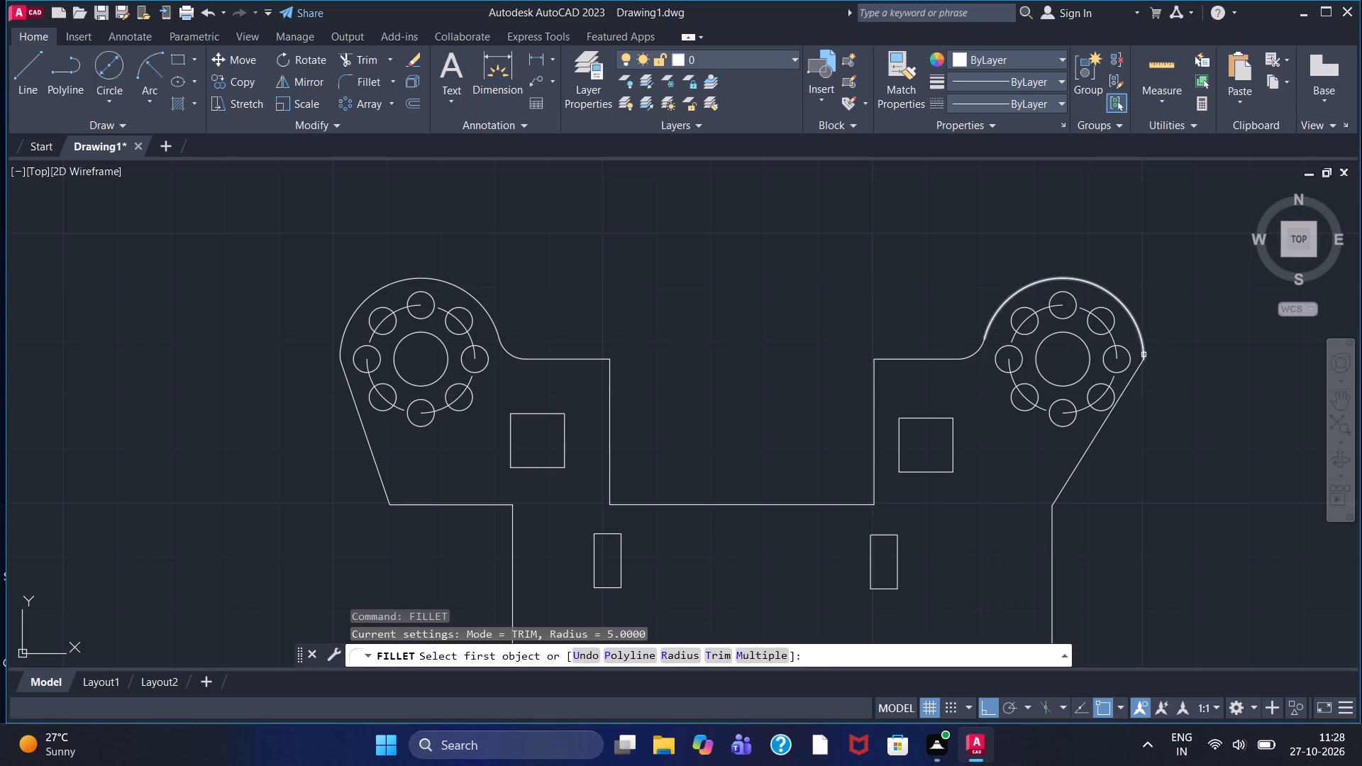
click(1134, 372)
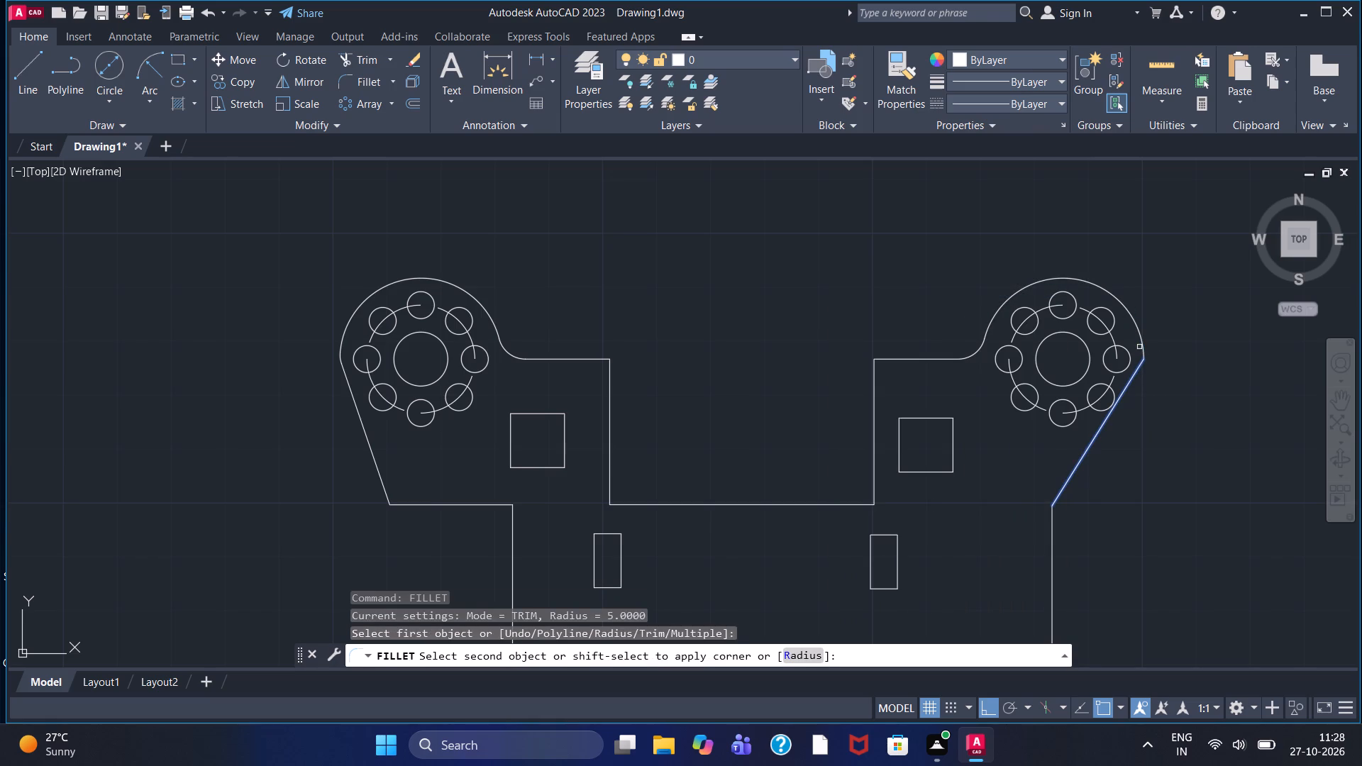
click(1141, 344)
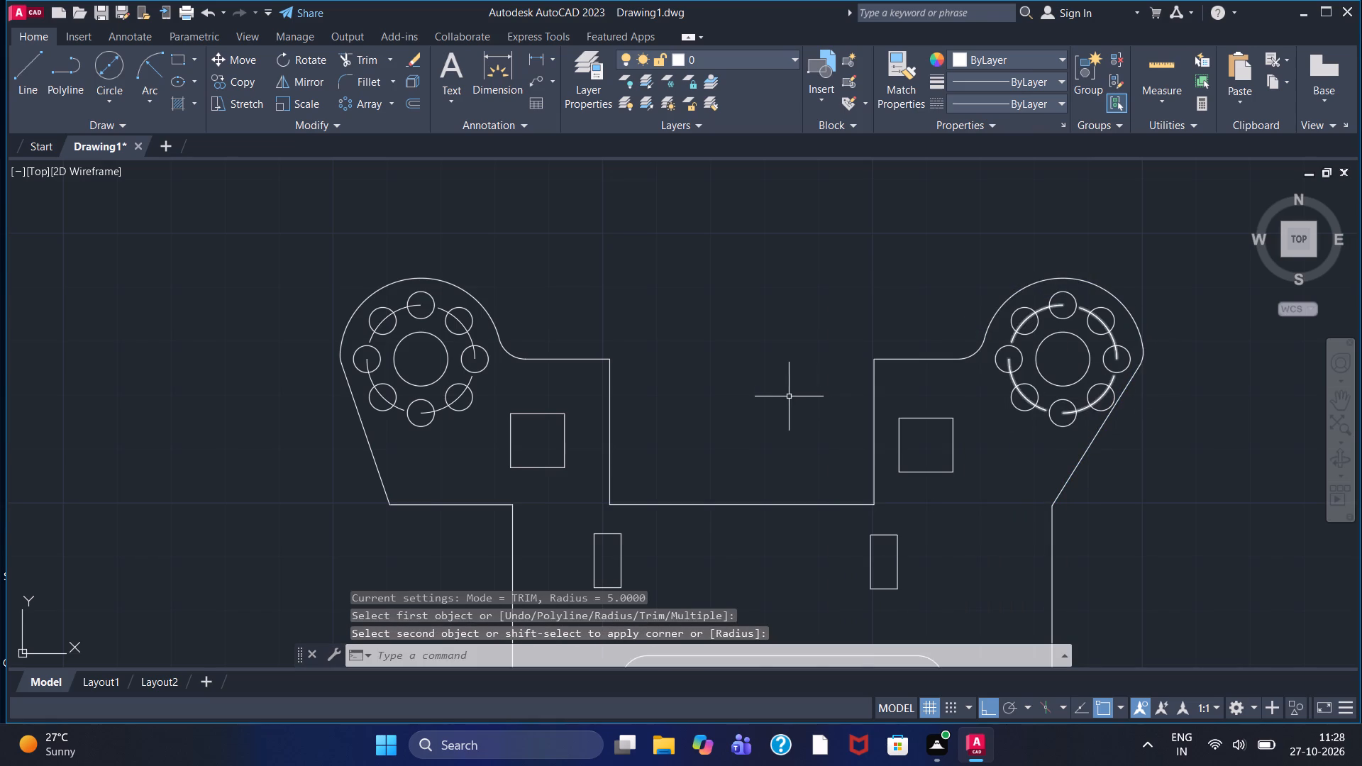
Fillet both upper corners of the central recess, where its vertical sides meet the shoulder lines, at radius 5.
right_click(728, 429)
click(792, 89)
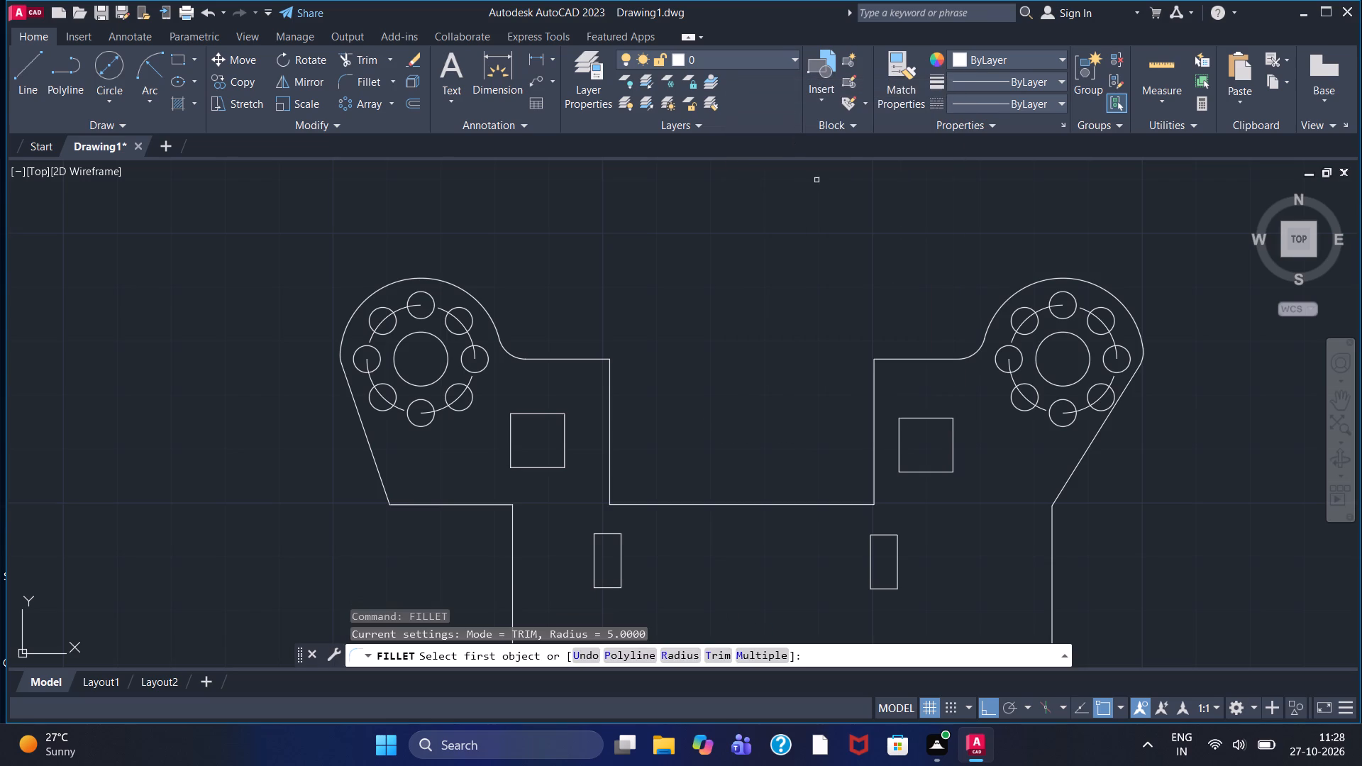
click(872, 387)
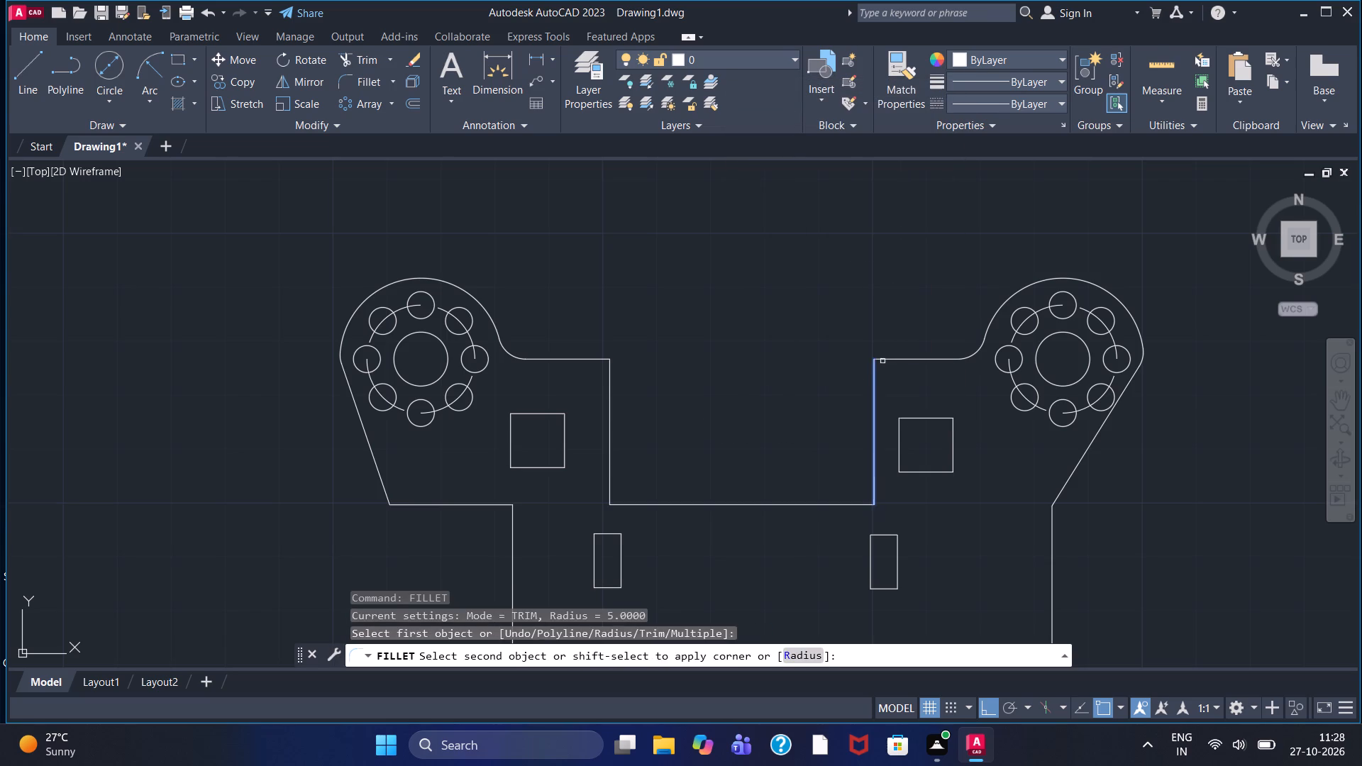
click(882, 361)
right_click(863, 357)
click(883, 364)
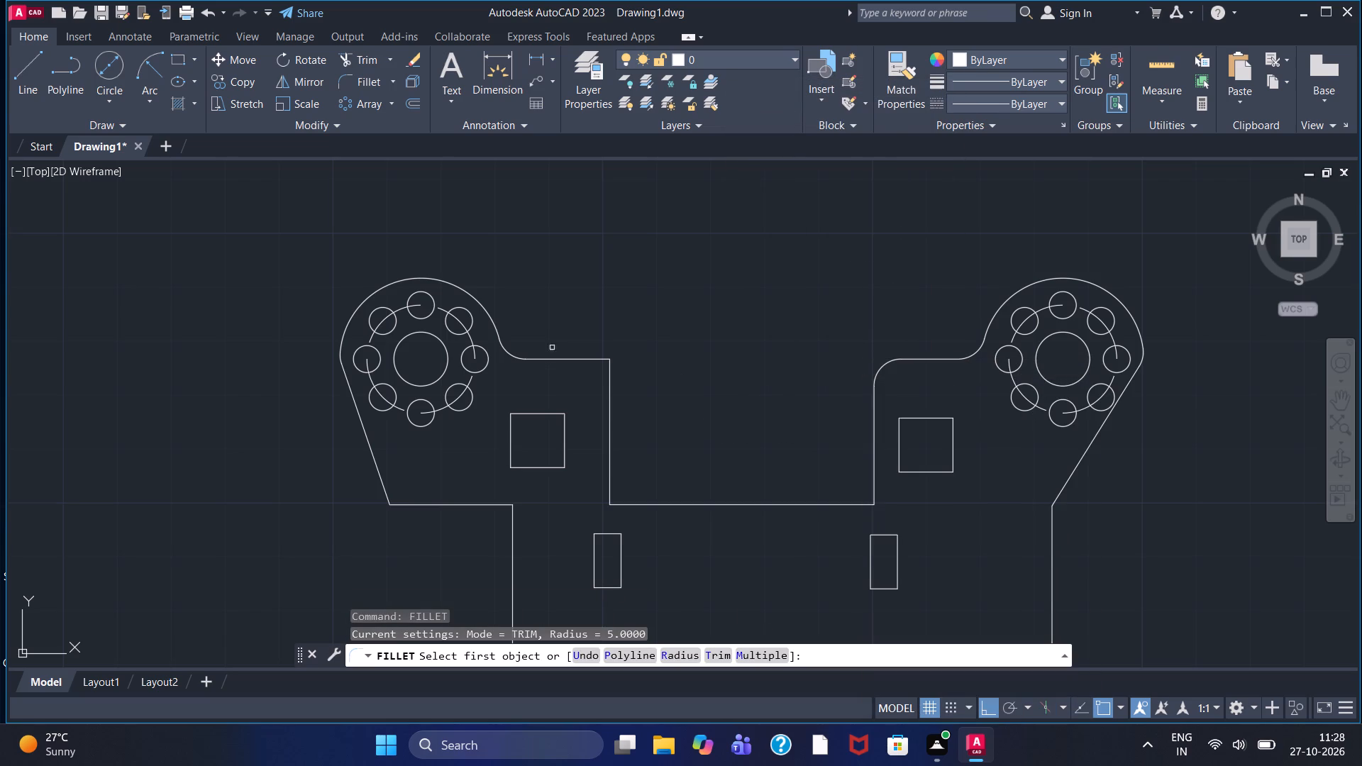
click(590, 360)
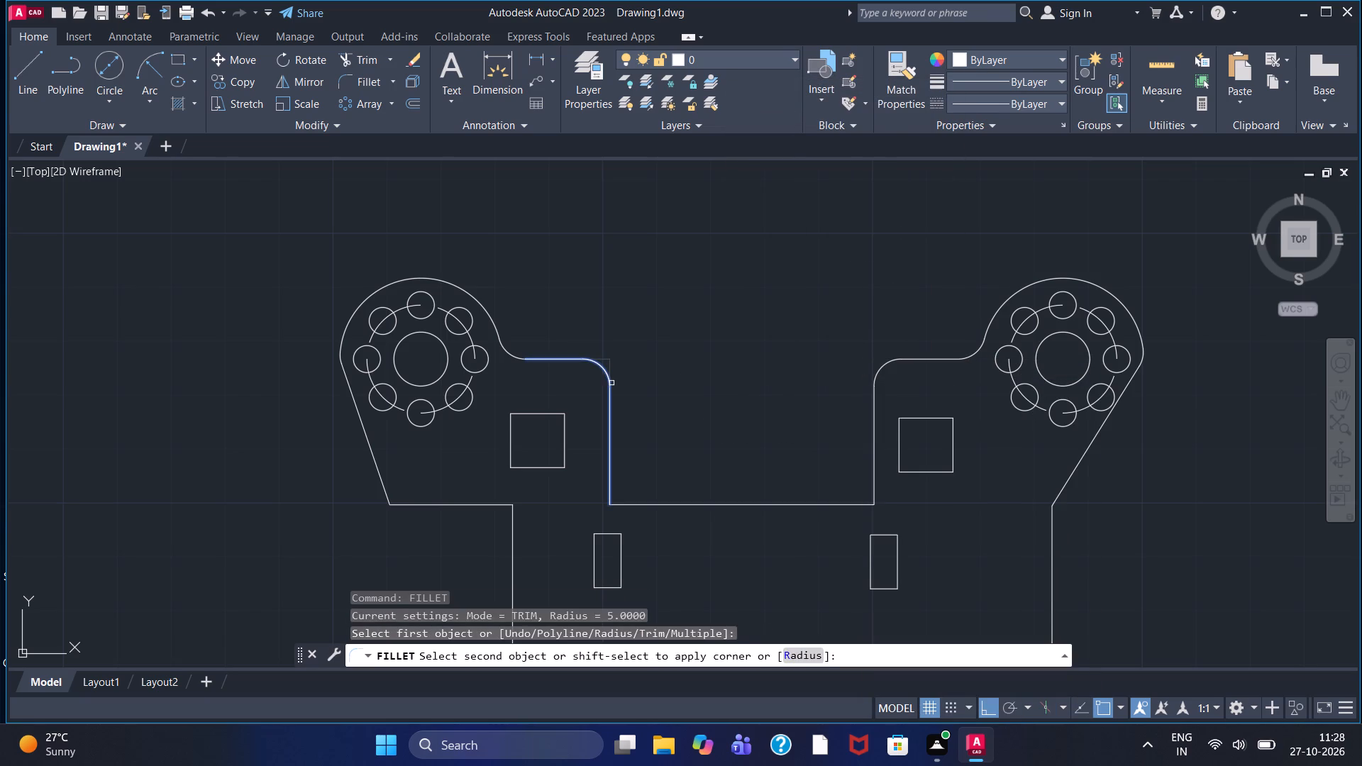
click(611, 383)
Fillet both lower corners of the central recess, between its vertical sides and horizontal floor, at radius 5.
right_click(664, 370)
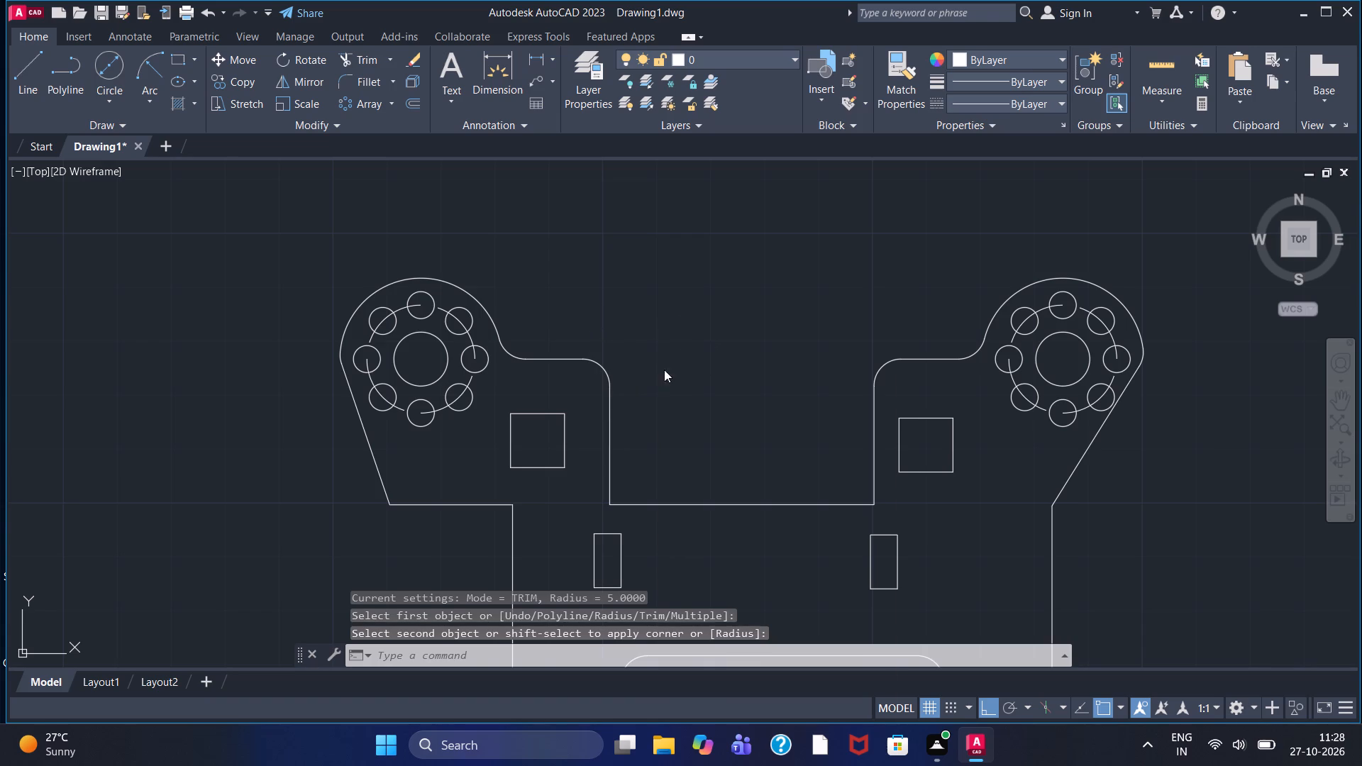
click(726, 374)
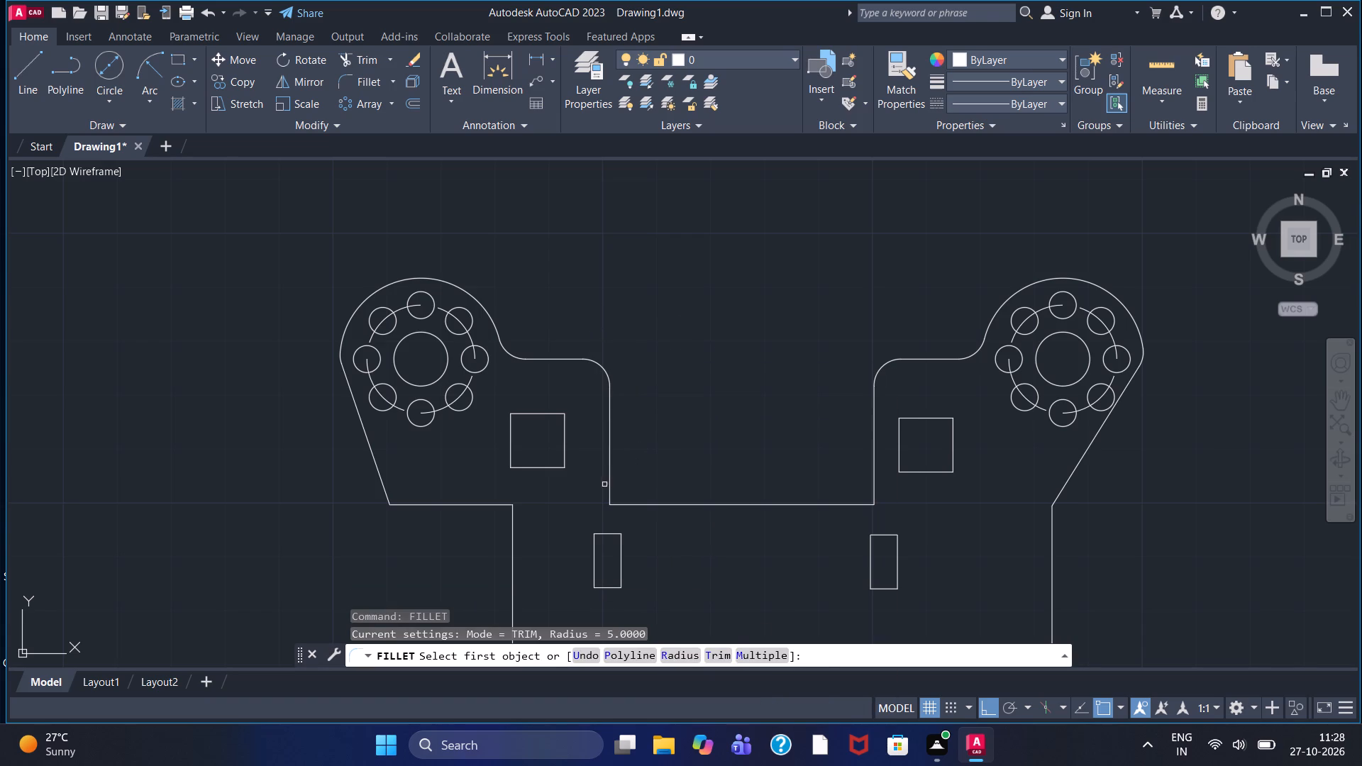
click(610, 487)
click(627, 508)
right_click(642, 479)
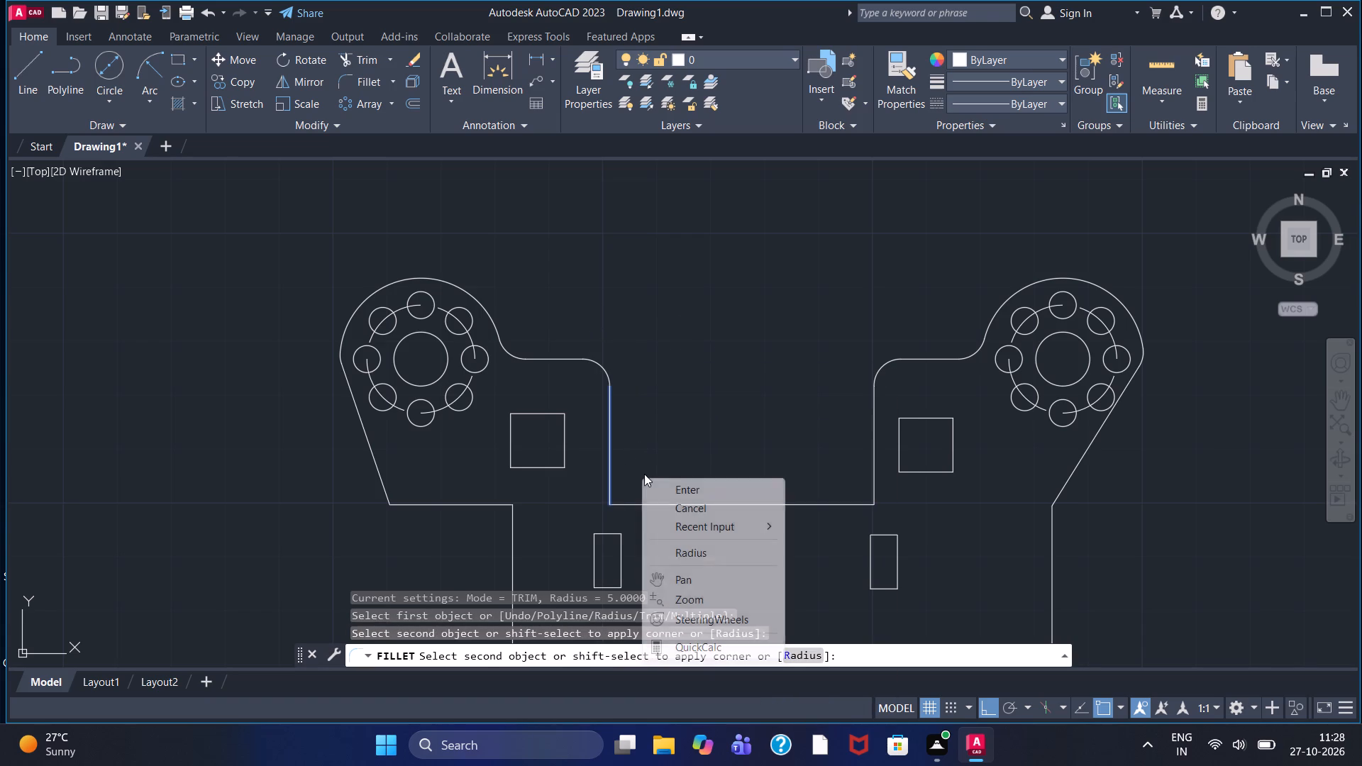
click(626, 500)
click(625, 506)
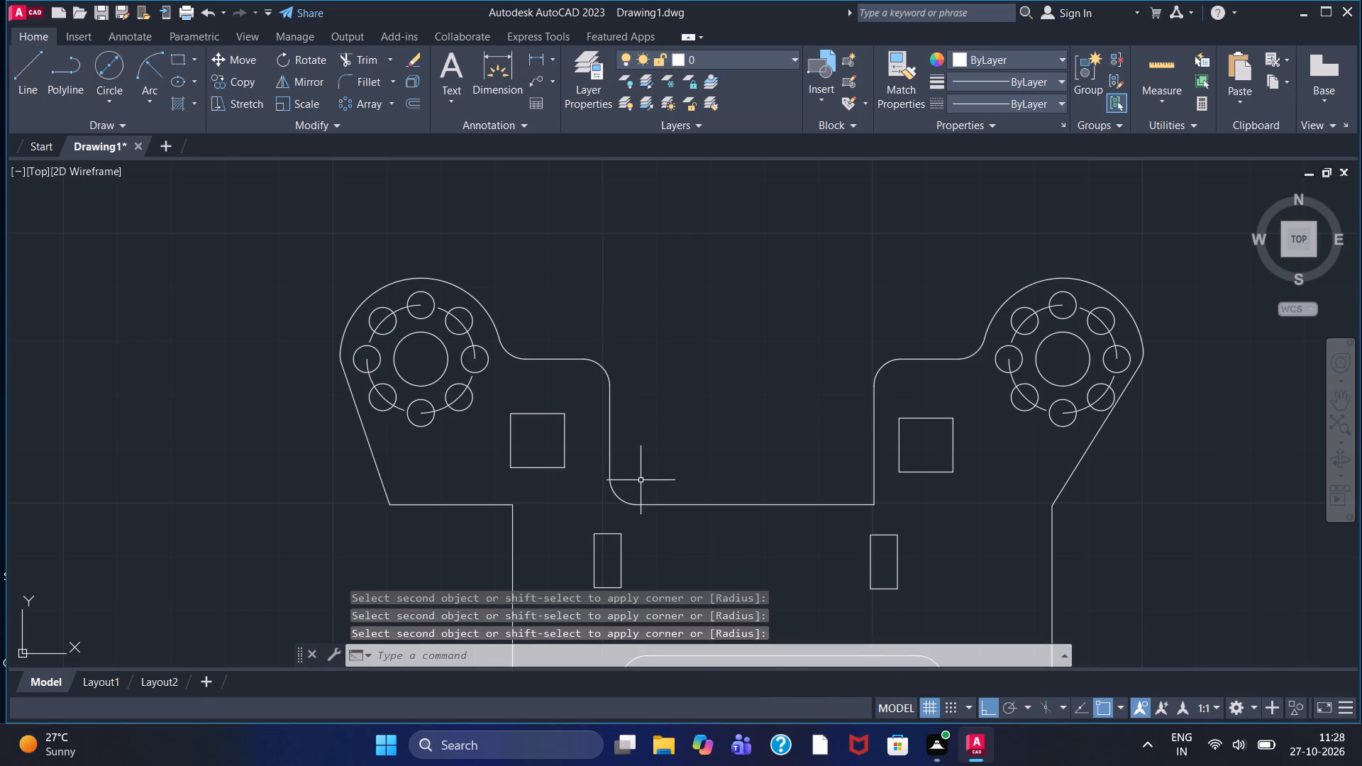
right_click(641, 474)
click(707, 131)
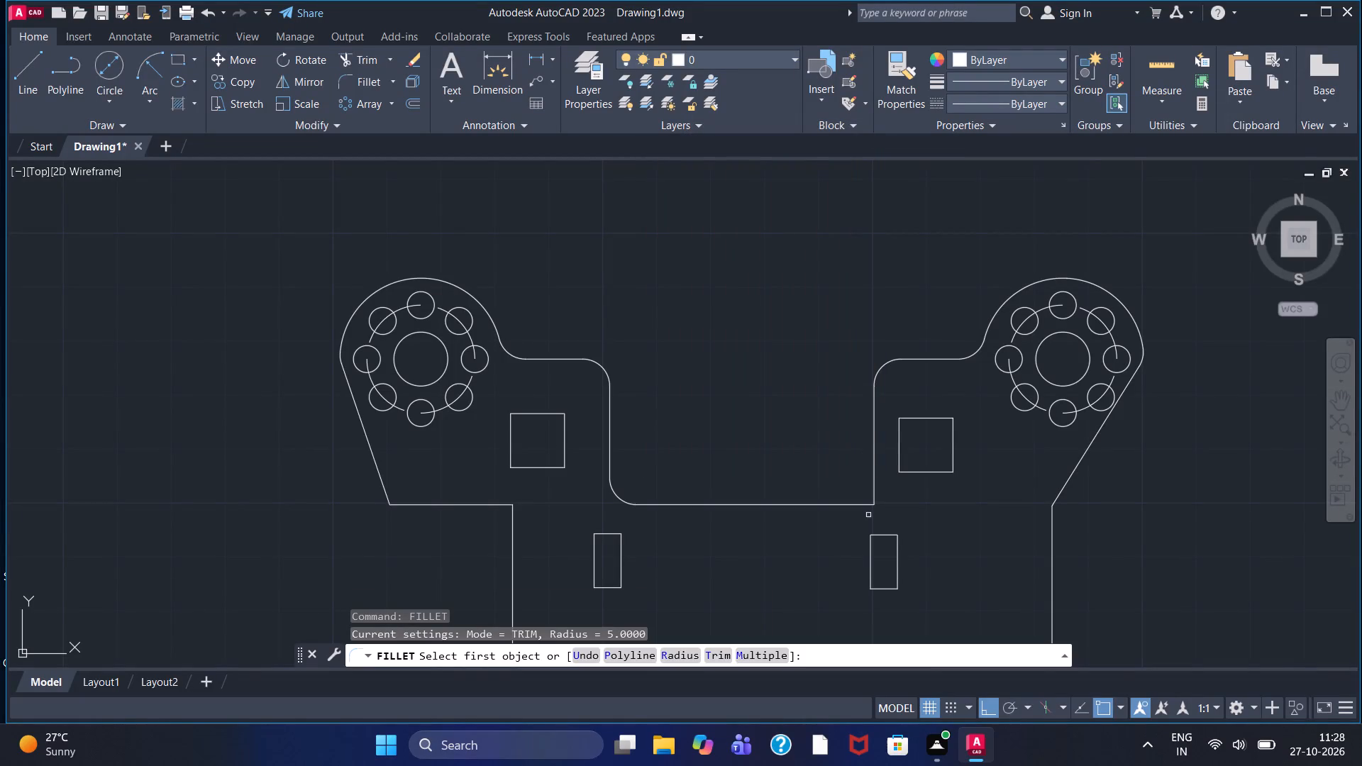
click(865, 506)
click(872, 492)
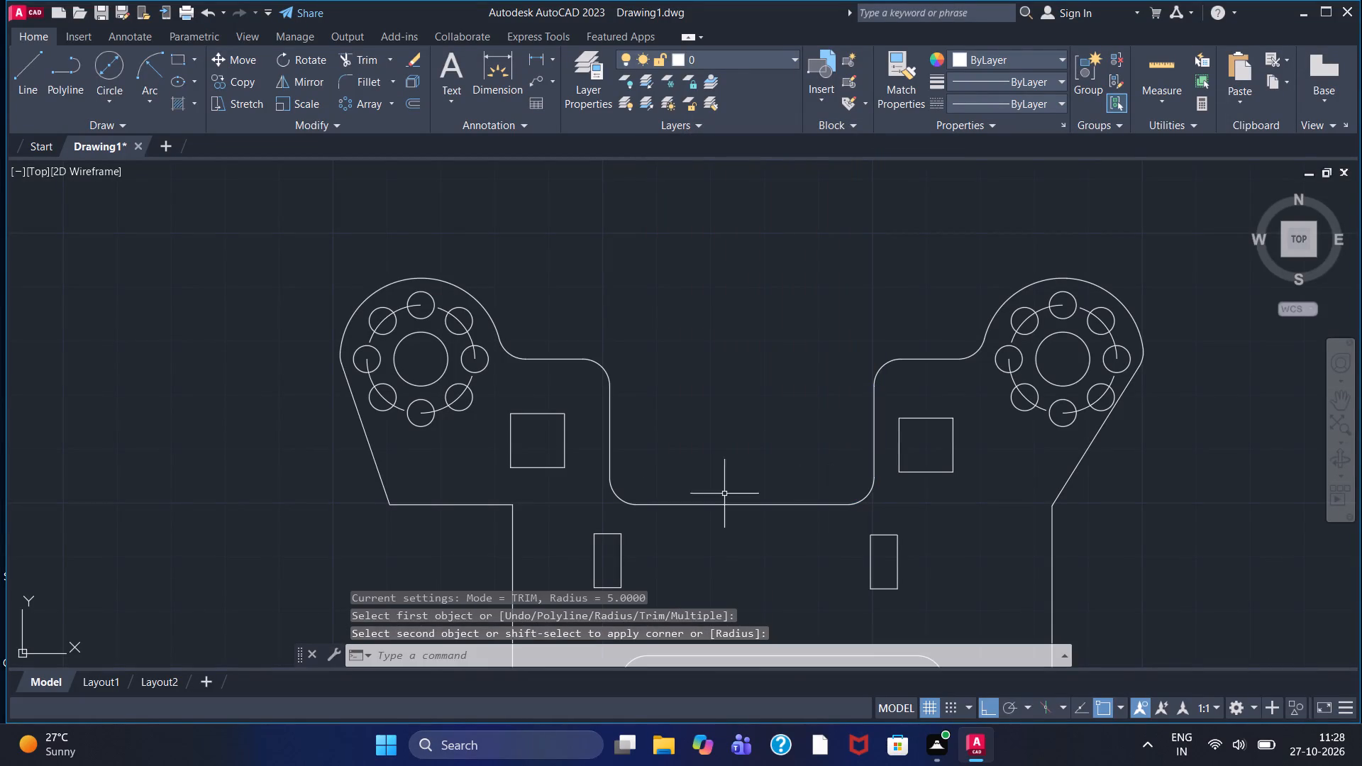
Fillet the two bottom outer corners of the stepped profile's body at radius 5.
scroll(761, 435, down, 1)
middle_drag(761, 434, 715, 365)
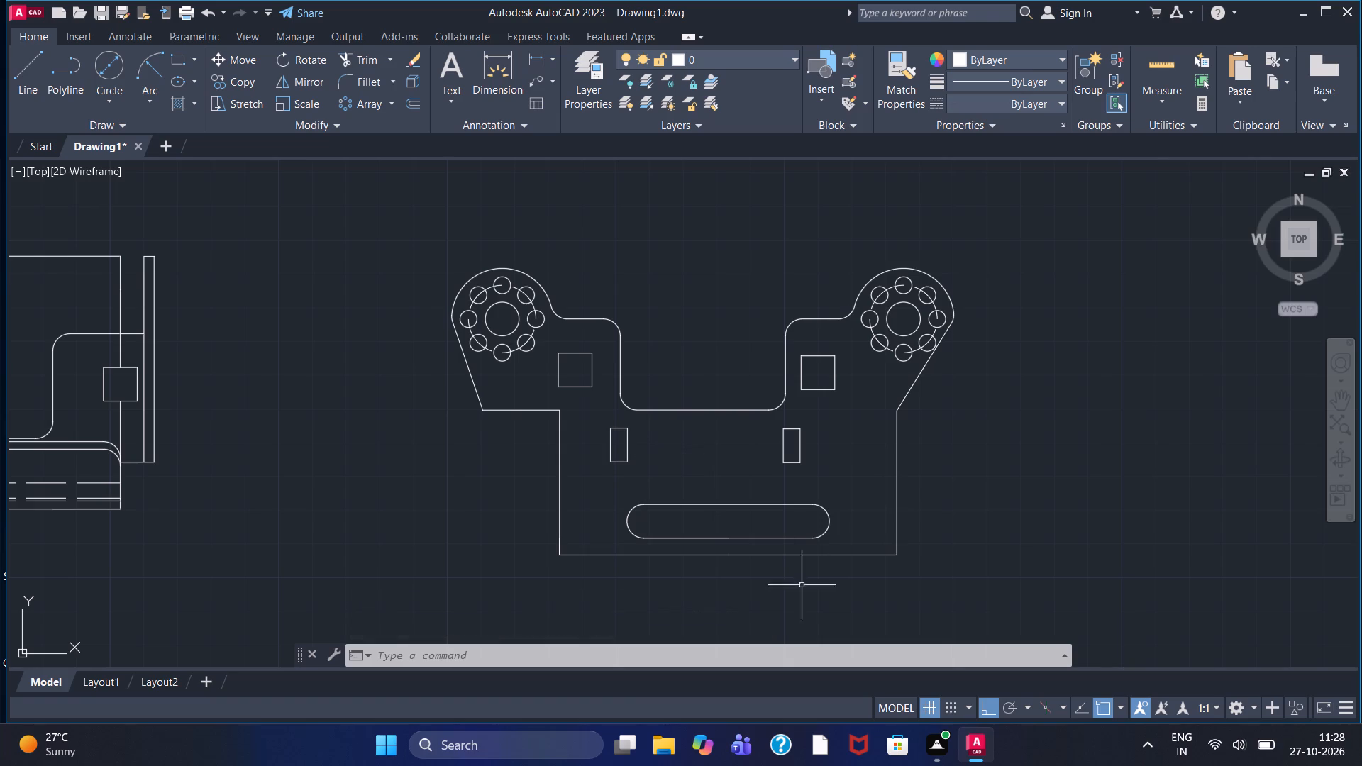
right_click(819, 454)
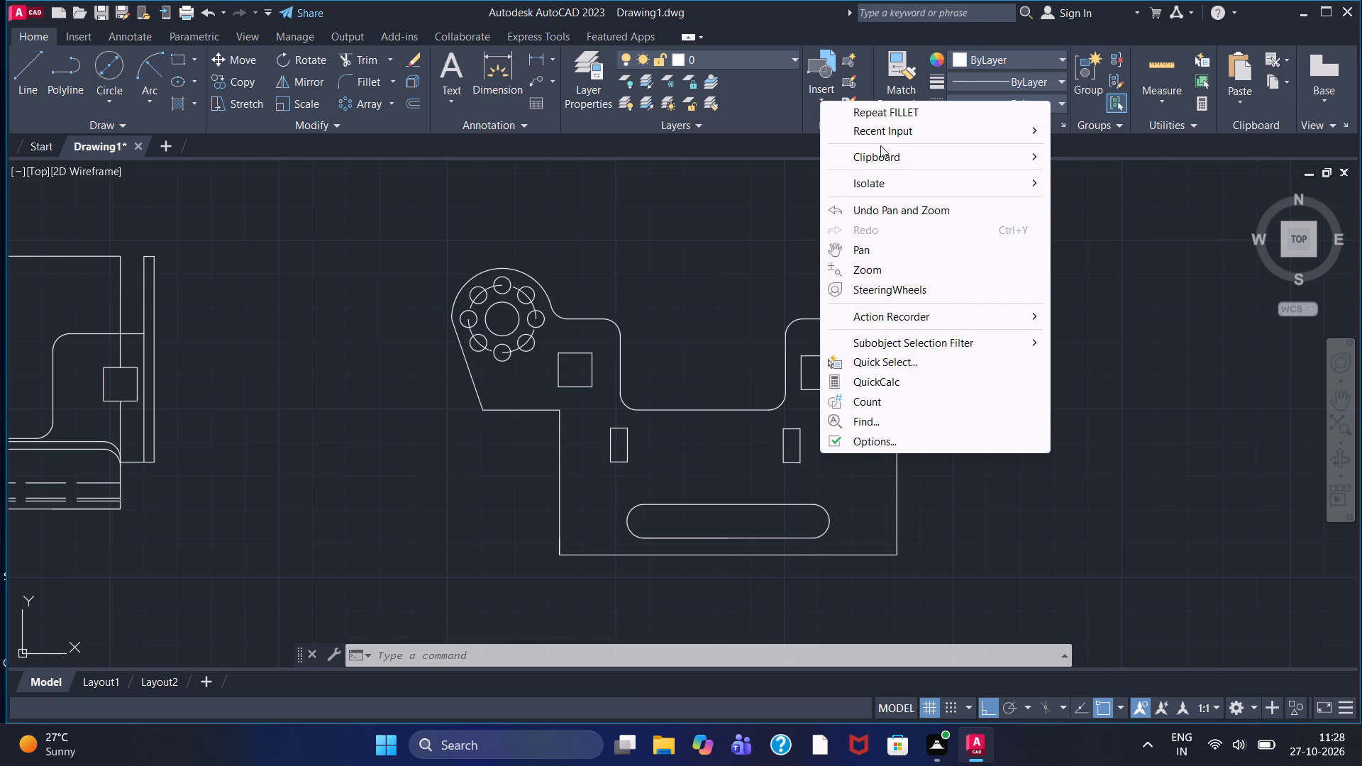
click(890, 117)
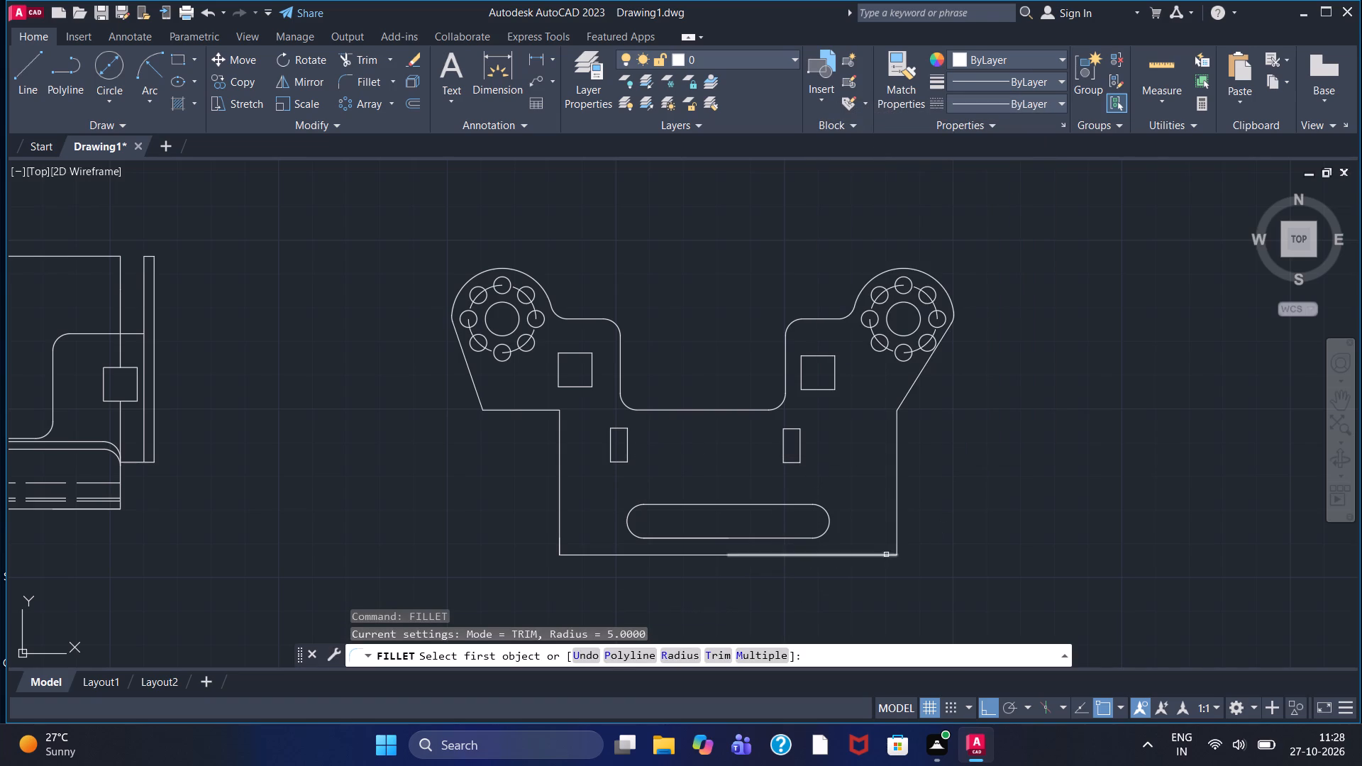
click(888, 555)
click(899, 539)
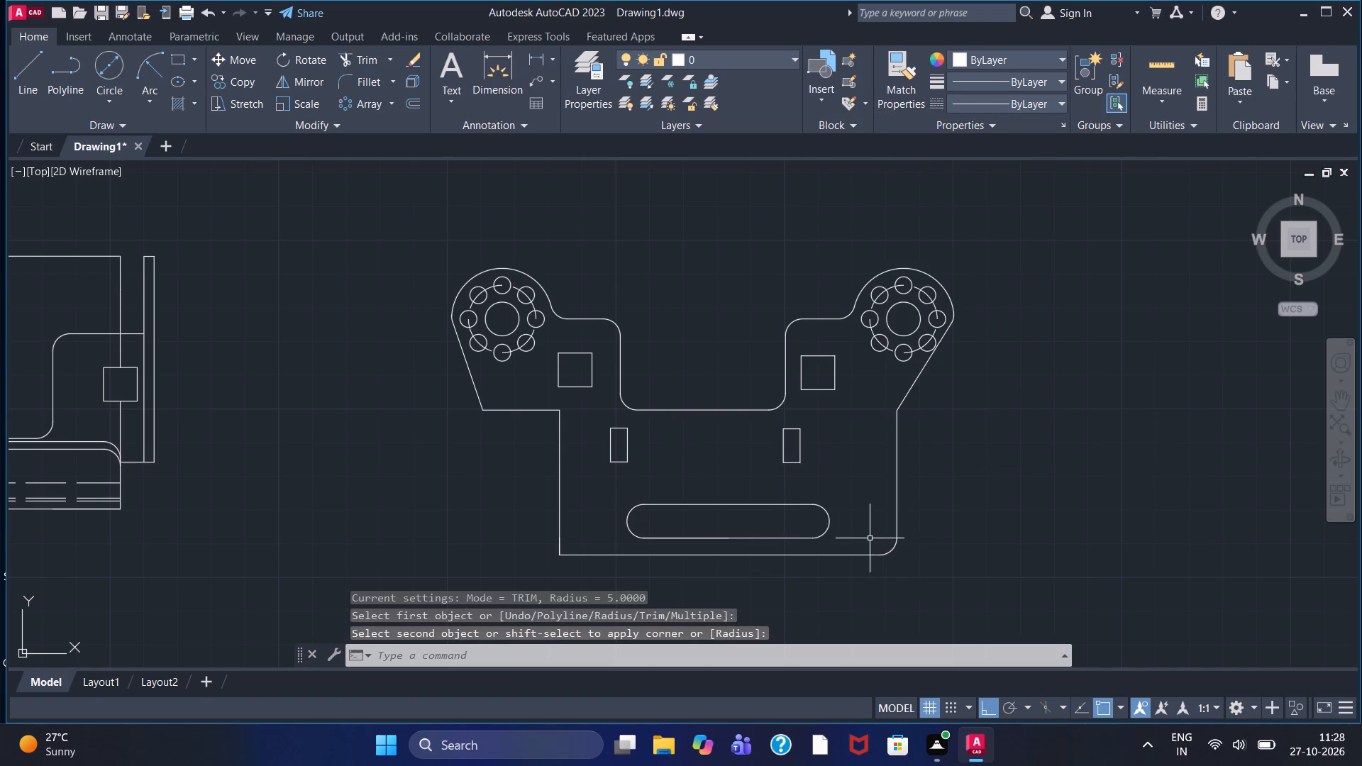
right_click(868, 538)
click(910, 196)
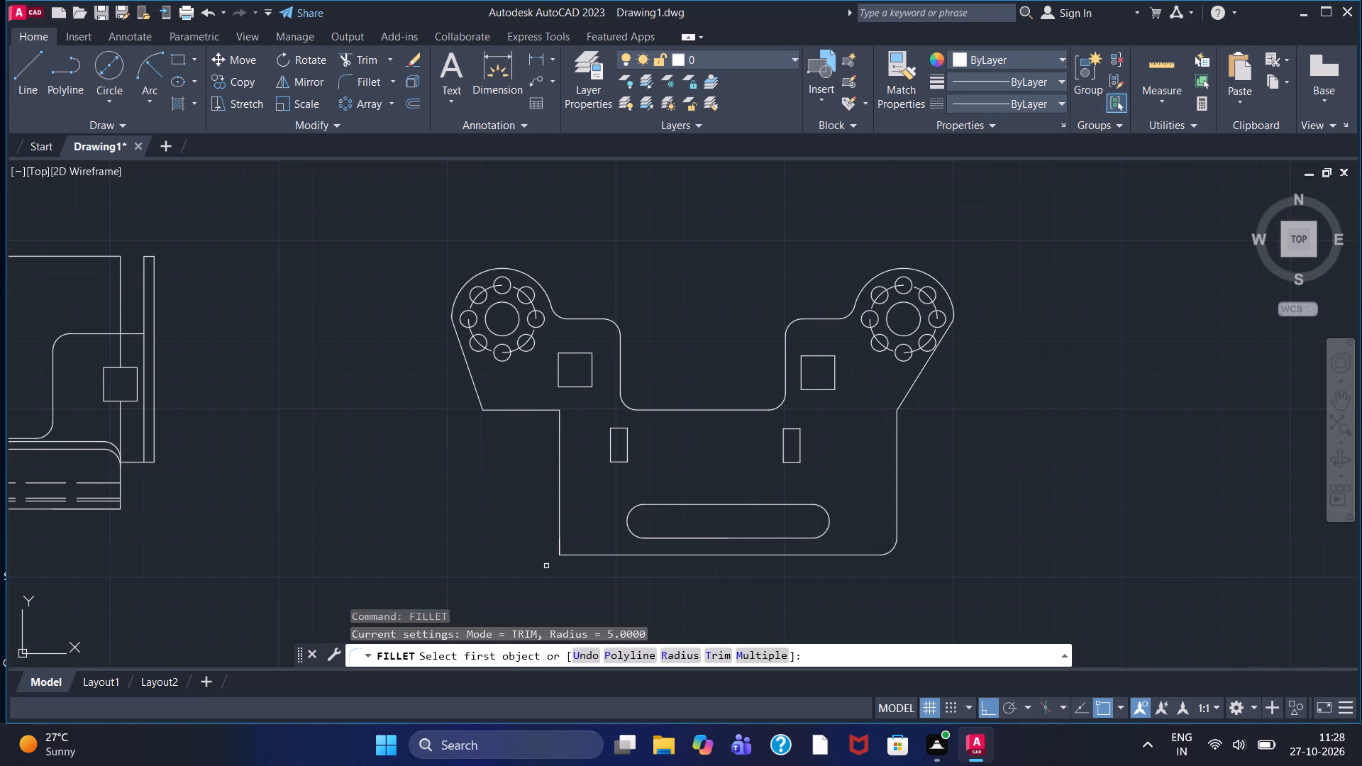
click(559, 530)
click(569, 556)
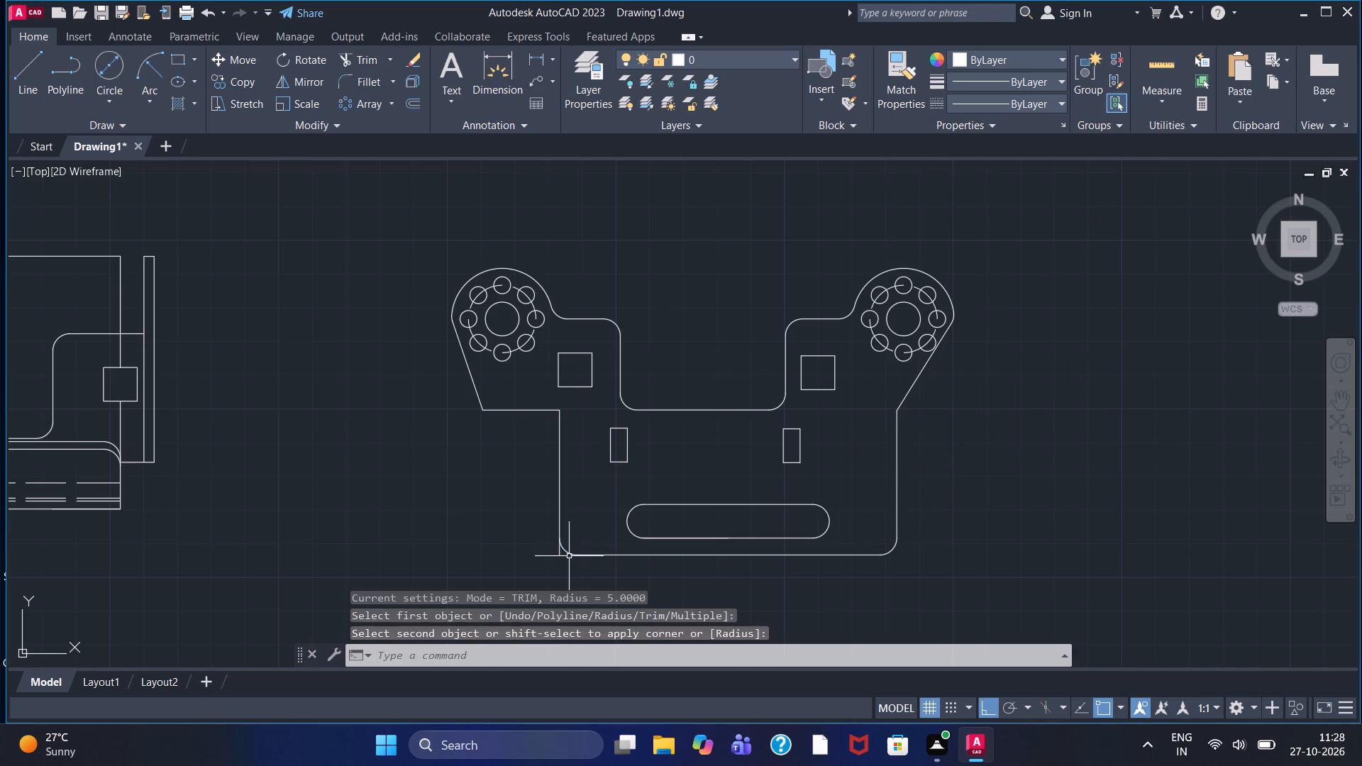
Trim the leftover vertical line stub beyond the fillet at the profile's bottom-left corner.
click(358, 55)
scroll(560, 565, up, 2)
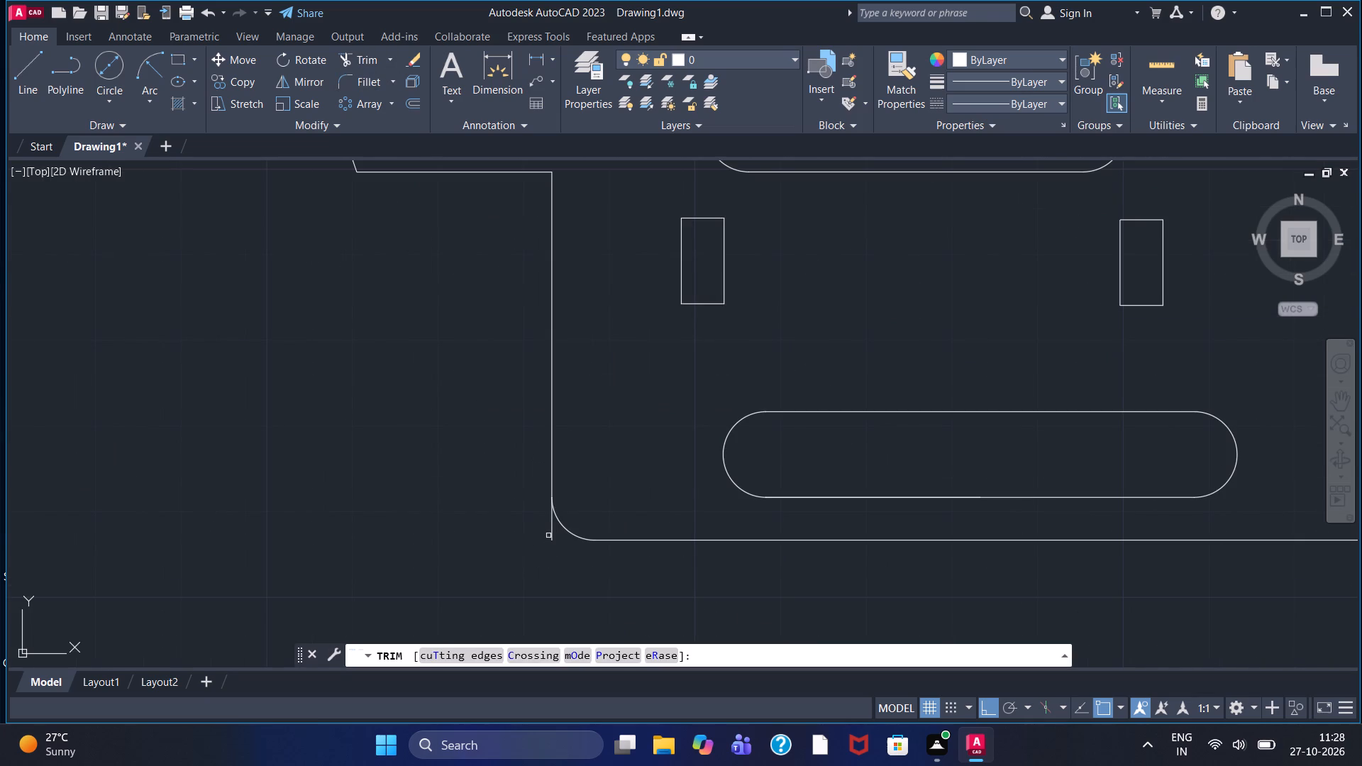
click(552, 533)
Add a horizontal linear dimension across the full body width of the upper-left bracket view, placed just below its bottom edge.
scroll(552, 533, down, 1)
middle_drag(461, 379, 455, 421)
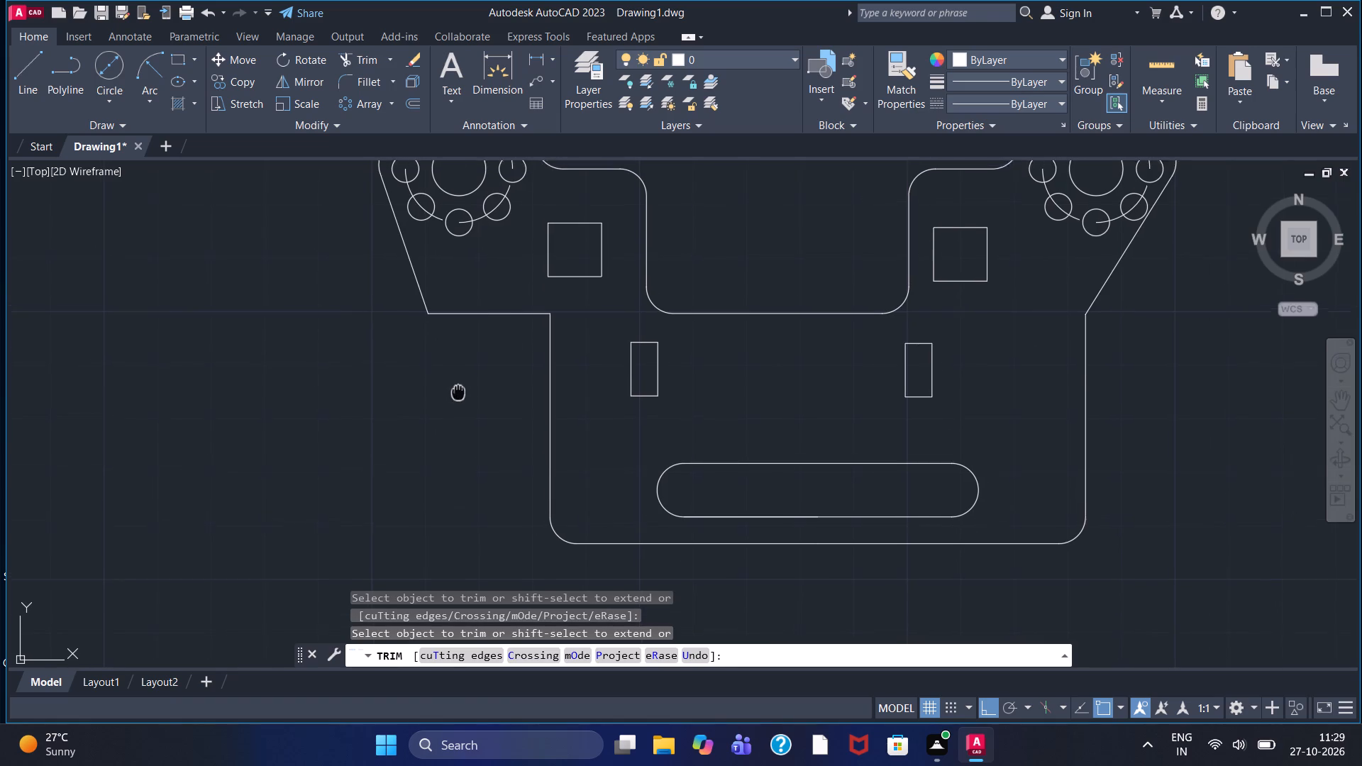
middle_drag(455, 421, 463, 532)
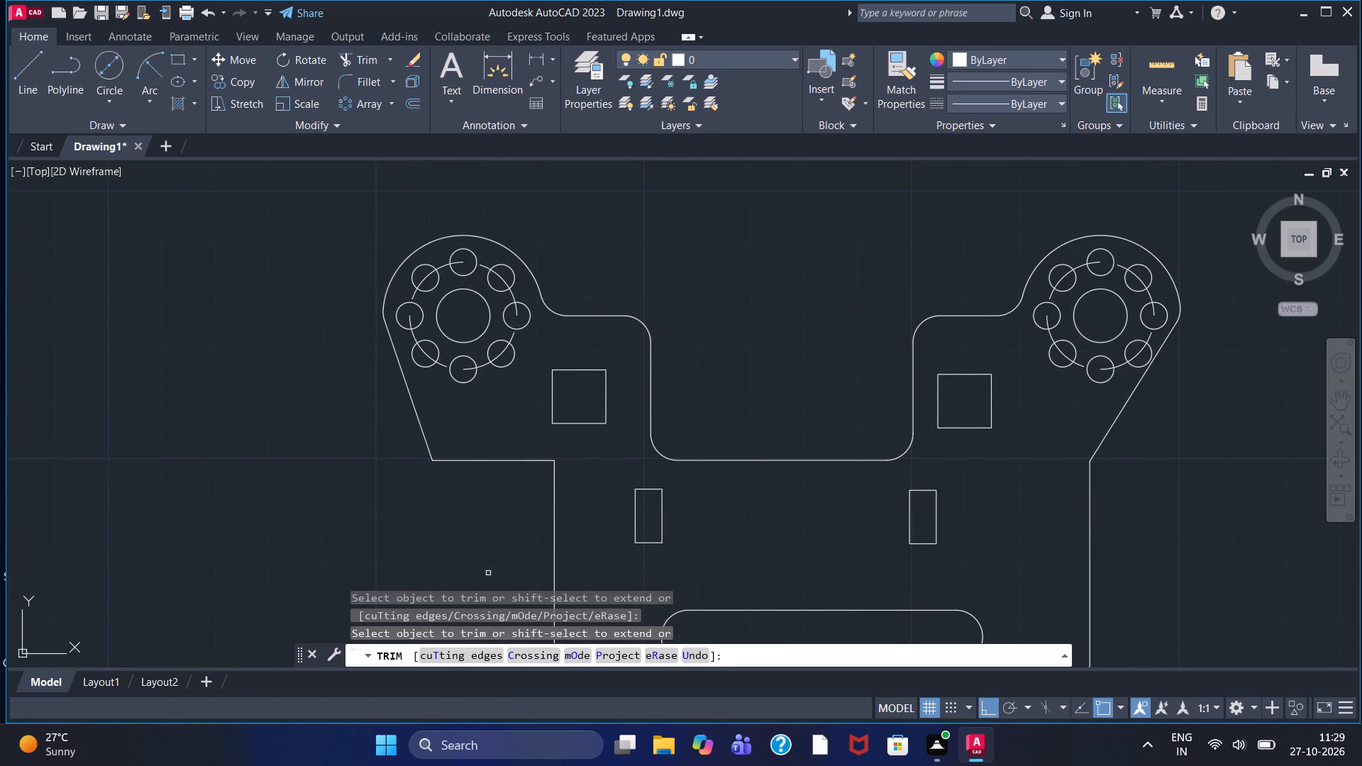
scroll(472, 582, down, 1)
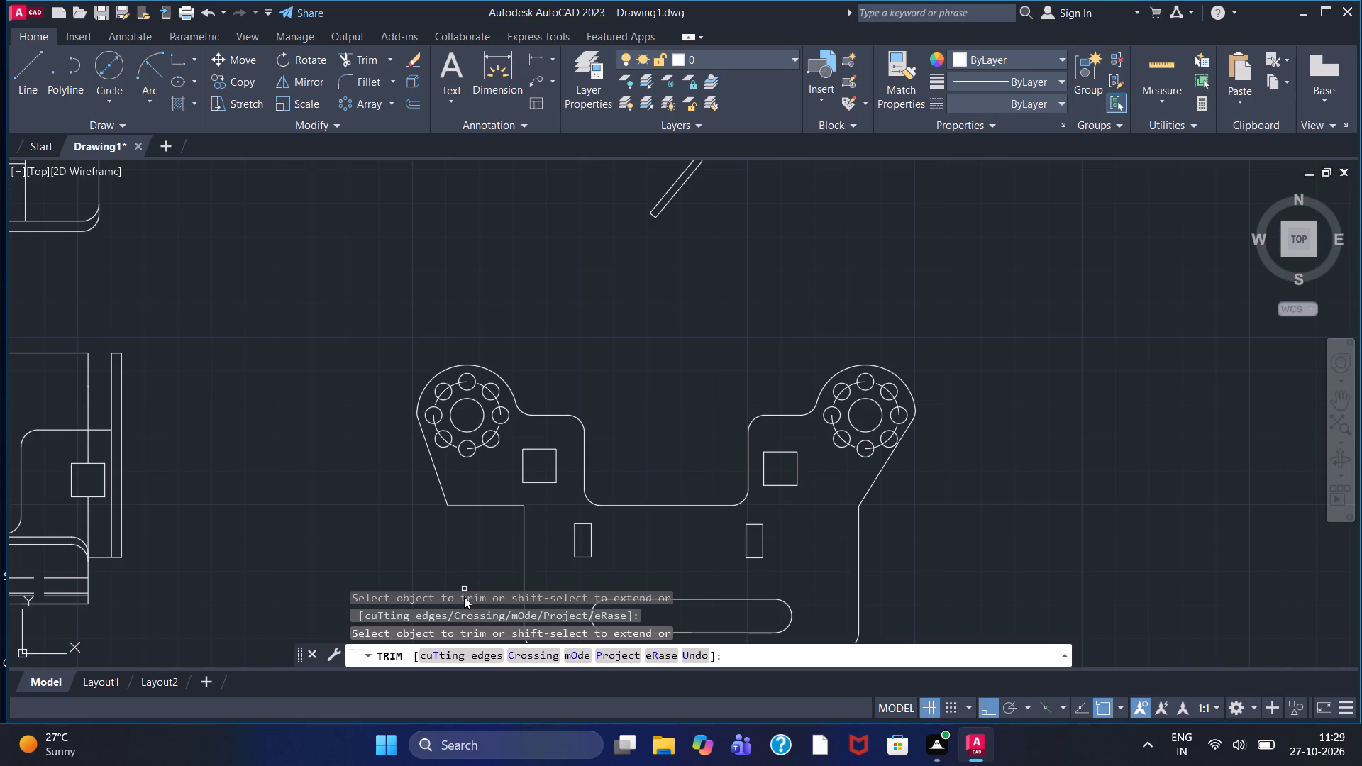
scroll(464, 596, down, 1)
scroll(623, 355, down, 1)
middle_drag(625, 356, 794, 306)
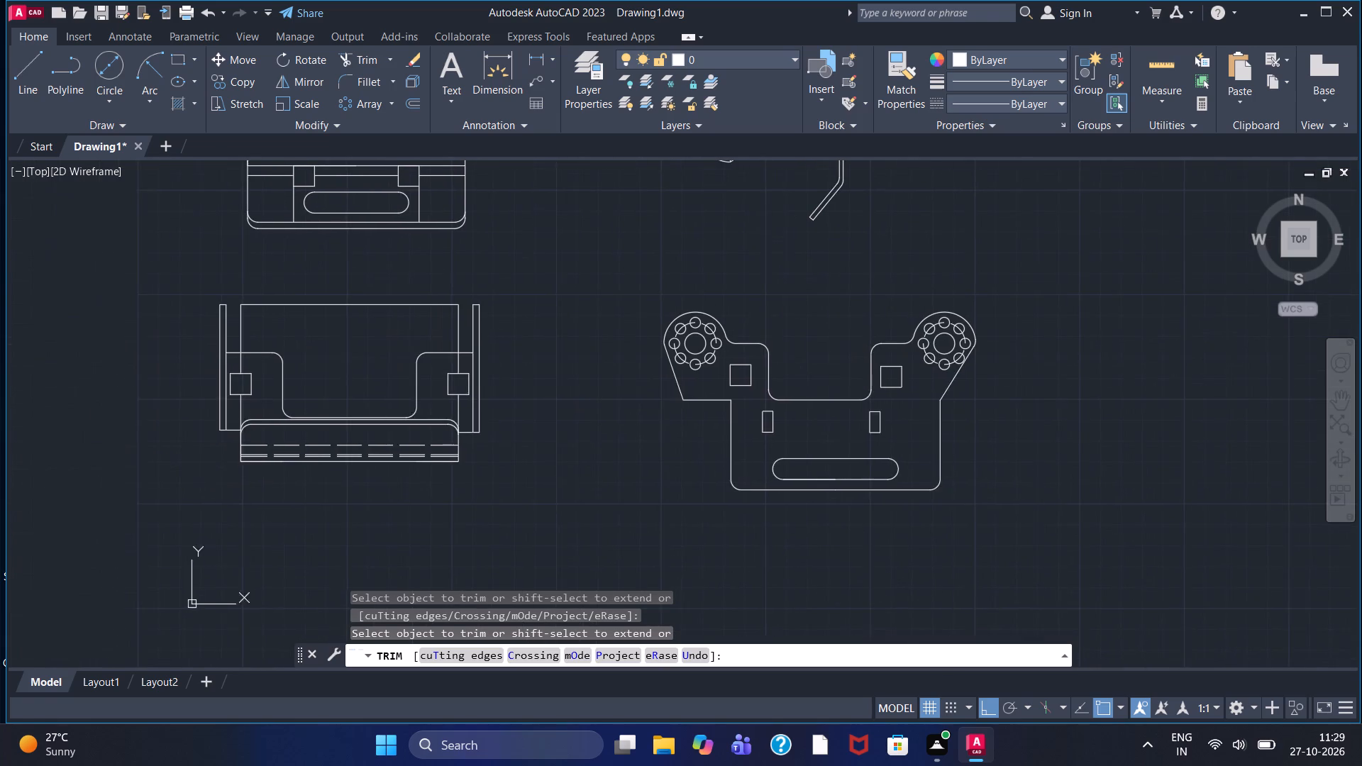
scroll(645, 299, down, 1)
middle_drag(622, 289, 674, 410)
scroll(661, 394, down, 1)
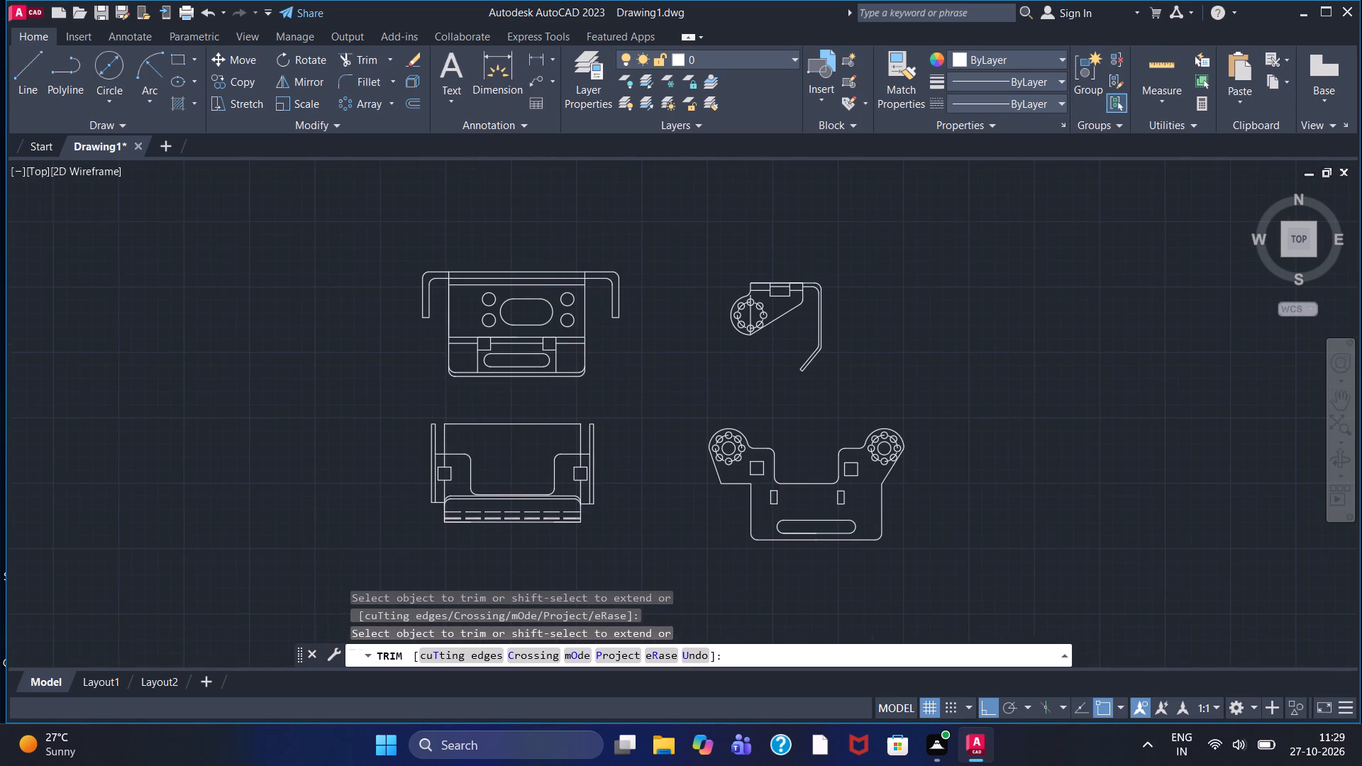
scroll(747, 389, up, 2)
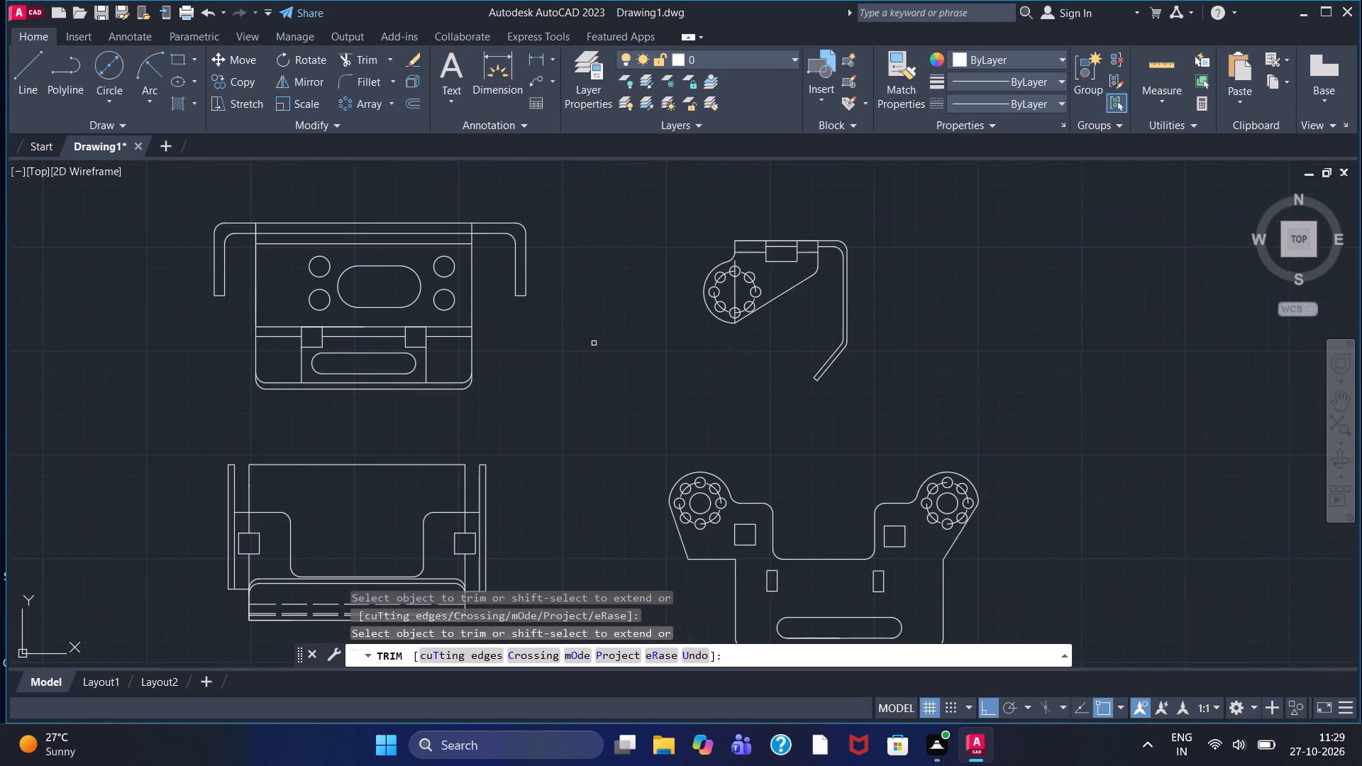
middle_drag(587, 326, 701, 444)
click(533, 55)
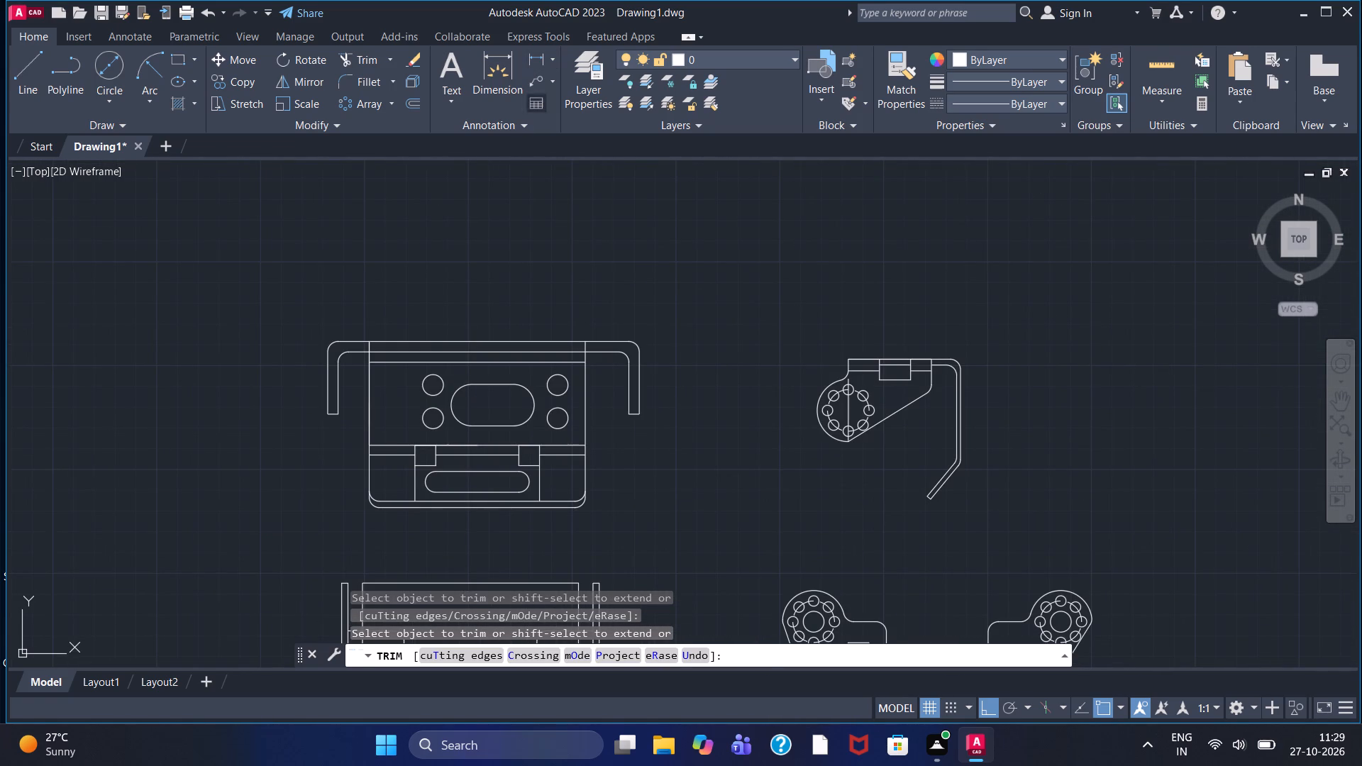
click(364, 491)
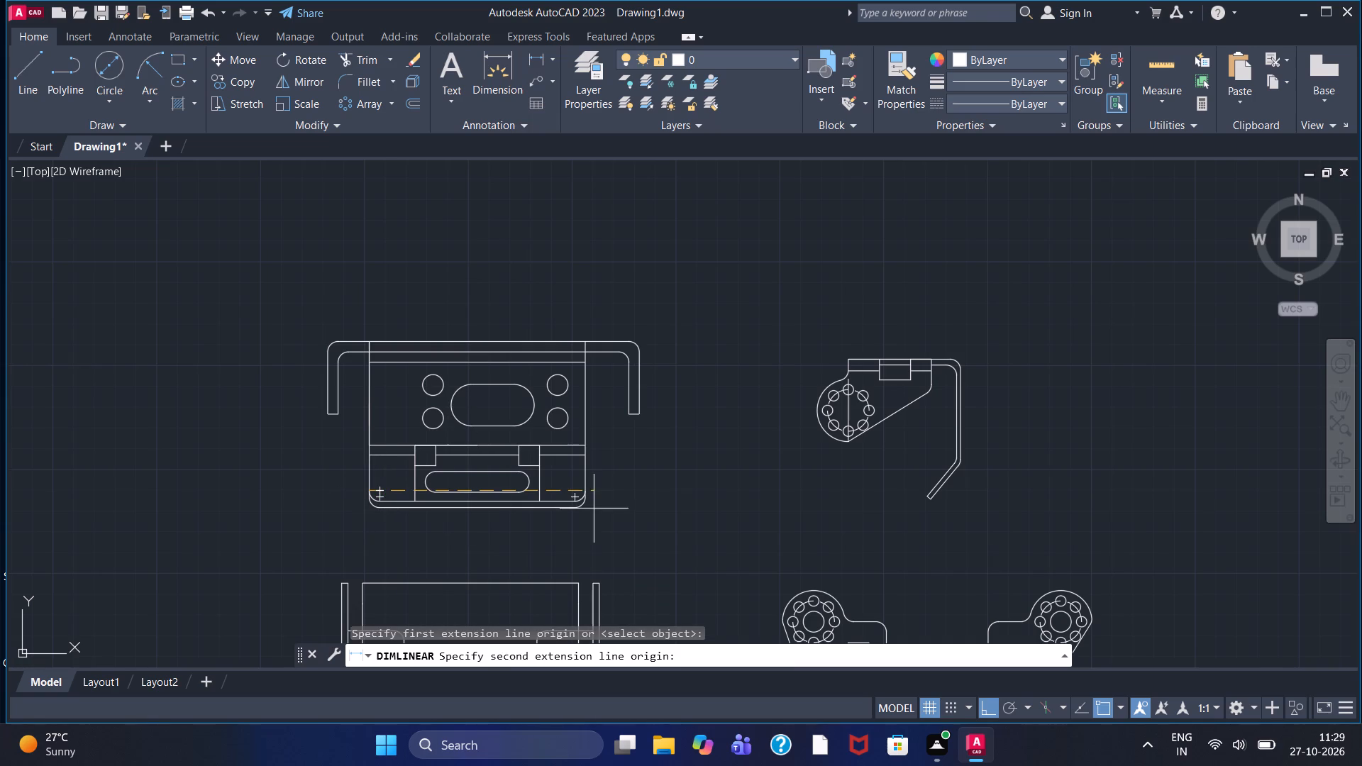
click(581, 490)
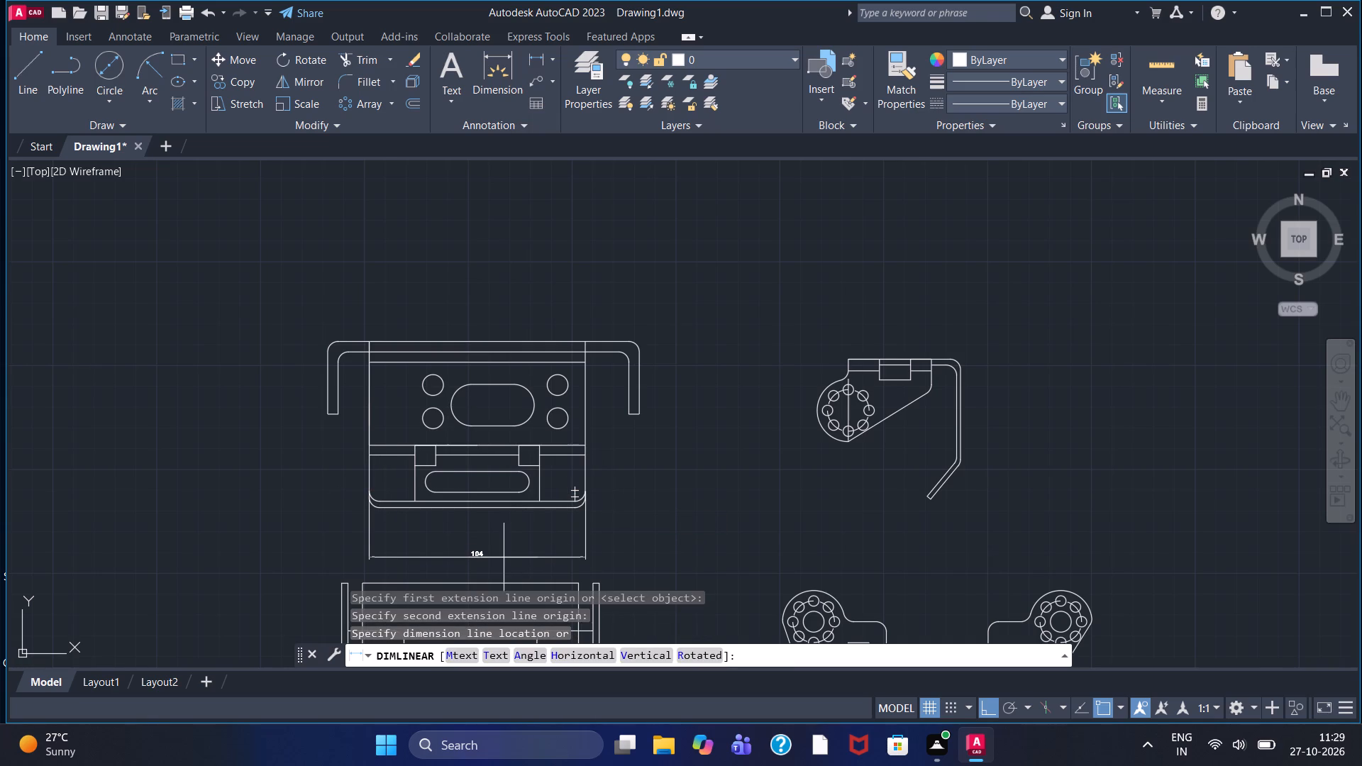
click(476, 532)
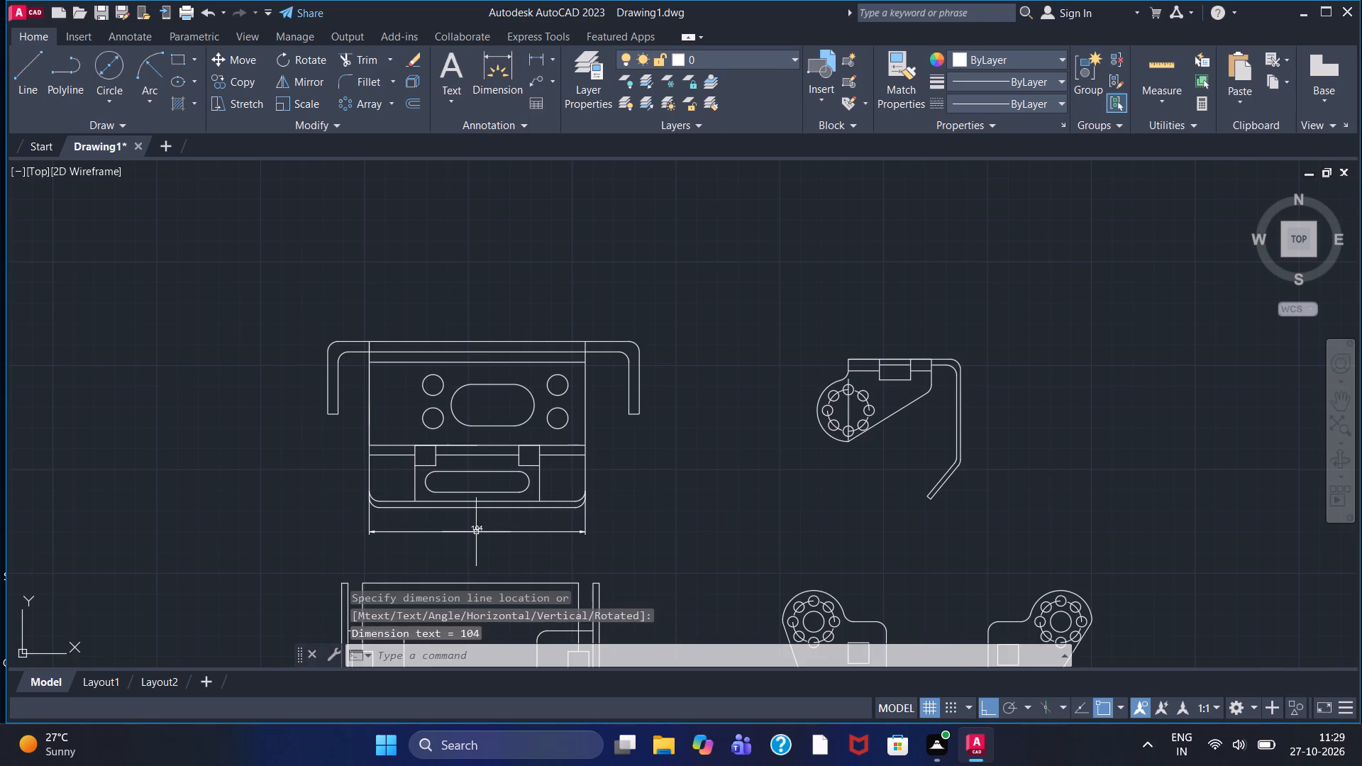
Add horizontal linear dimensions for the lower slot's straight length and the central tab's width, stacked between the bottom edge and the overall width dimension.
scroll(485, 518, up, 2)
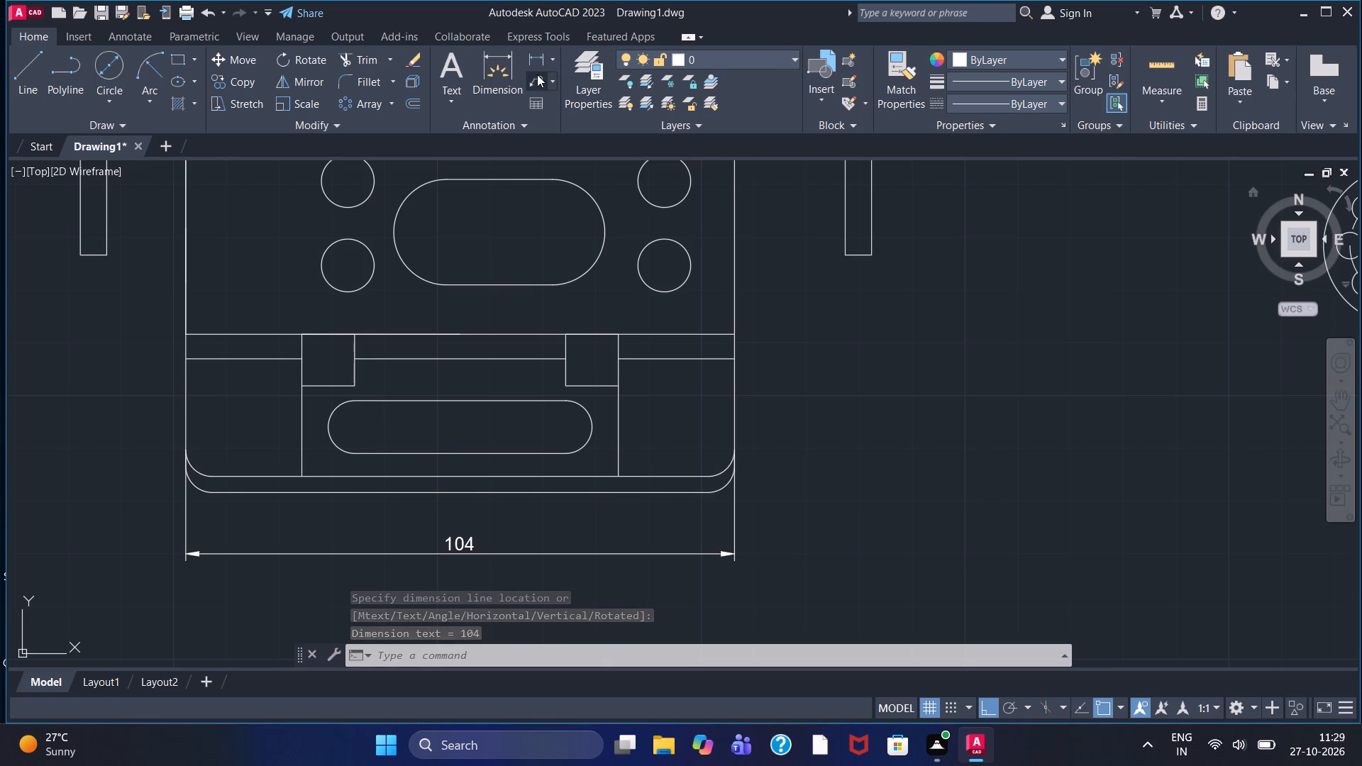
click(532, 51)
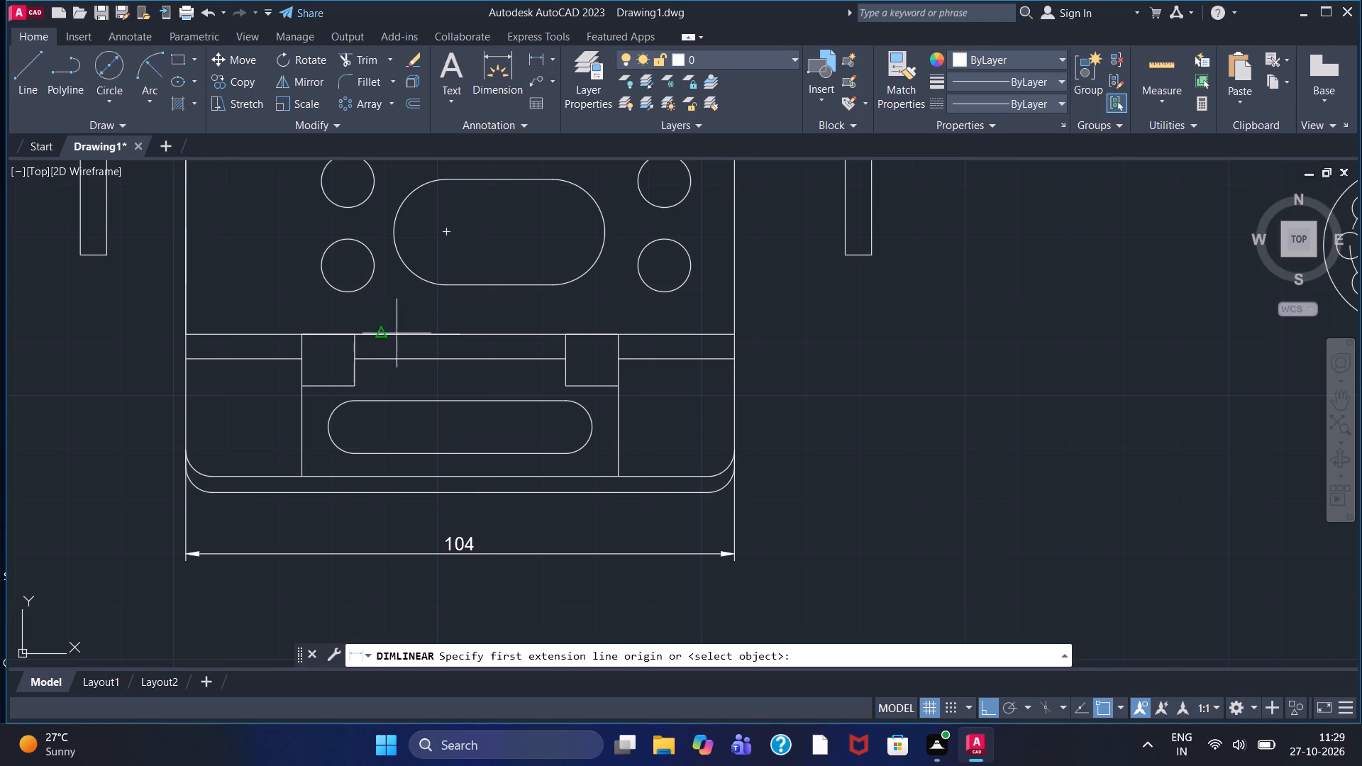
click(351, 453)
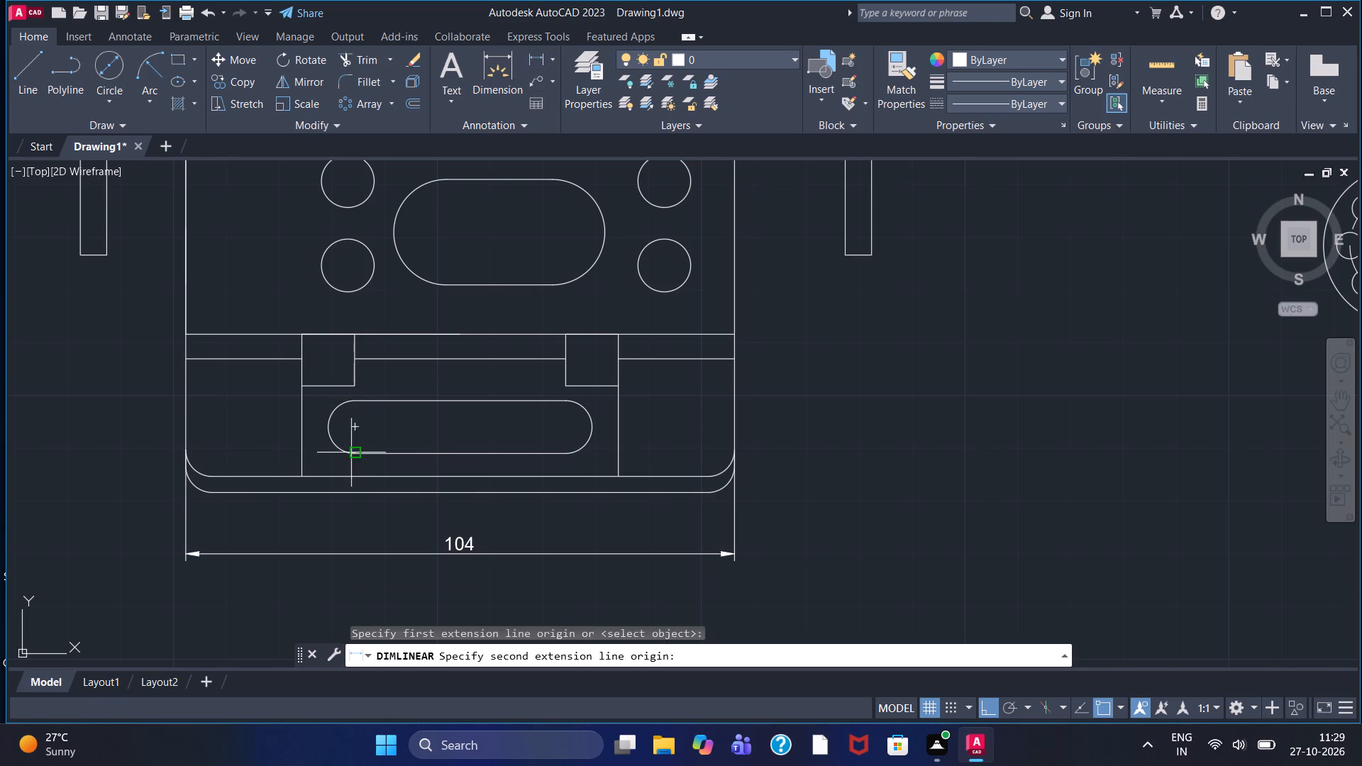
drag(563, 455, 559, 464)
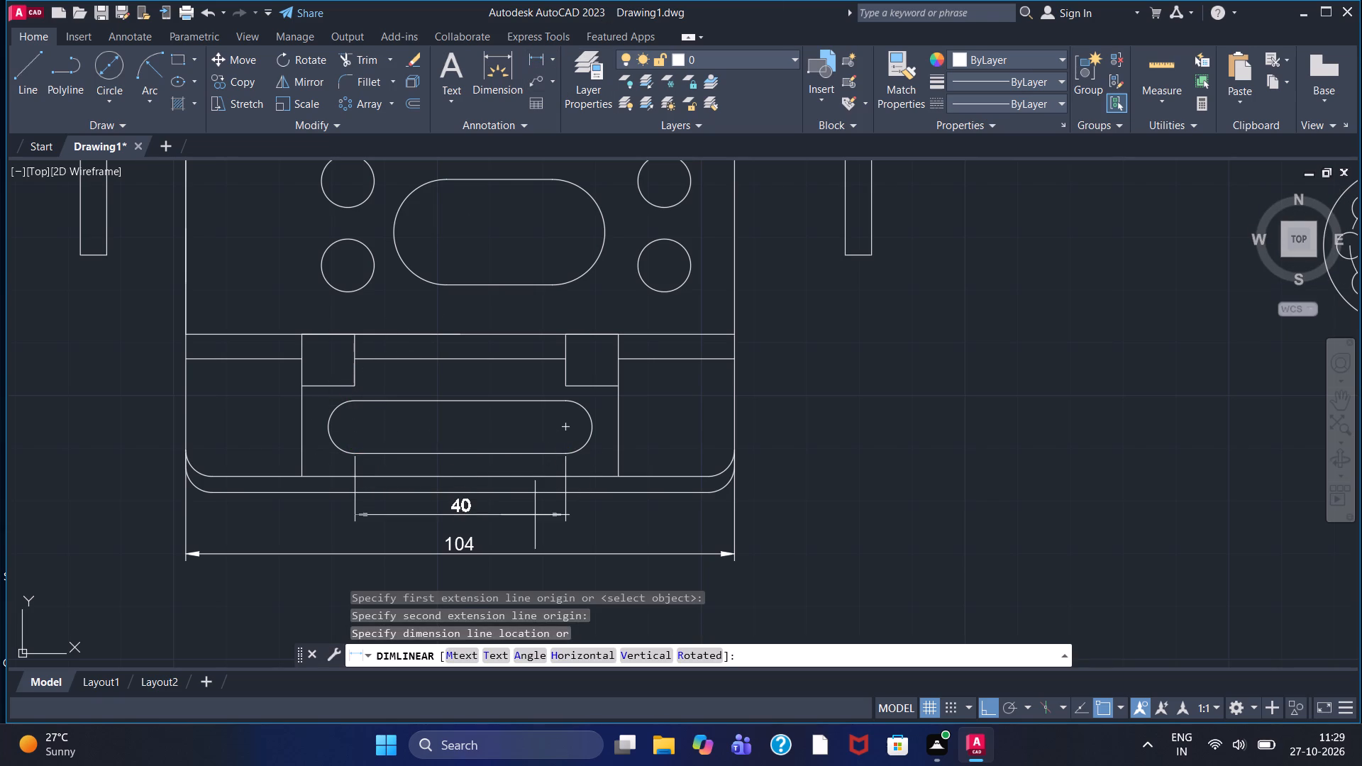
double_click(535, 522)
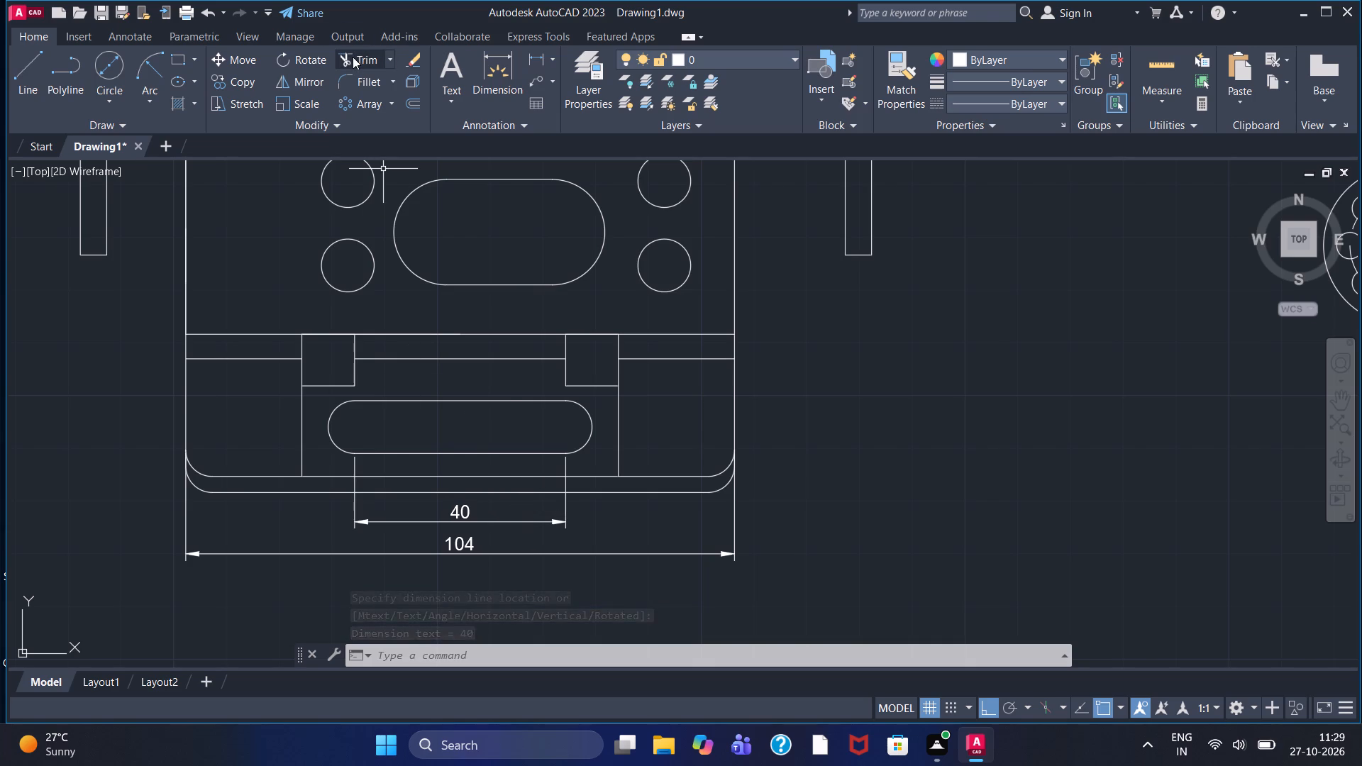
click(533, 62)
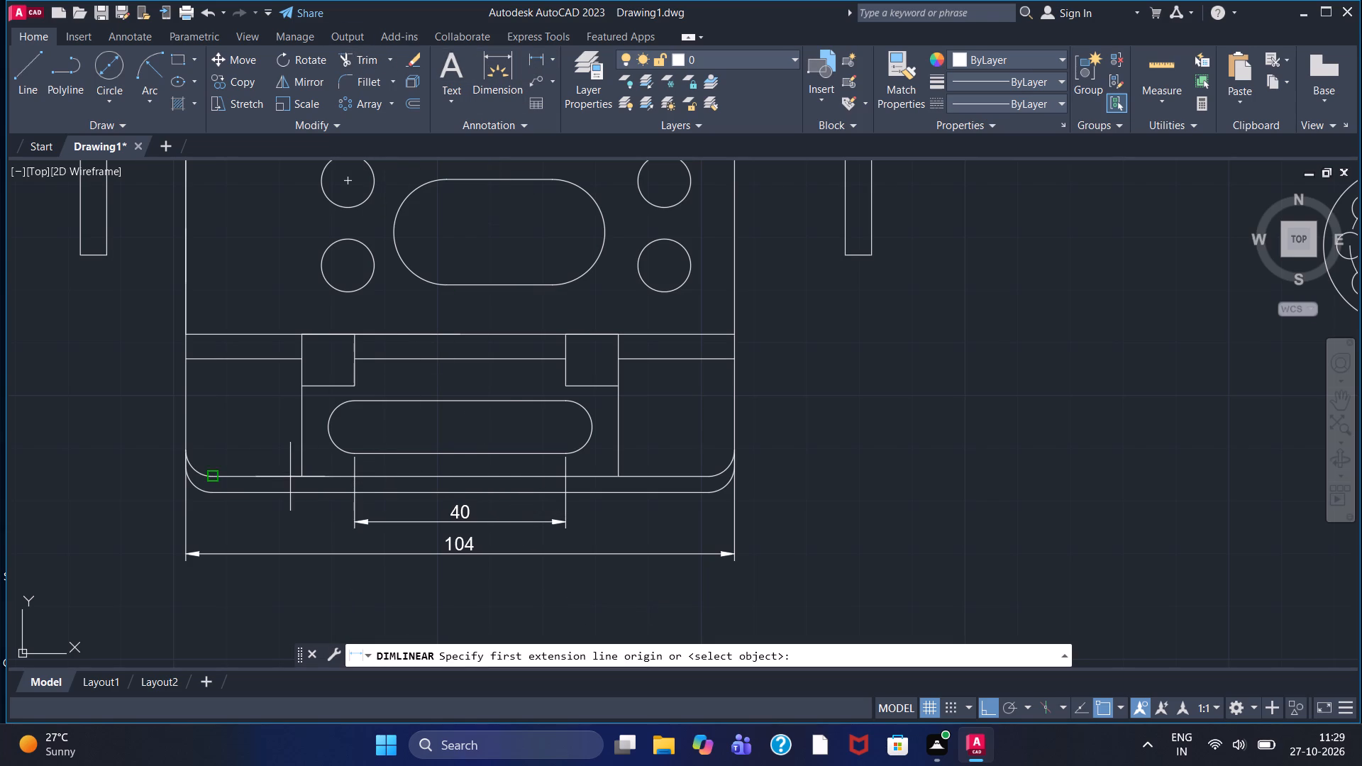
click(301, 476)
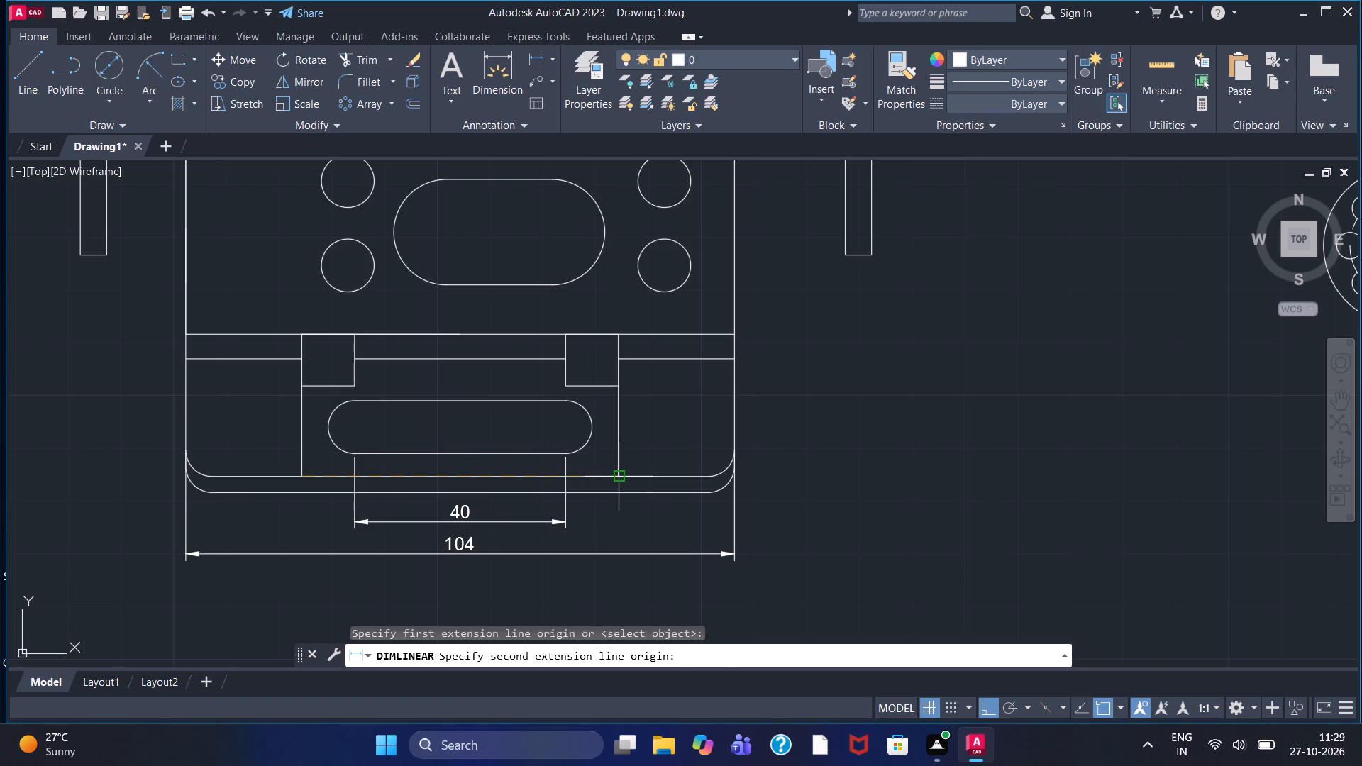
drag(619, 477, 616, 486)
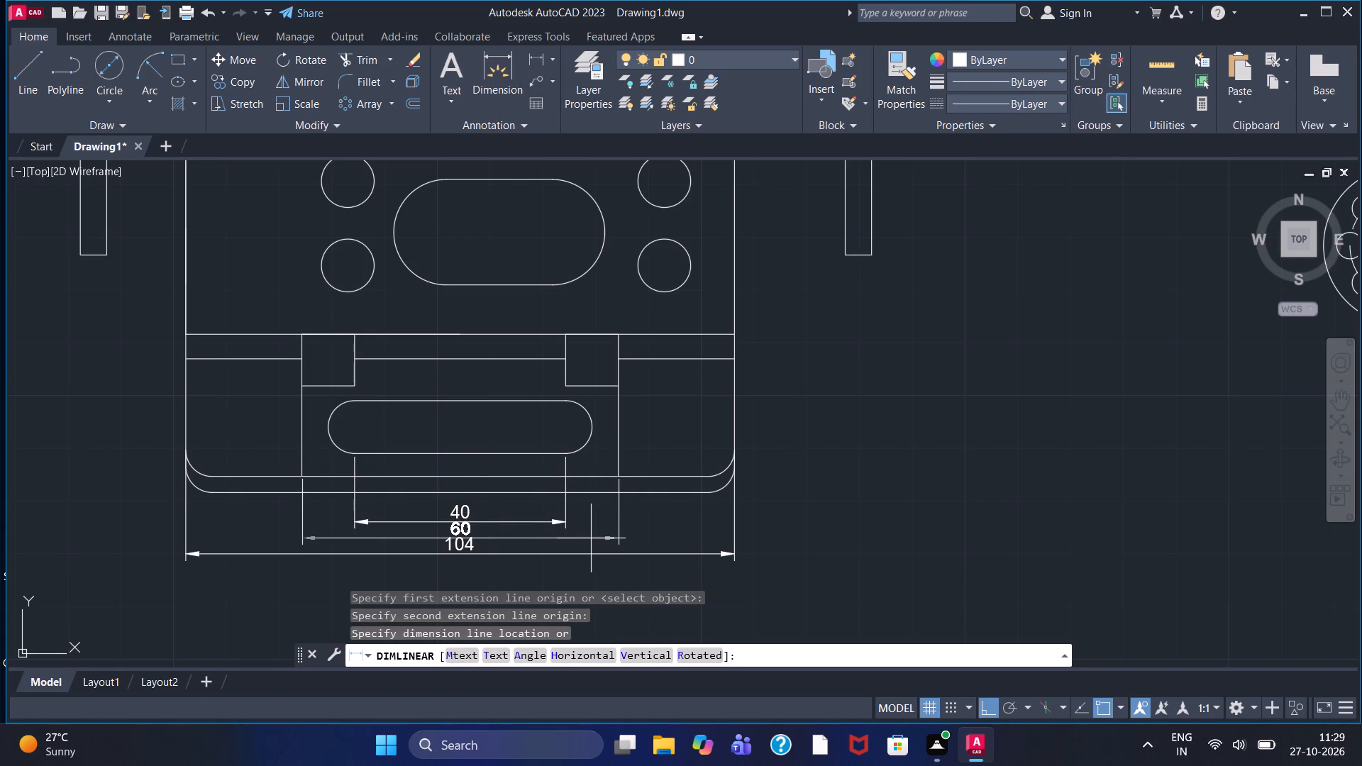
click(591, 538)
Add a horizontal linear dimension along the straight top edge of the large upper slot, placed just above it.
scroll(504, 439, down, 1)
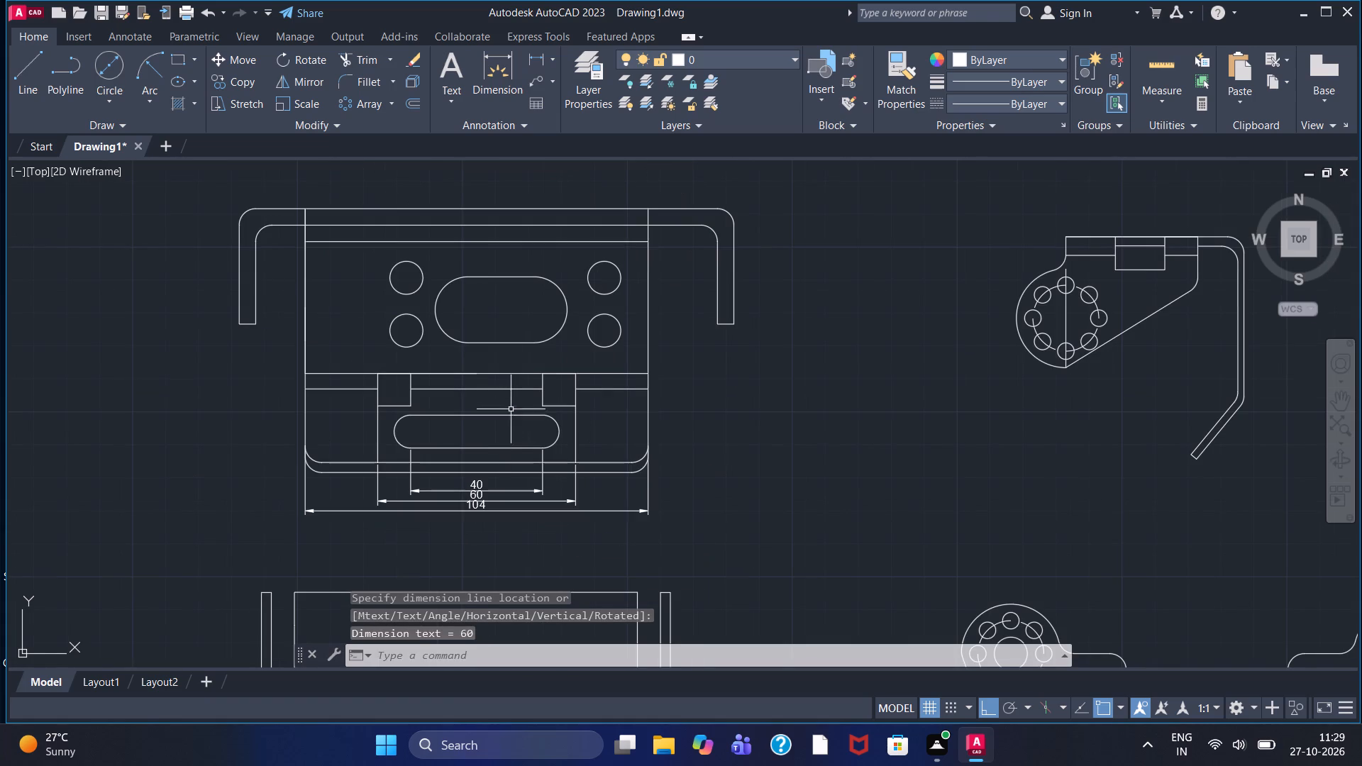
middle_drag(534, 348, 542, 447)
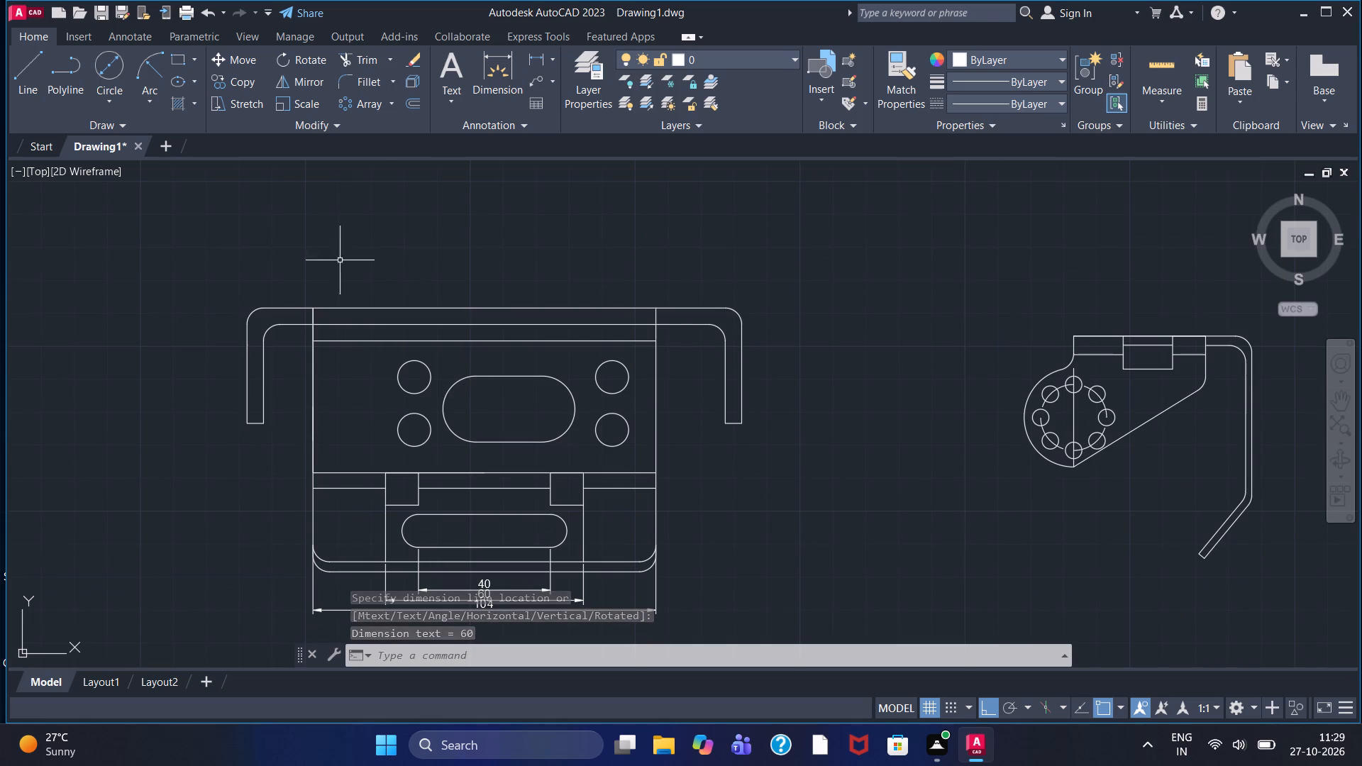
click(539, 60)
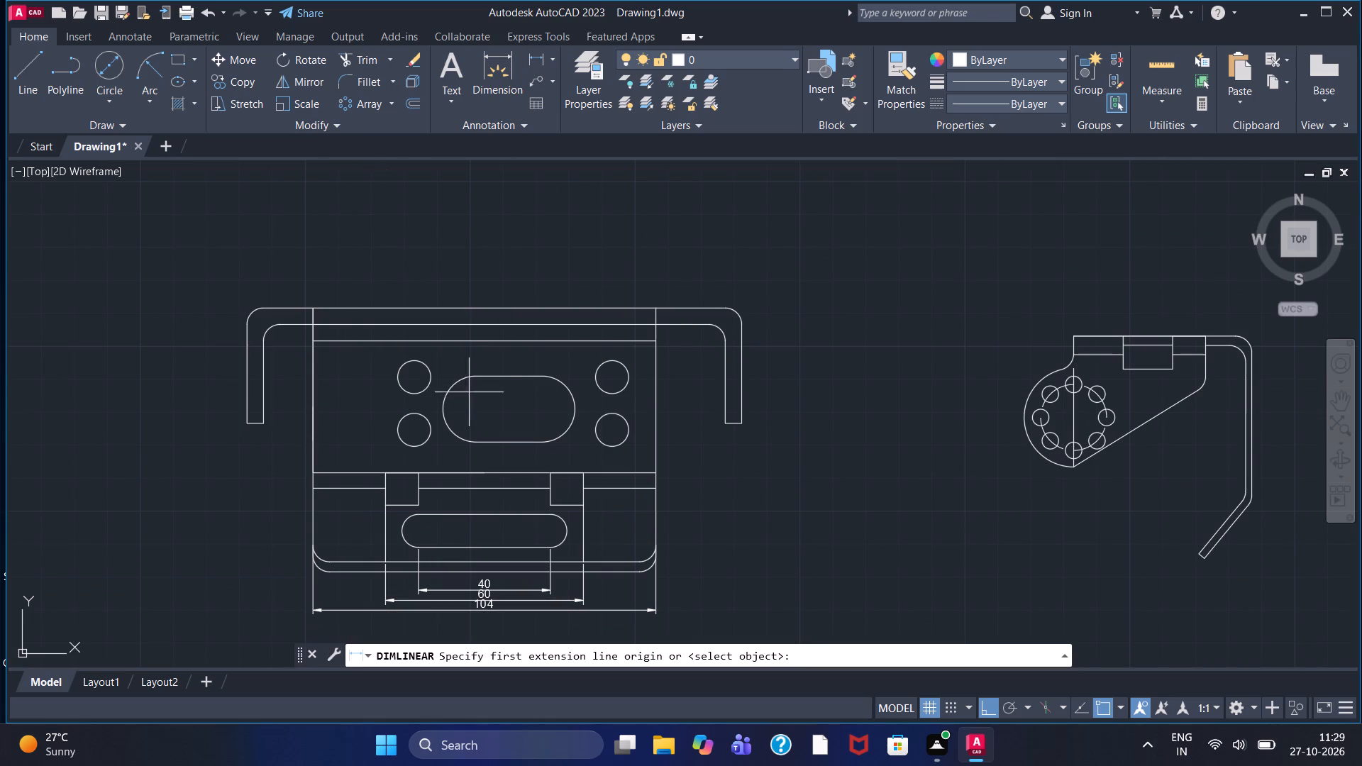
click(476, 379)
click(544, 379)
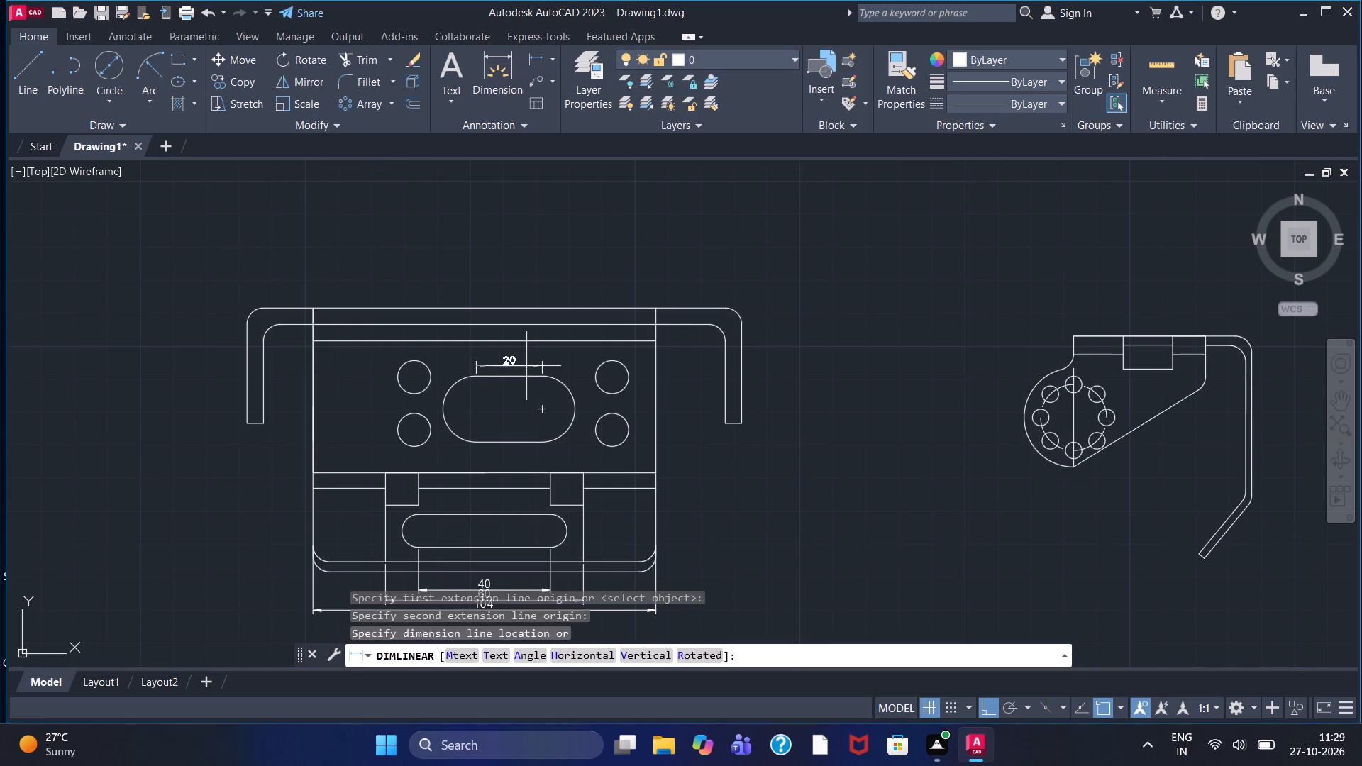
click(521, 360)
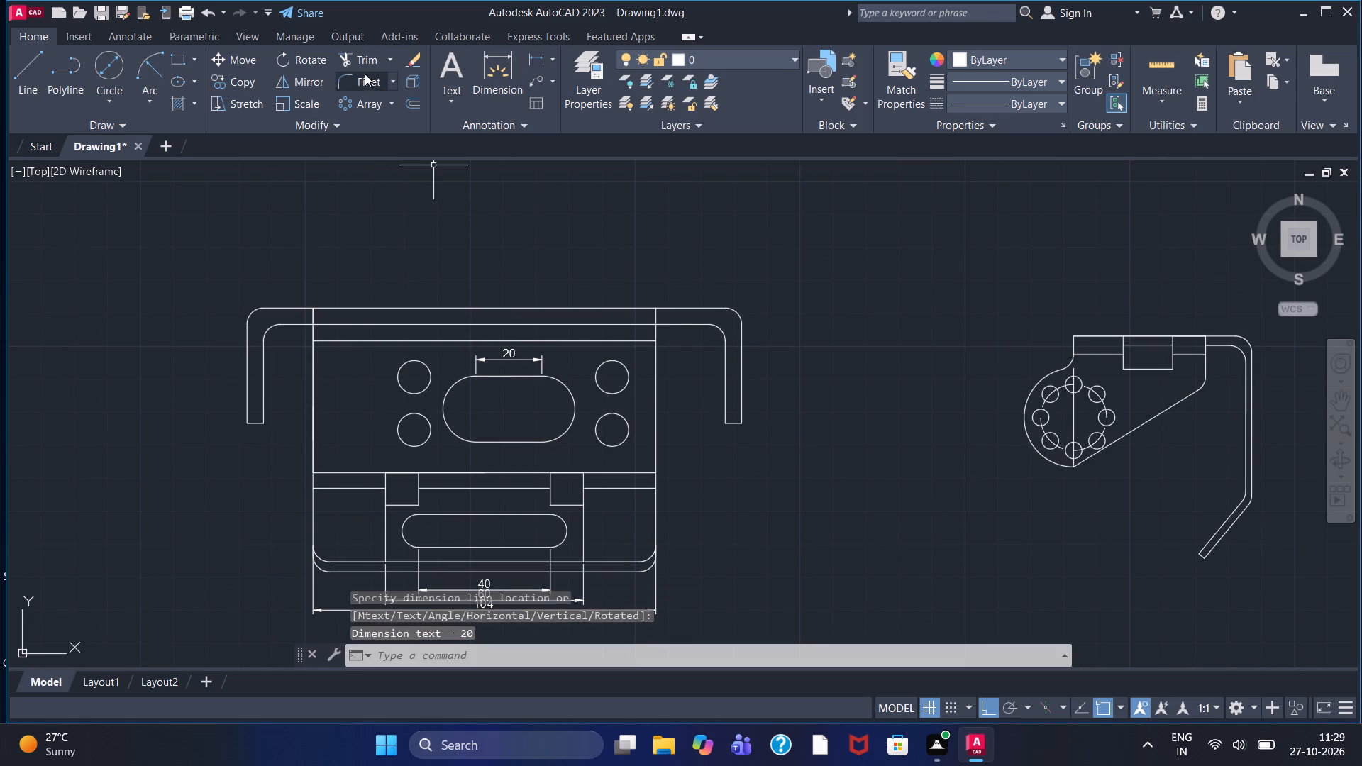
Add radius dimensions to the large slot's right end arc, the upper-right hole and the outer top-right bend of the flange.
click(555, 60)
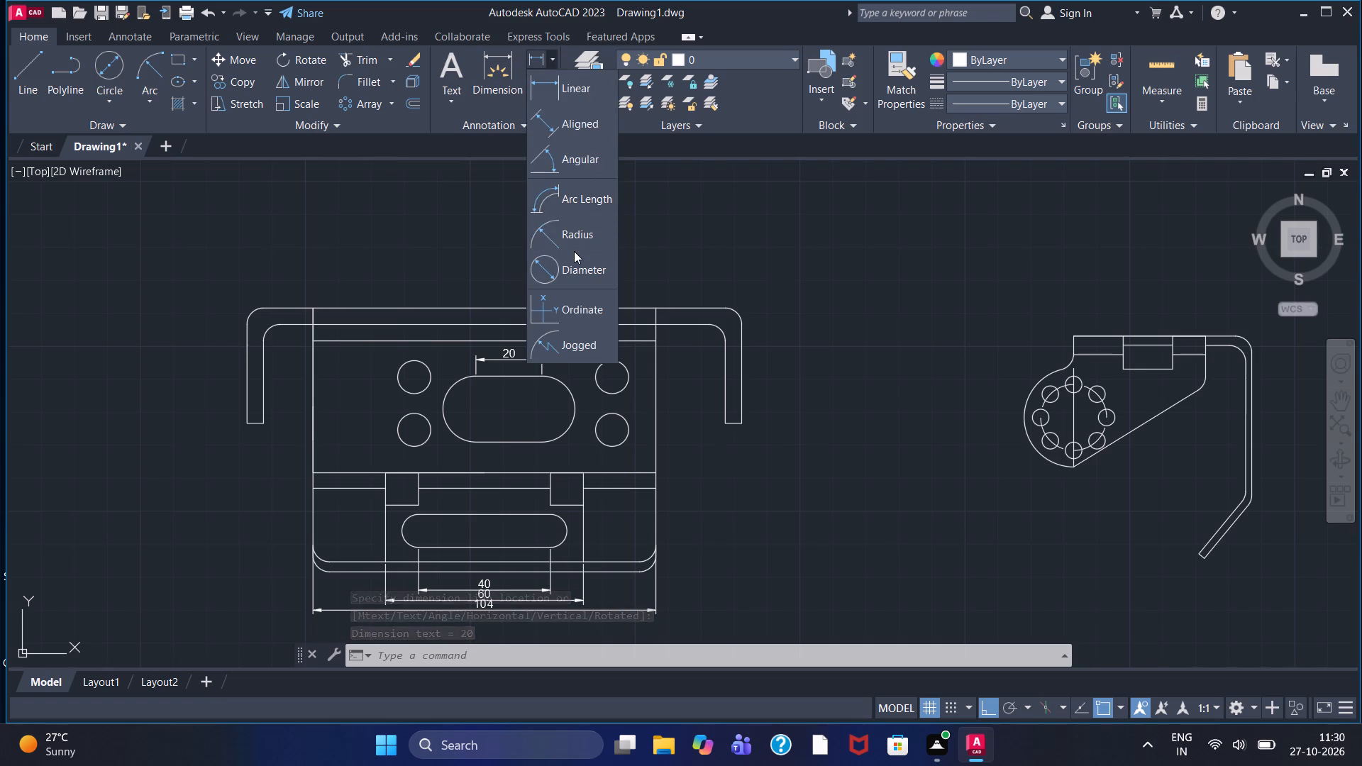
click(575, 235)
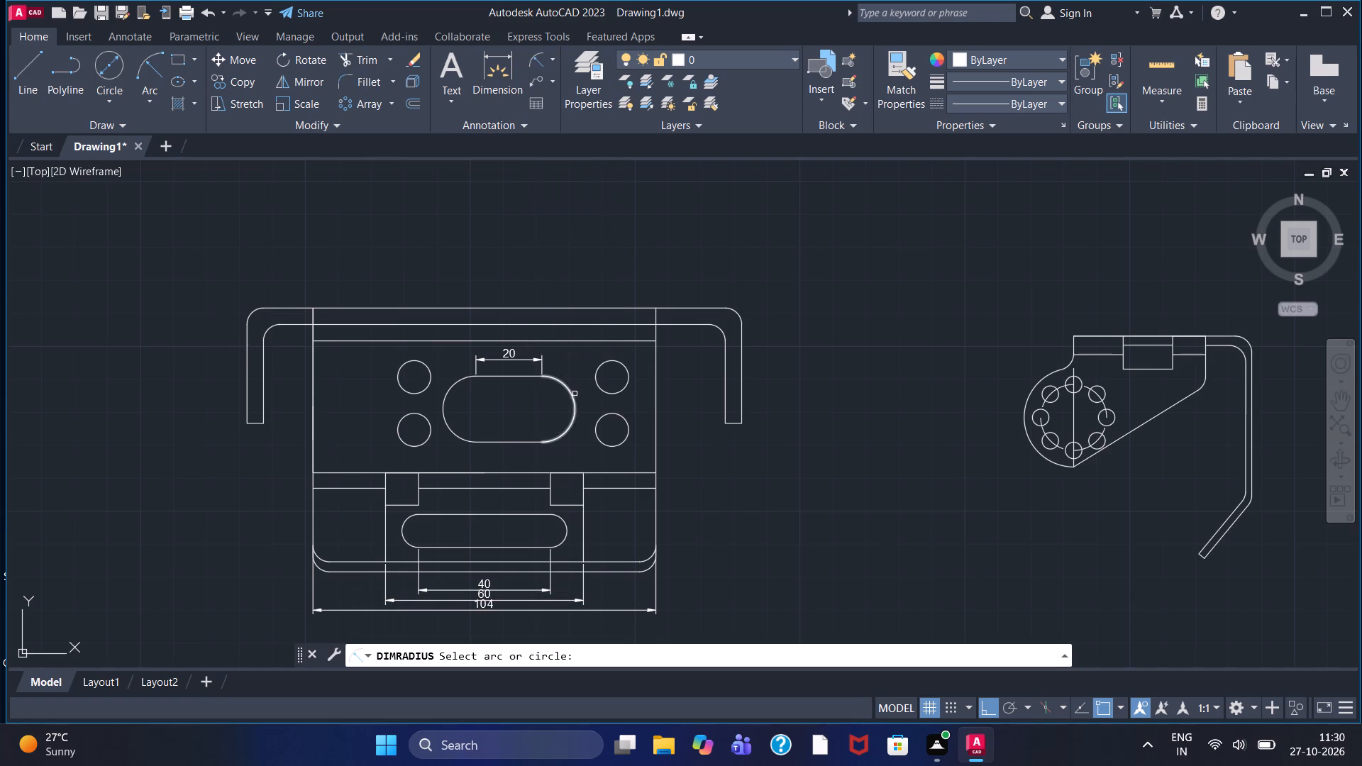
click(570, 393)
click(578, 361)
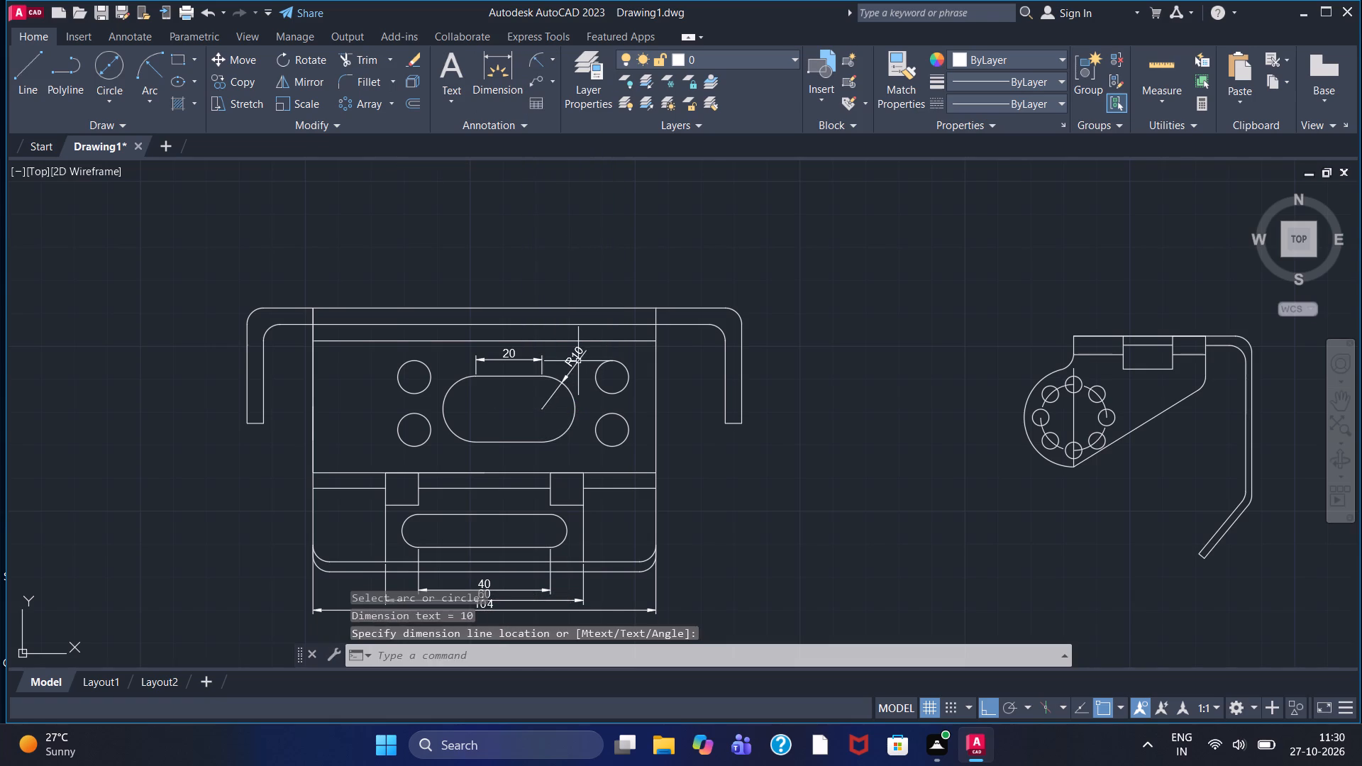
right_click(582, 358)
click(606, 371)
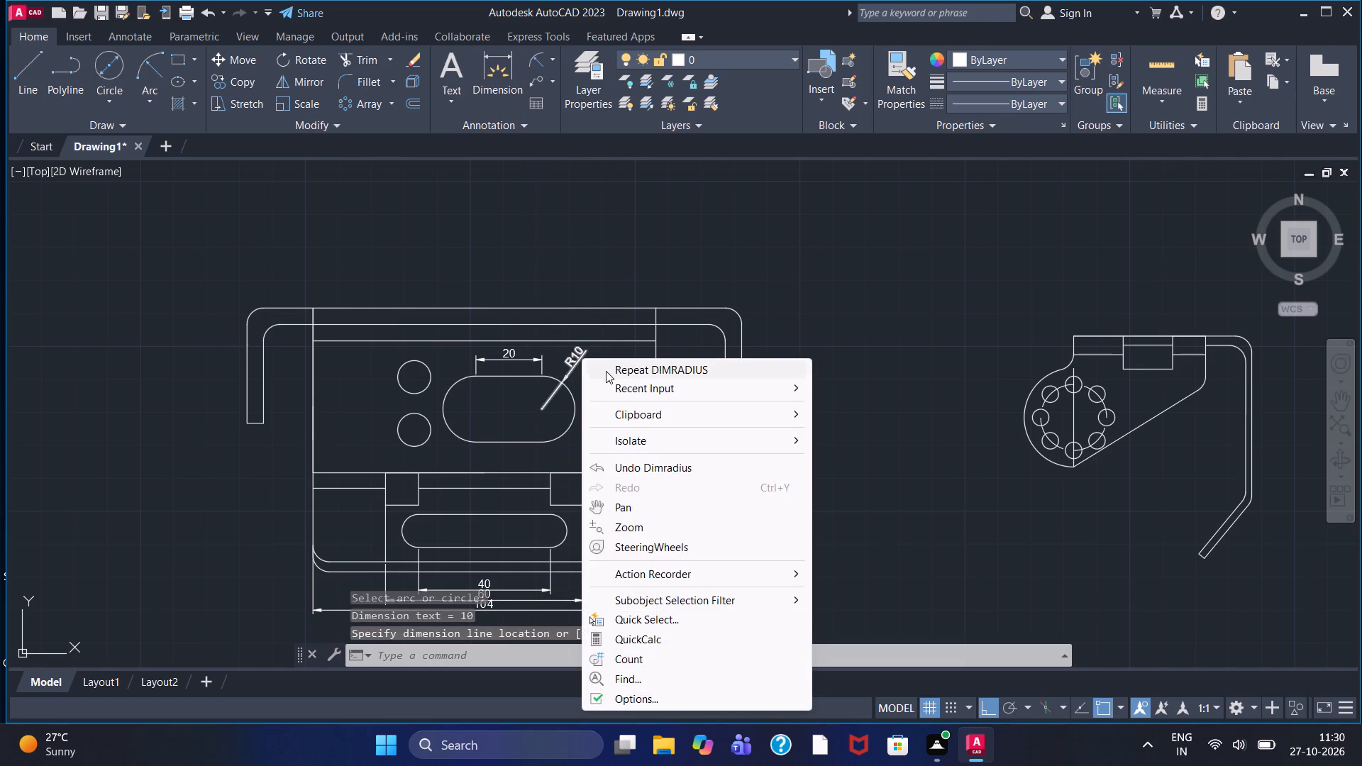
click(630, 376)
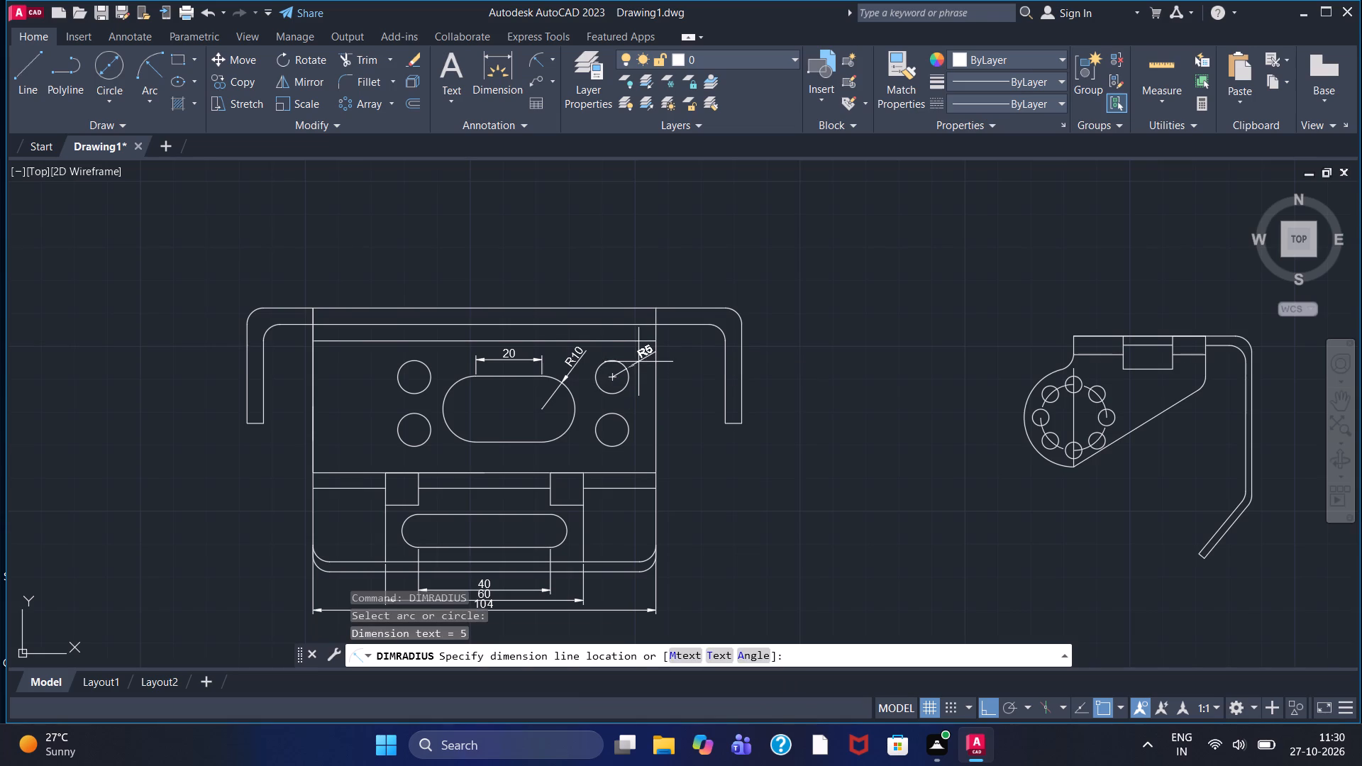
click(638, 362)
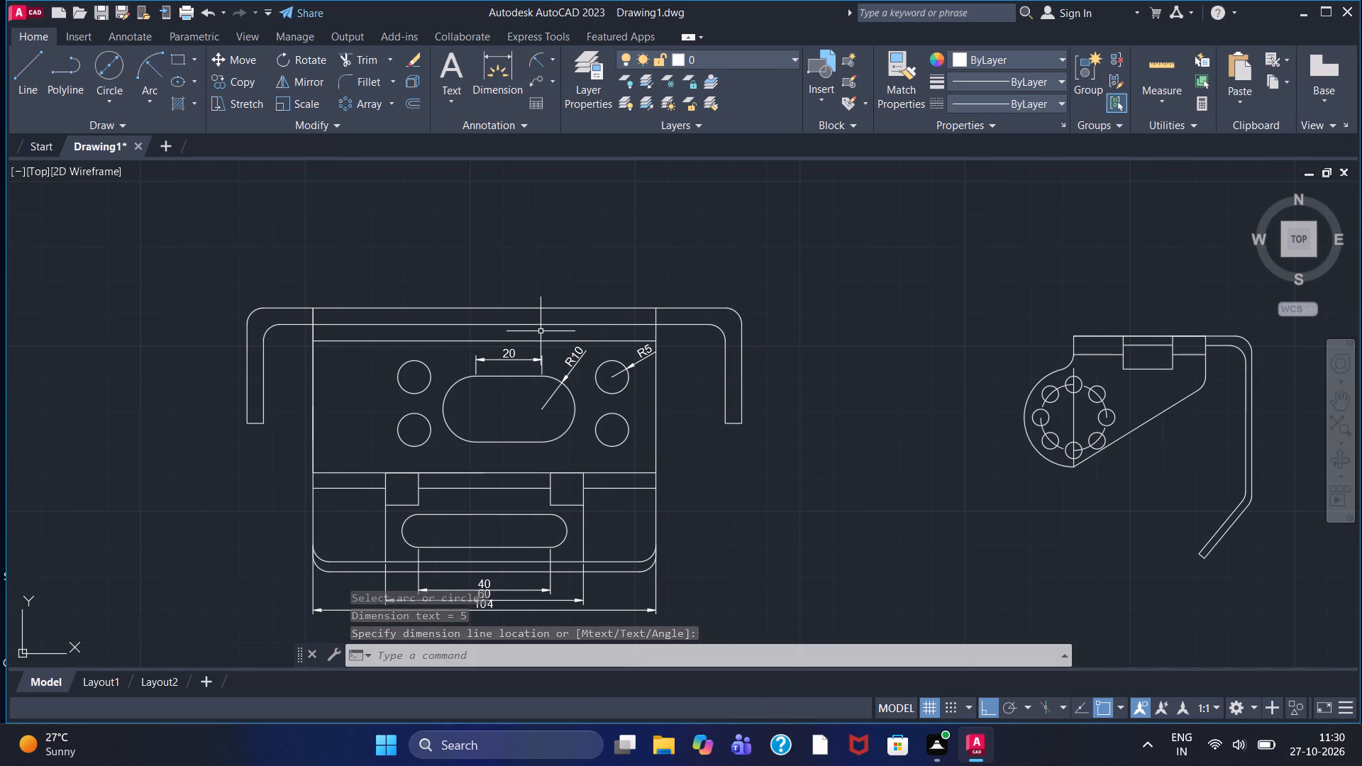
right_click(524, 321)
click(604, 335)
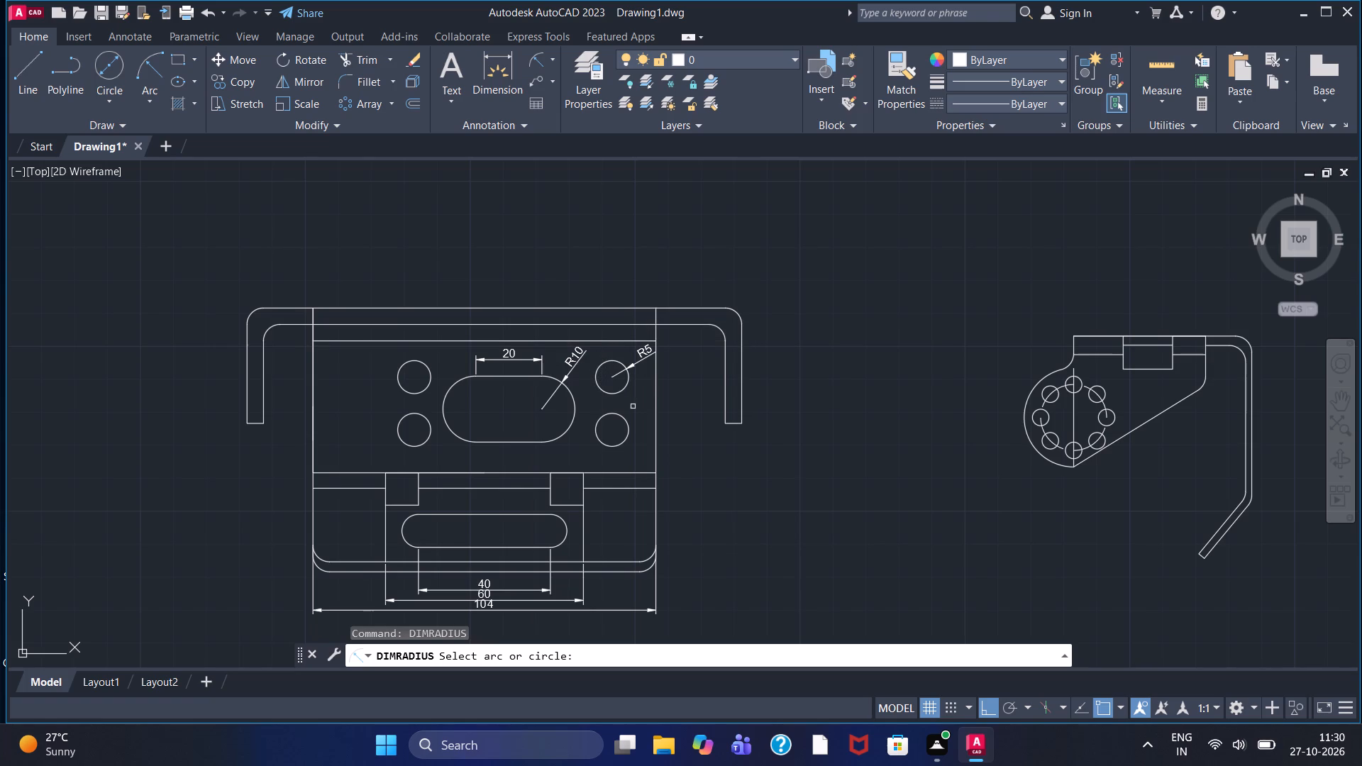
click(737, 311)
click(768, 291)
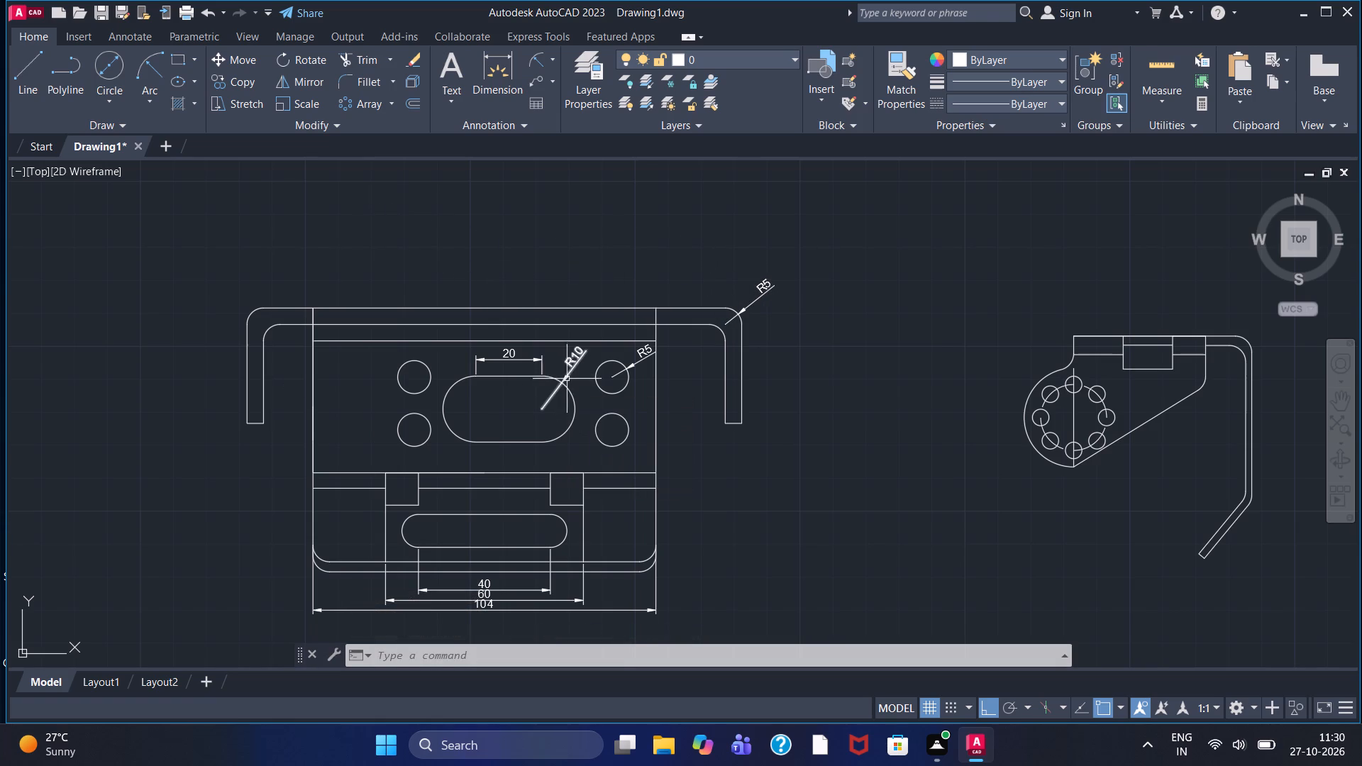
Dimension the left flange leg with linear dimensions: its straight outer height on the left side and its thickness below the end.
click(553, 55)
click(574, 86)
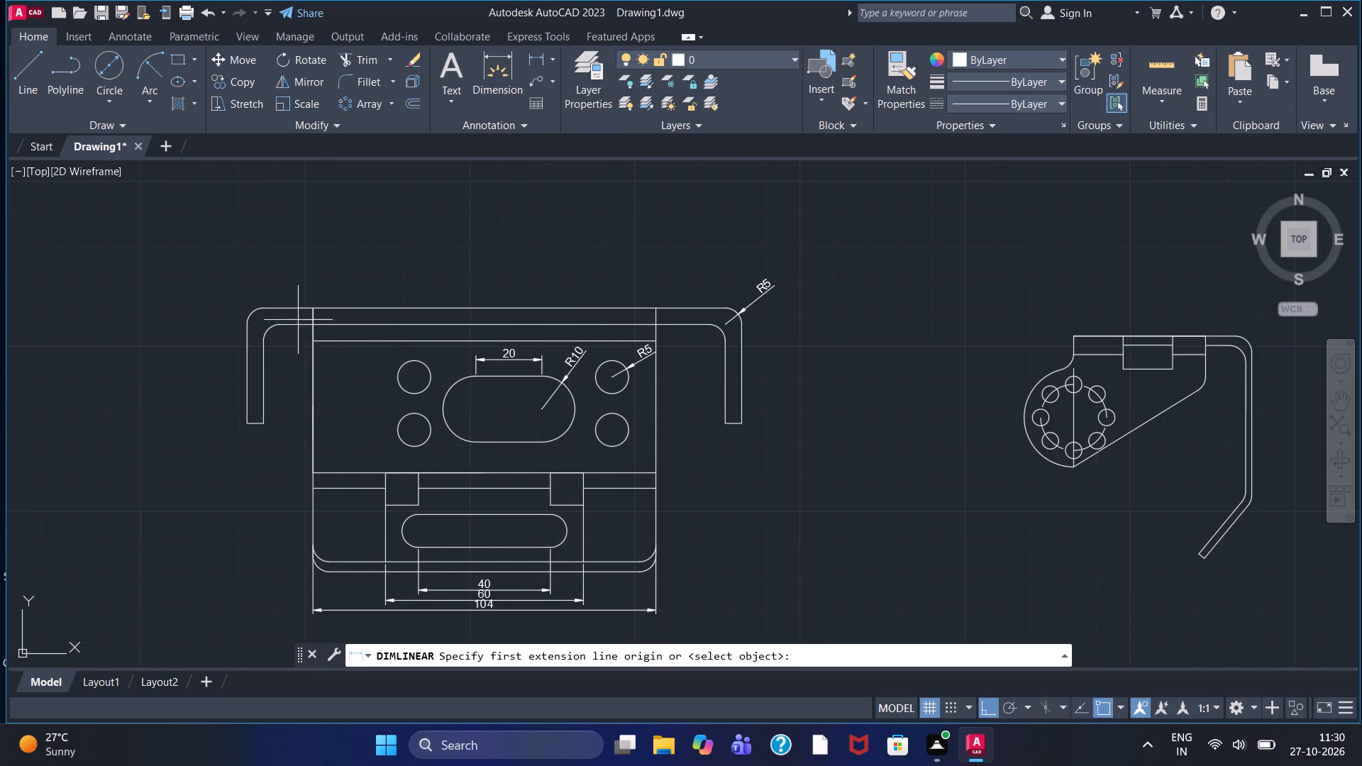
click(246, 328)
click(245, 423)
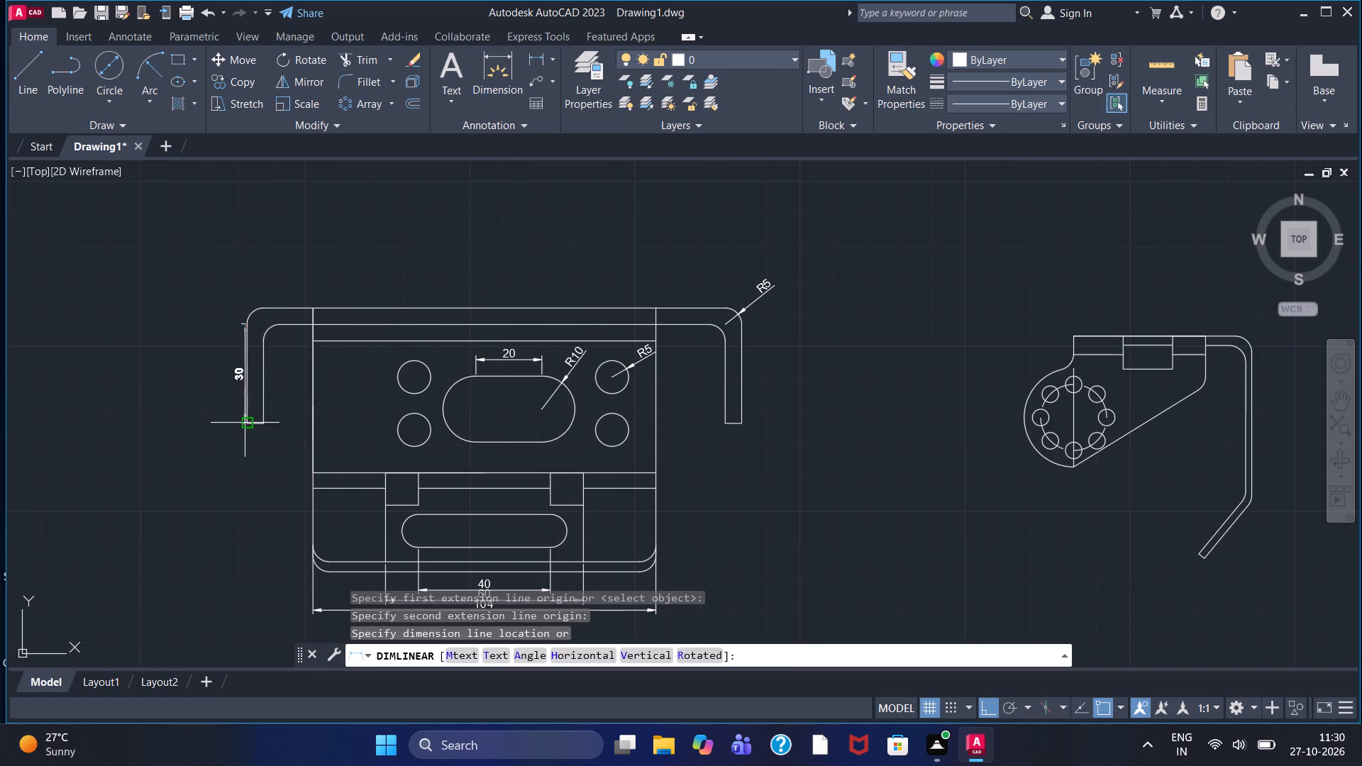
click(206, 389)
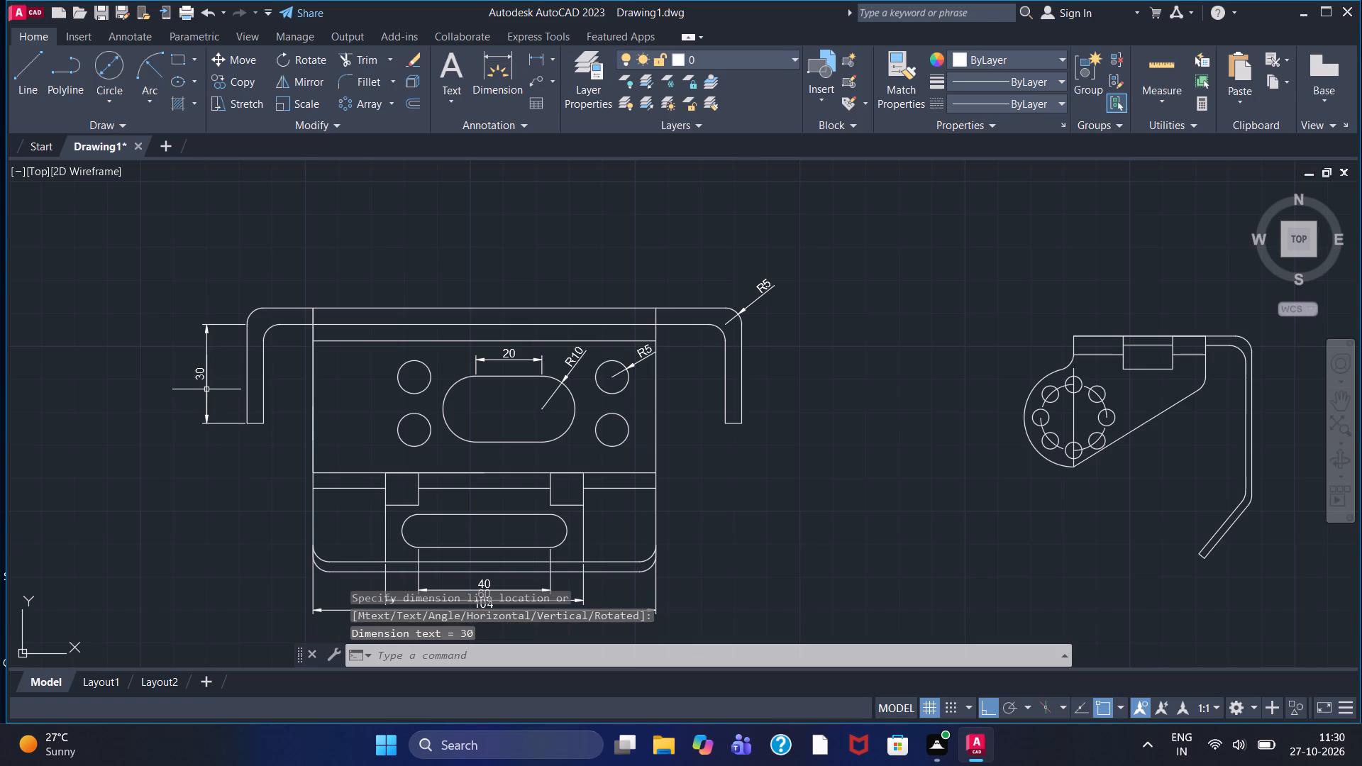
right_click(201, 370)
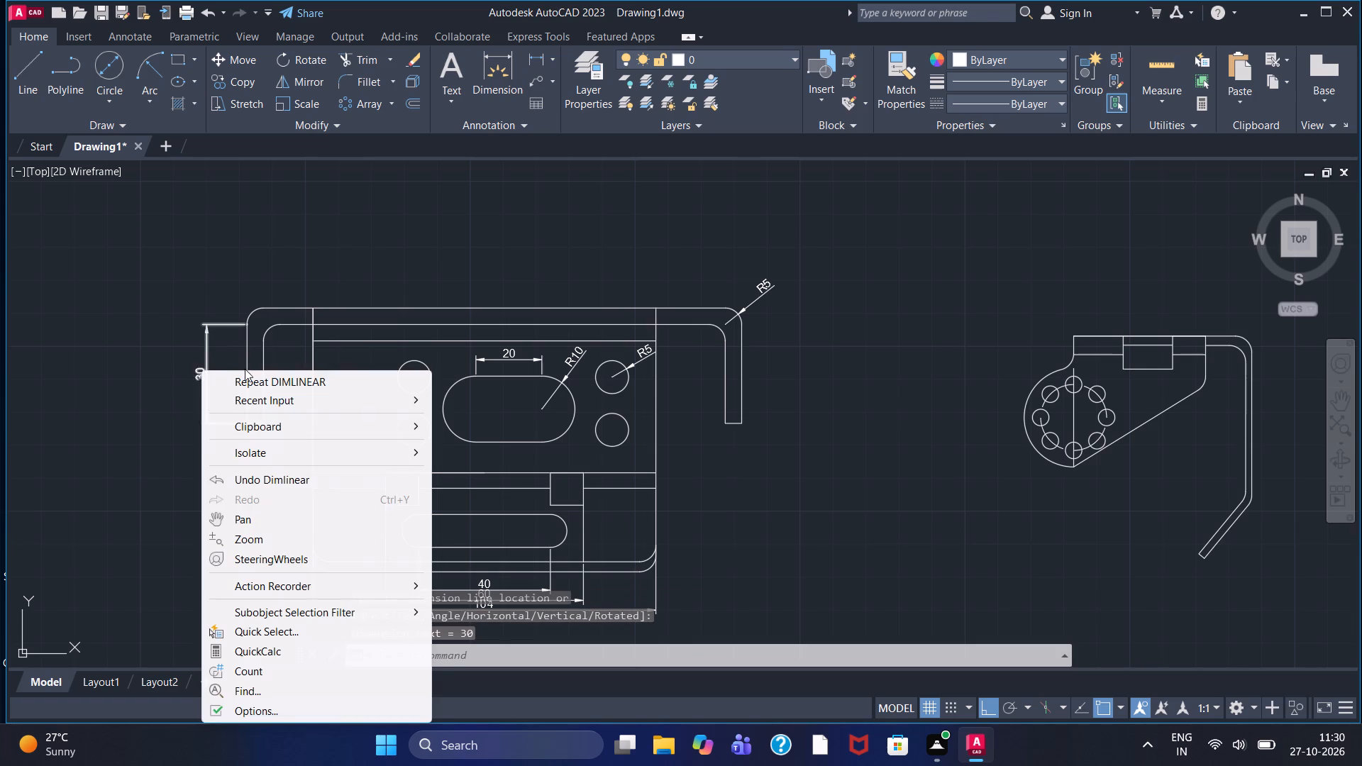
click(249, 377)
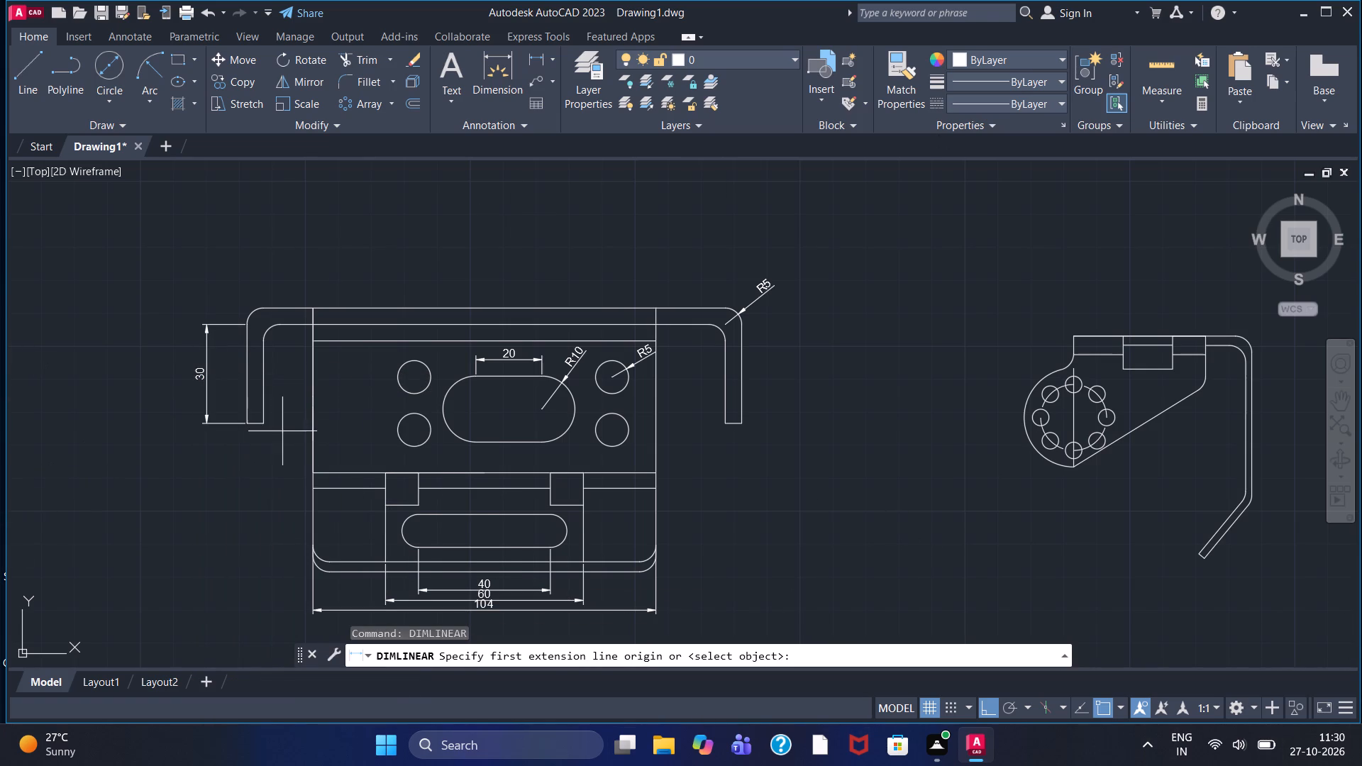
click(245, 421)
click(264, 419)
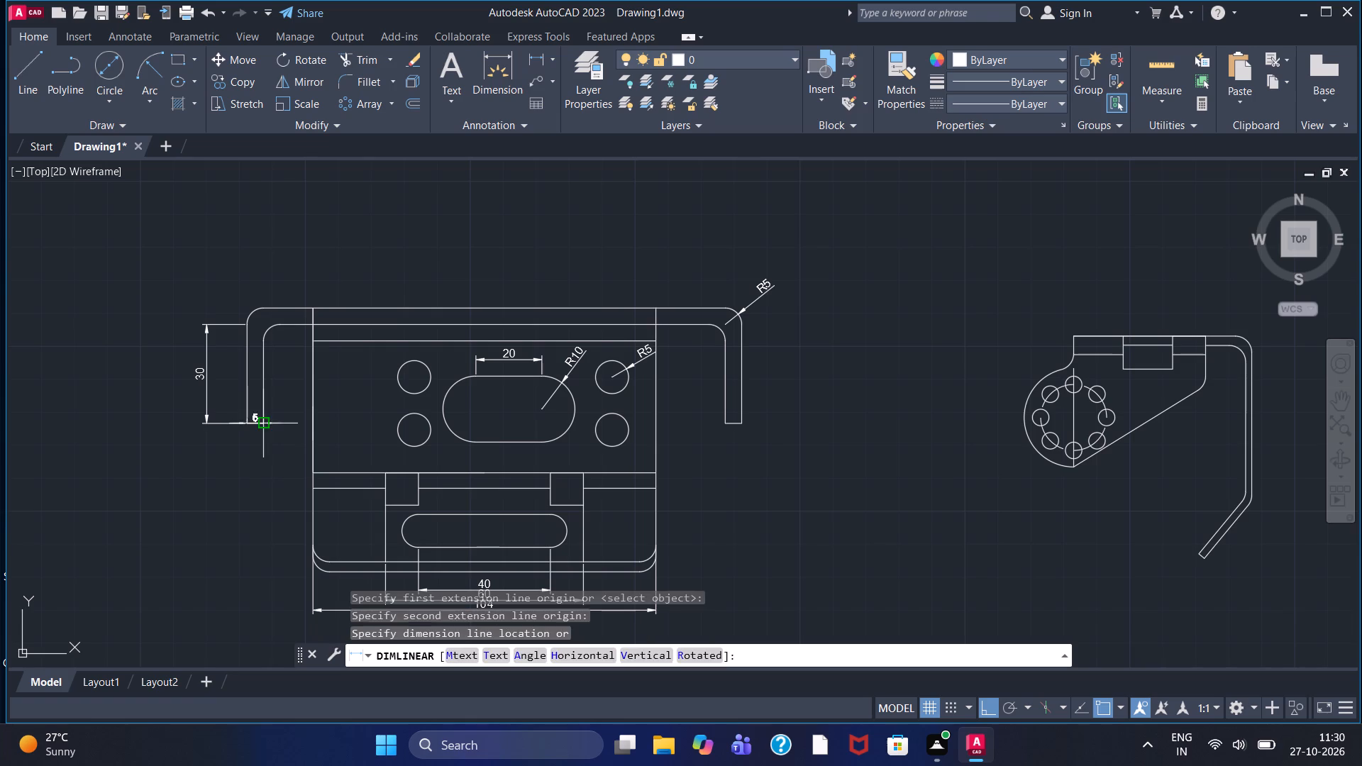
click(247, 447)
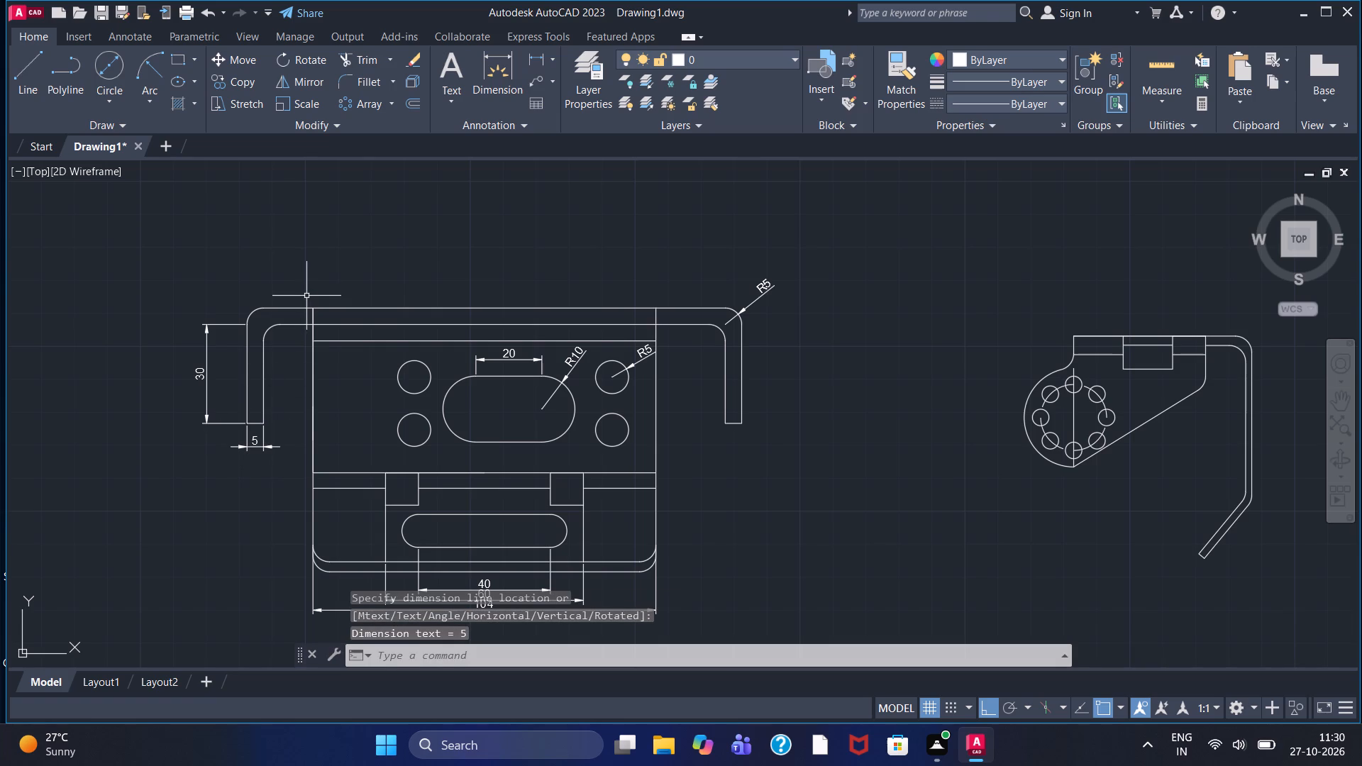
Add a horizontal linear dimension along the flange's straight top edge between the two corner bends, placed above the view.
right_click(243, 325)
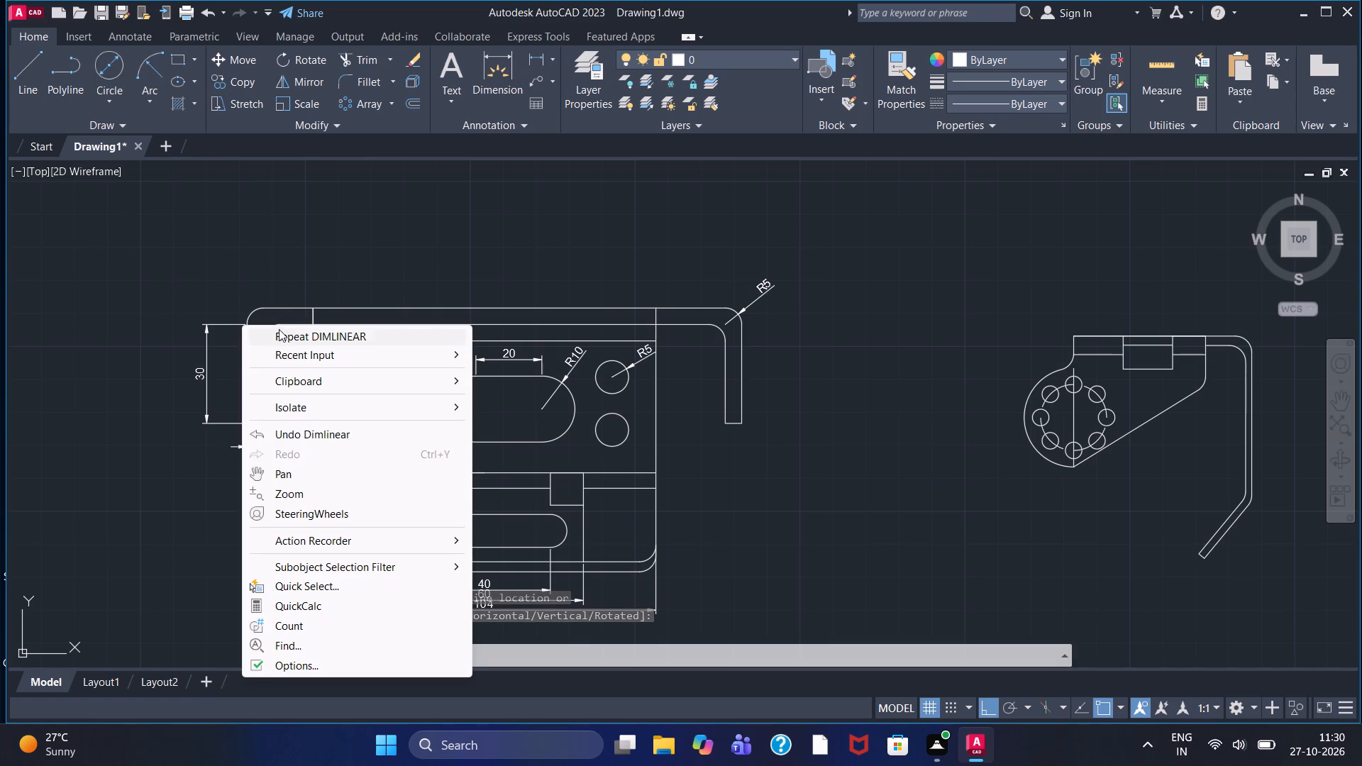
click(287, 335)
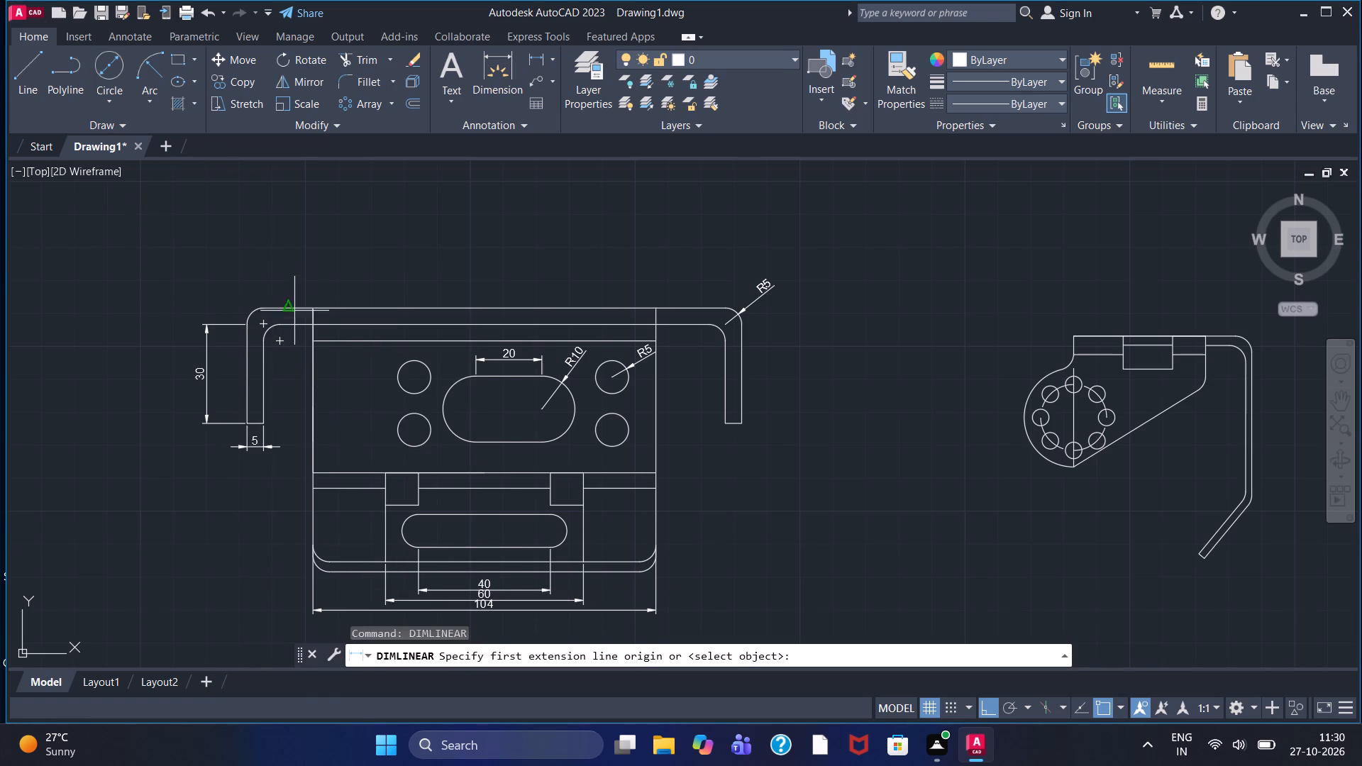
click(264, 309)
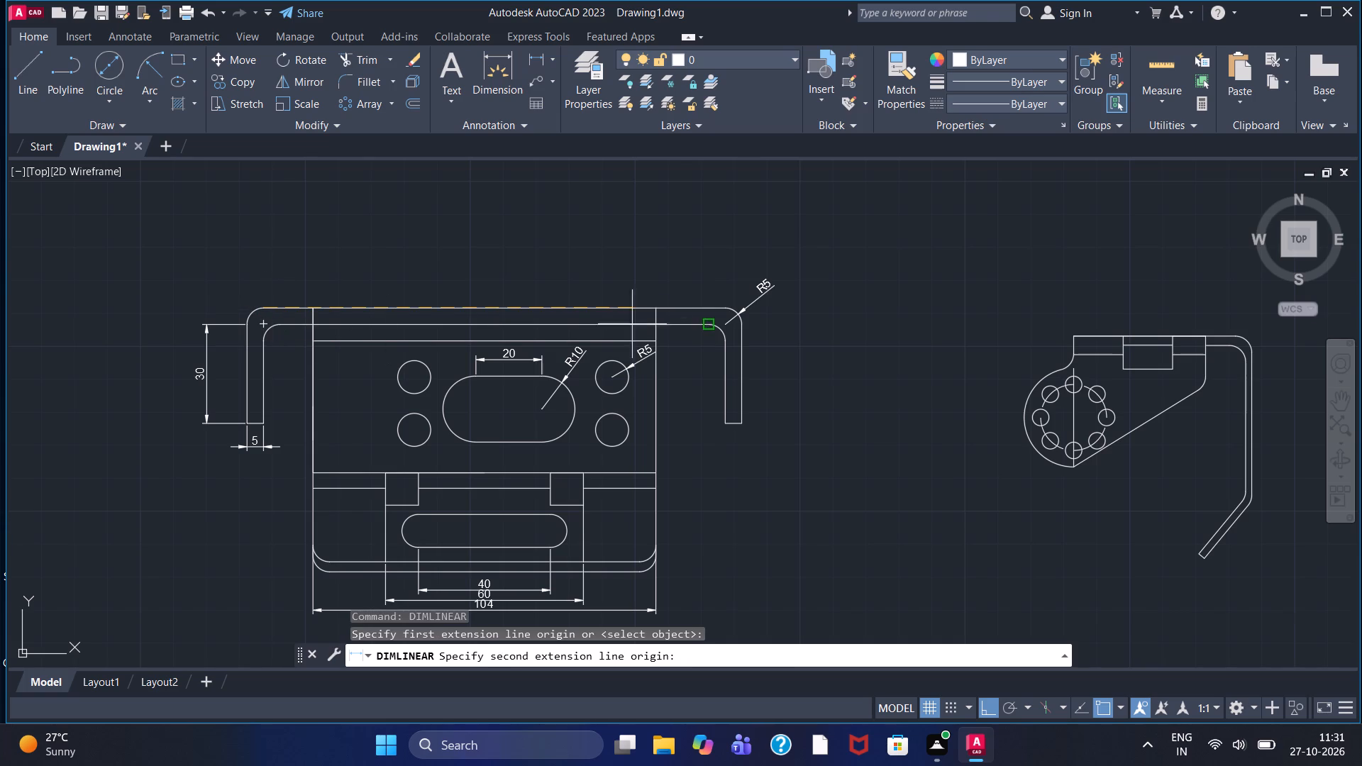
click(721, 309)
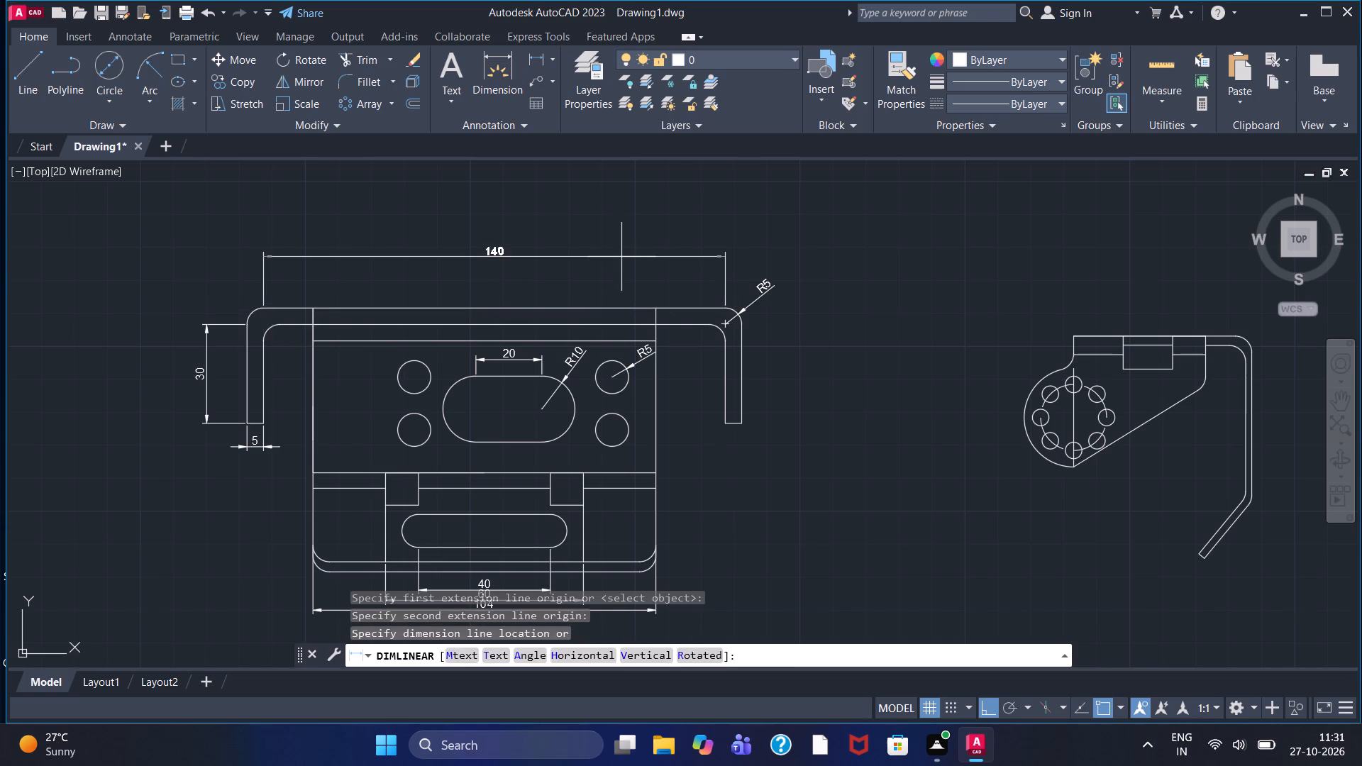
click(621, 257)
scroll(621, 256, down, 1)
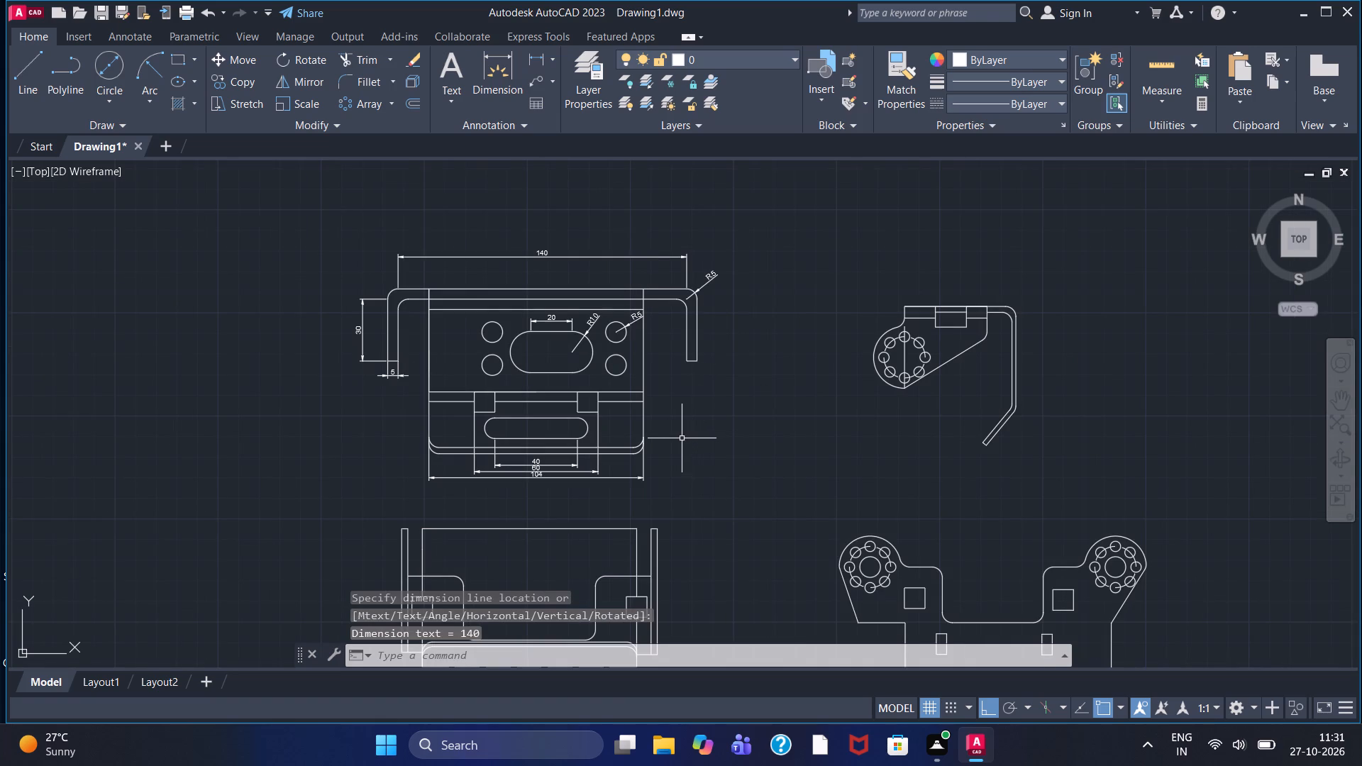
key(Escape)
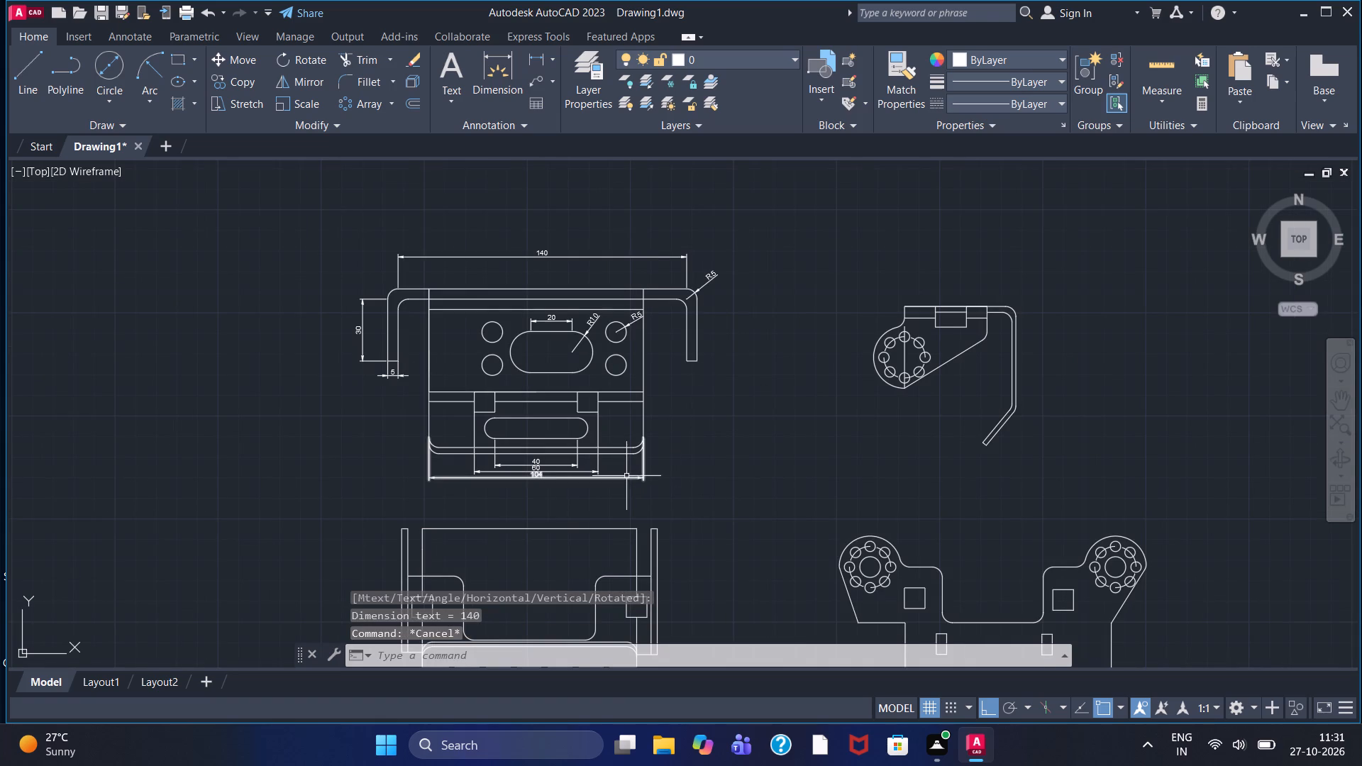
Delete the overall-width linear dimension below the upper-left bracket view, leaving the slot and tab dimensions.
click(626, 479)
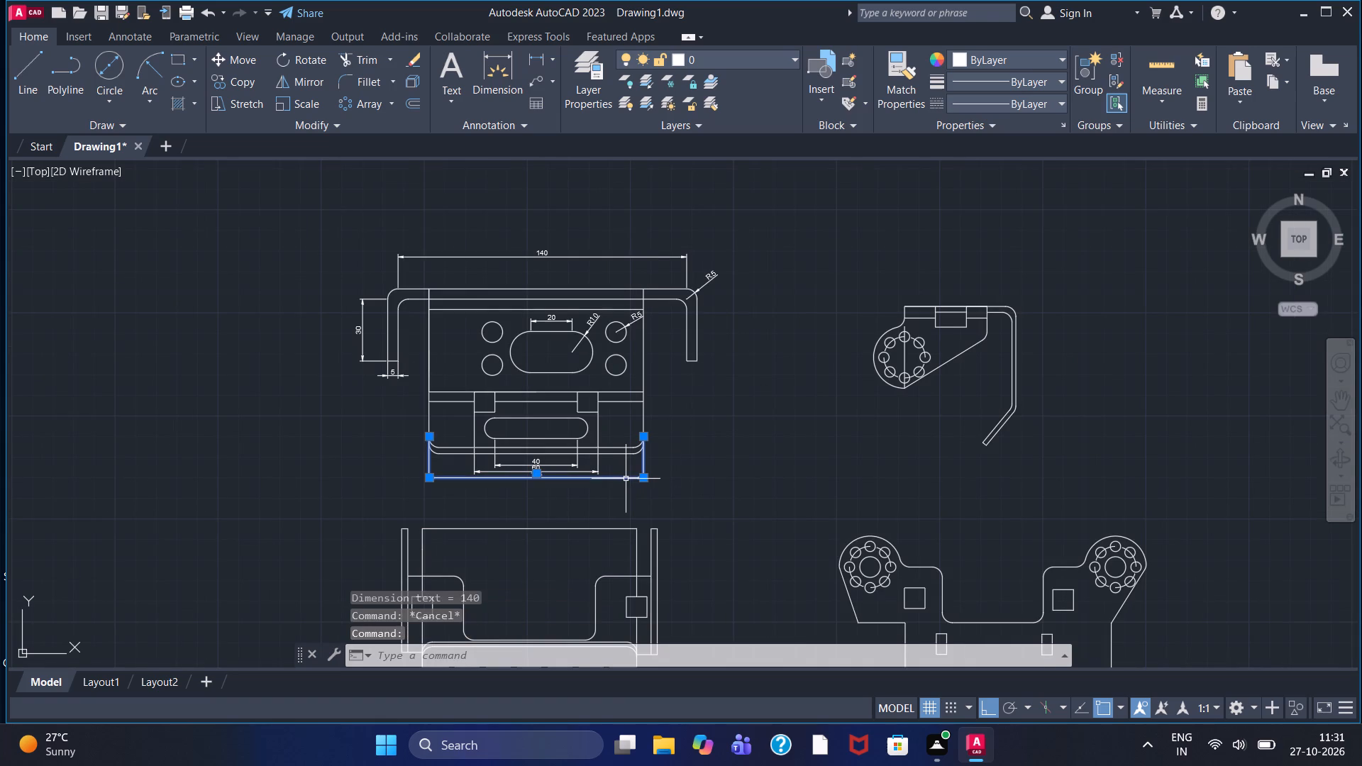
key(Delete)
Add a horizontal linear dimension above the upper-right side view, spanning its straight top edge up to the corner bend.
scroll(514, 484, down, 1)
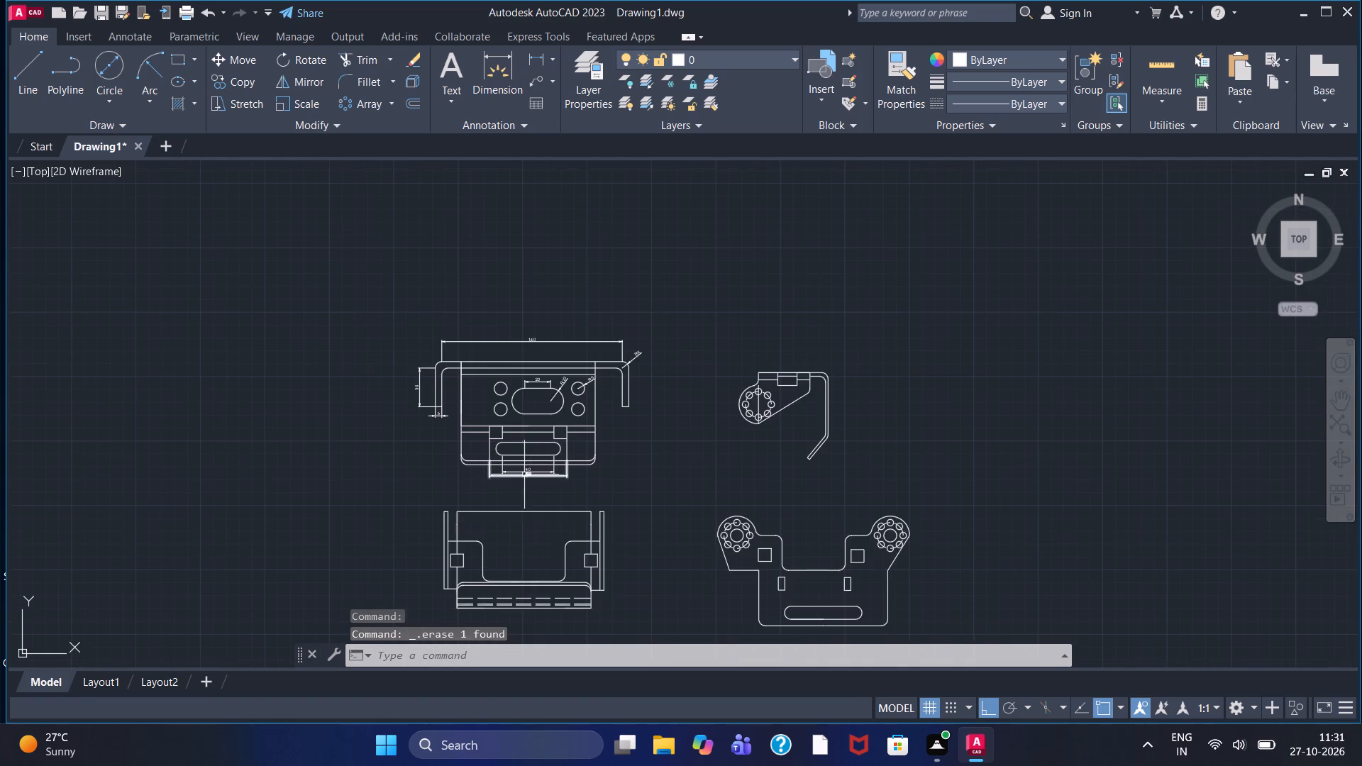
scroll(526, 462, up, 1)
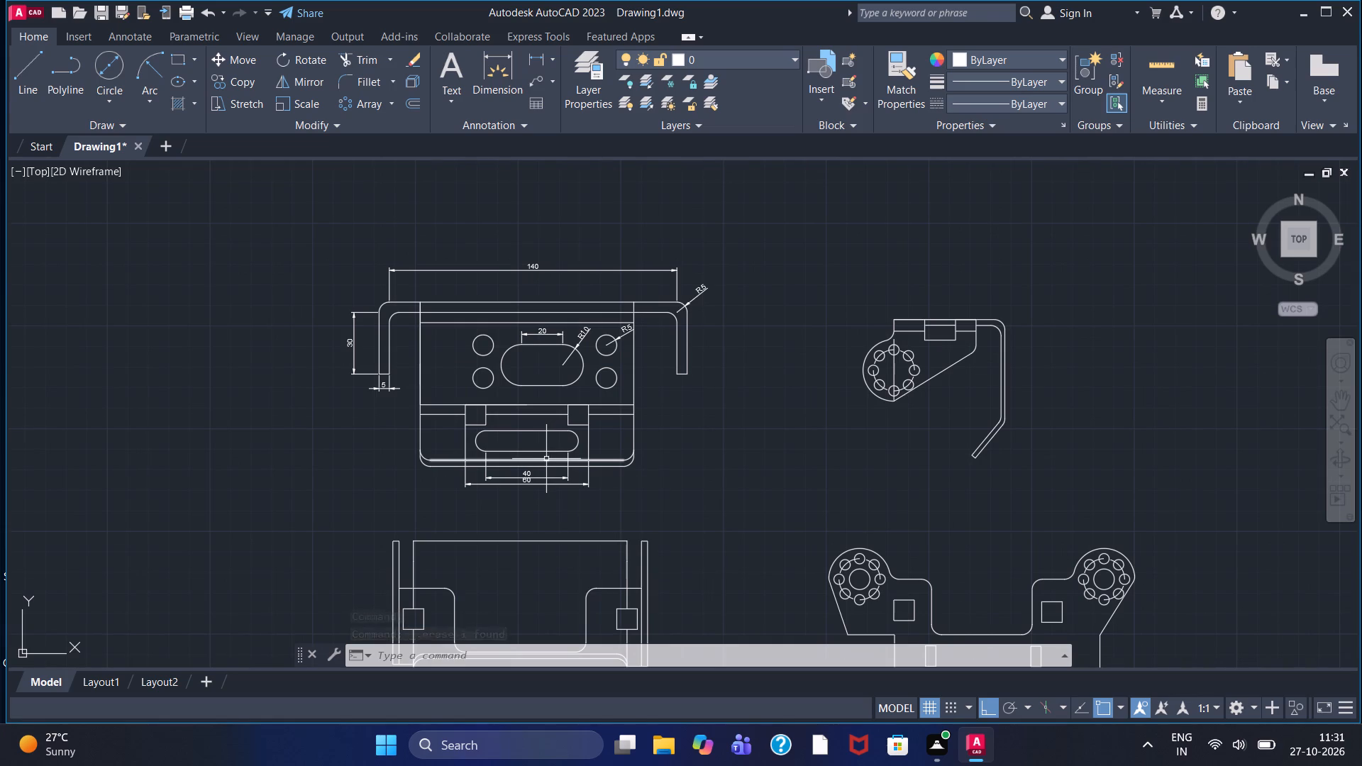
scroll(541, 466, down, 1)
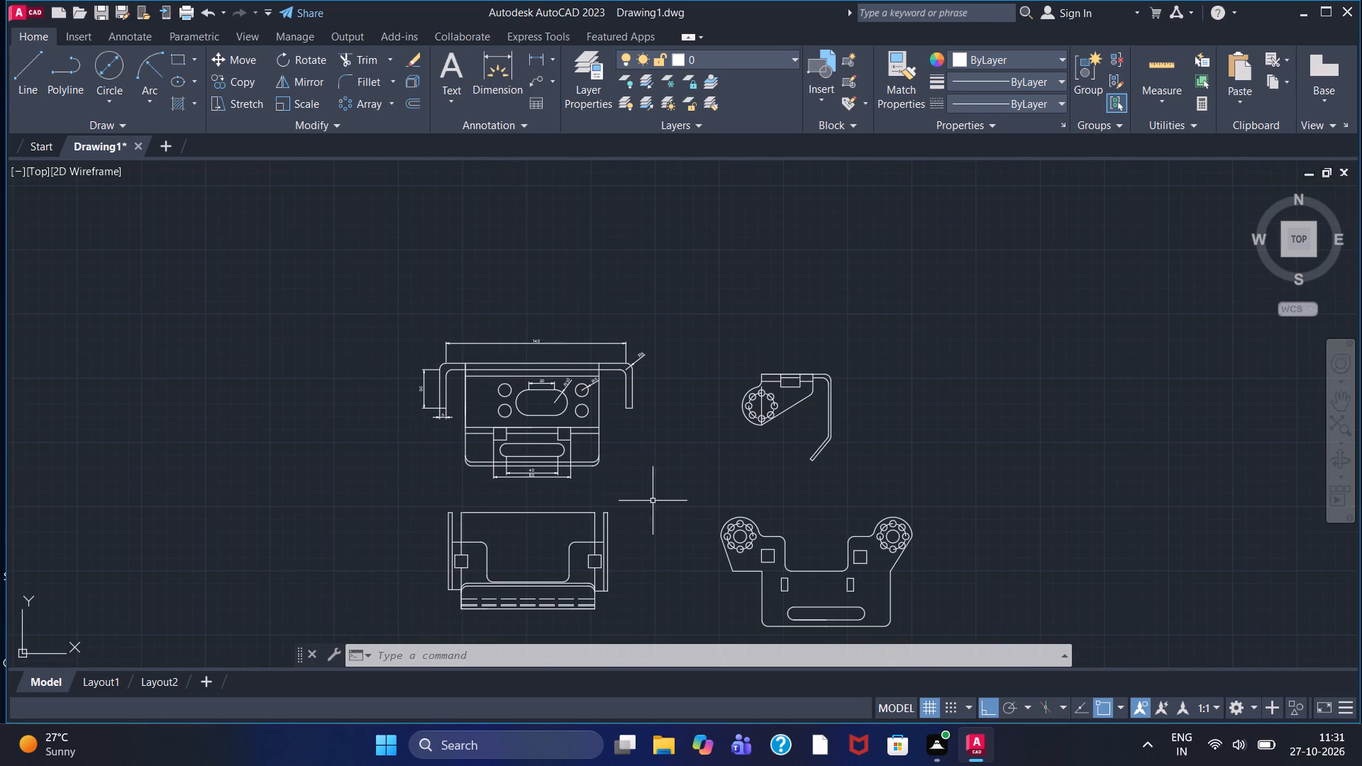
scroll(559, 455, up, 1)
scroll(639, 477, up, 1)
middle_drag(635, 477, 619, 440)
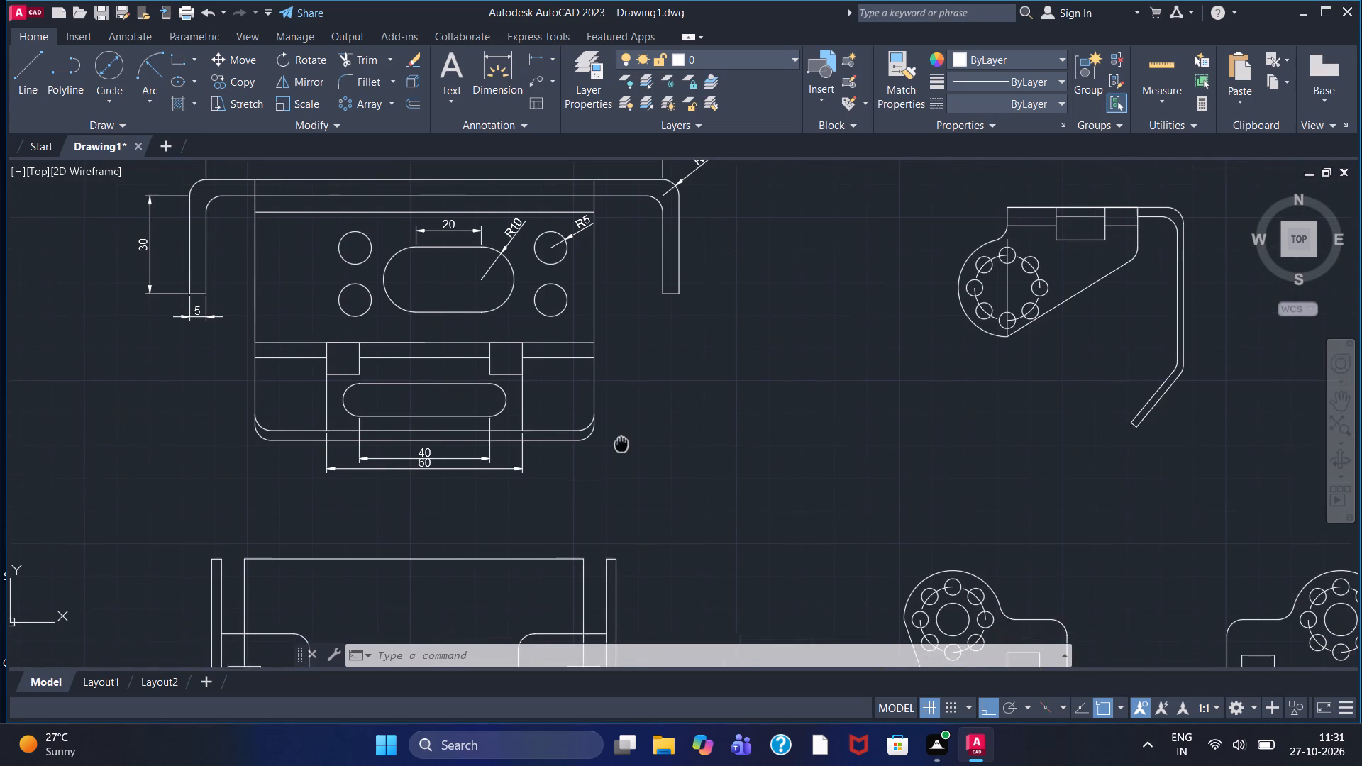
middle_drag(619, 440, 618, 438)
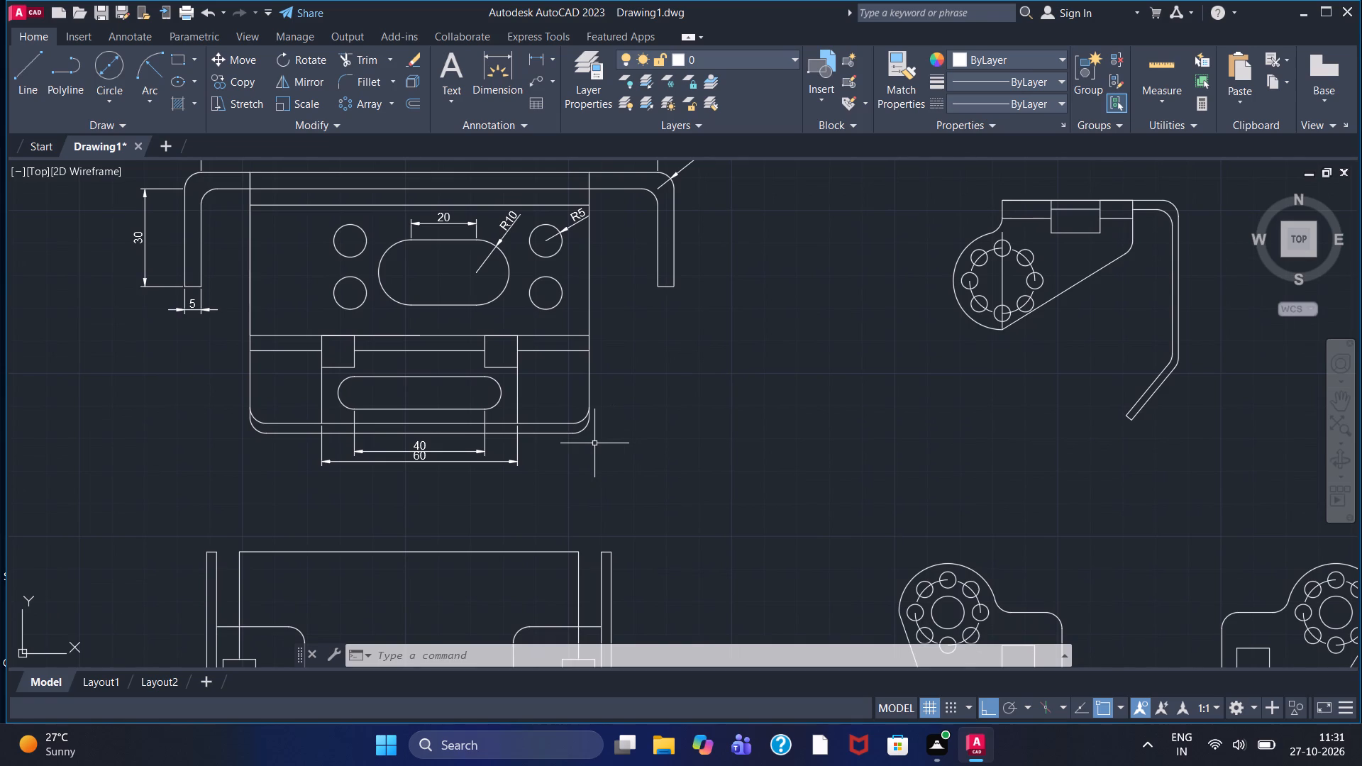
middle_drag(594, 487, 596, 463)
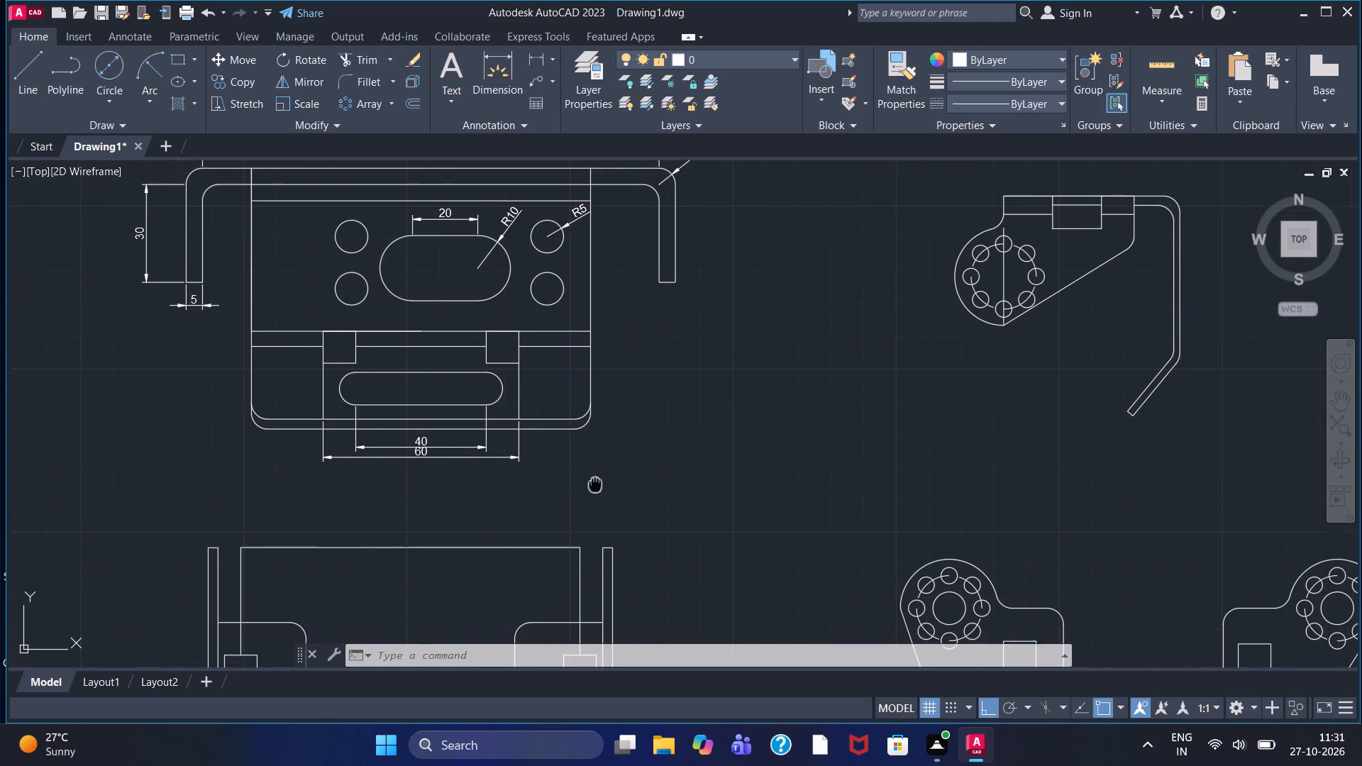
middle_drag(596, 463, 390, 509)
middle_drag(711, 407, 653, 474)
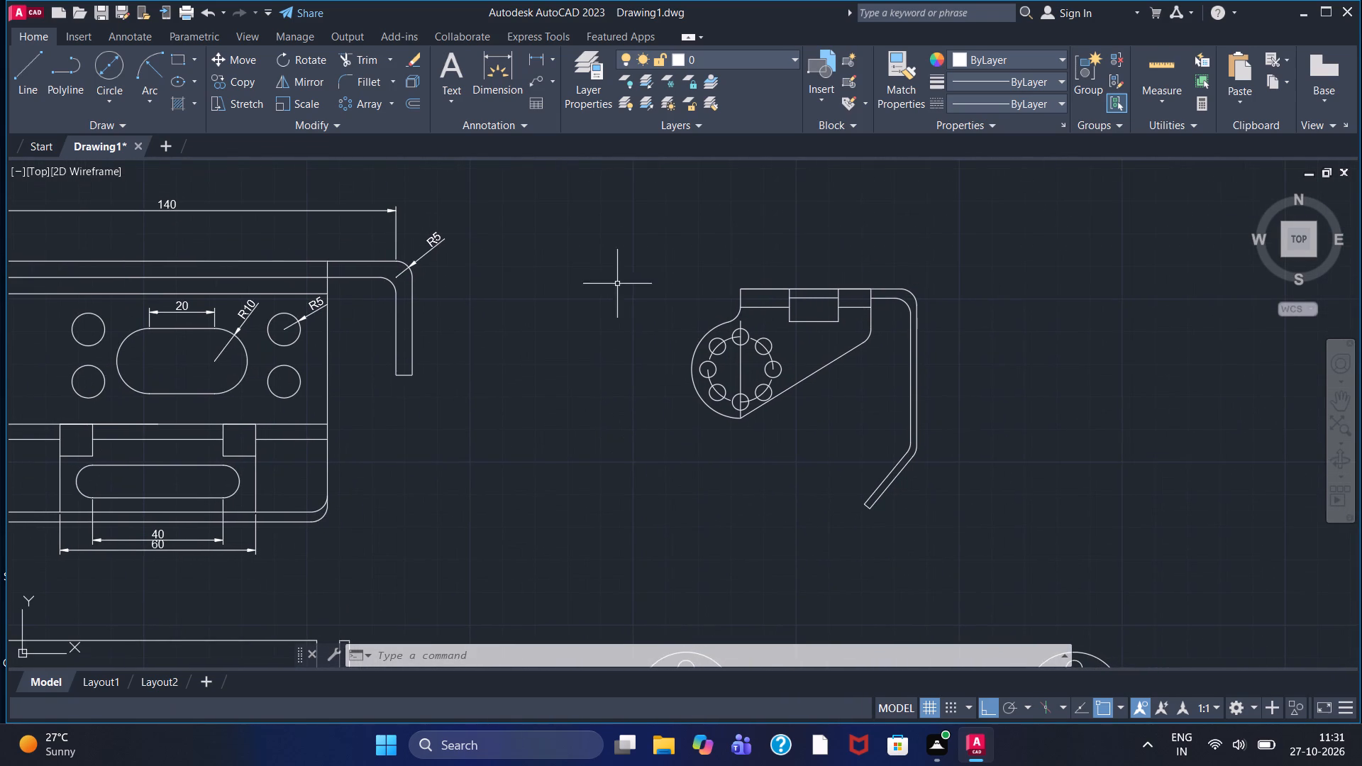
click(533, 51)
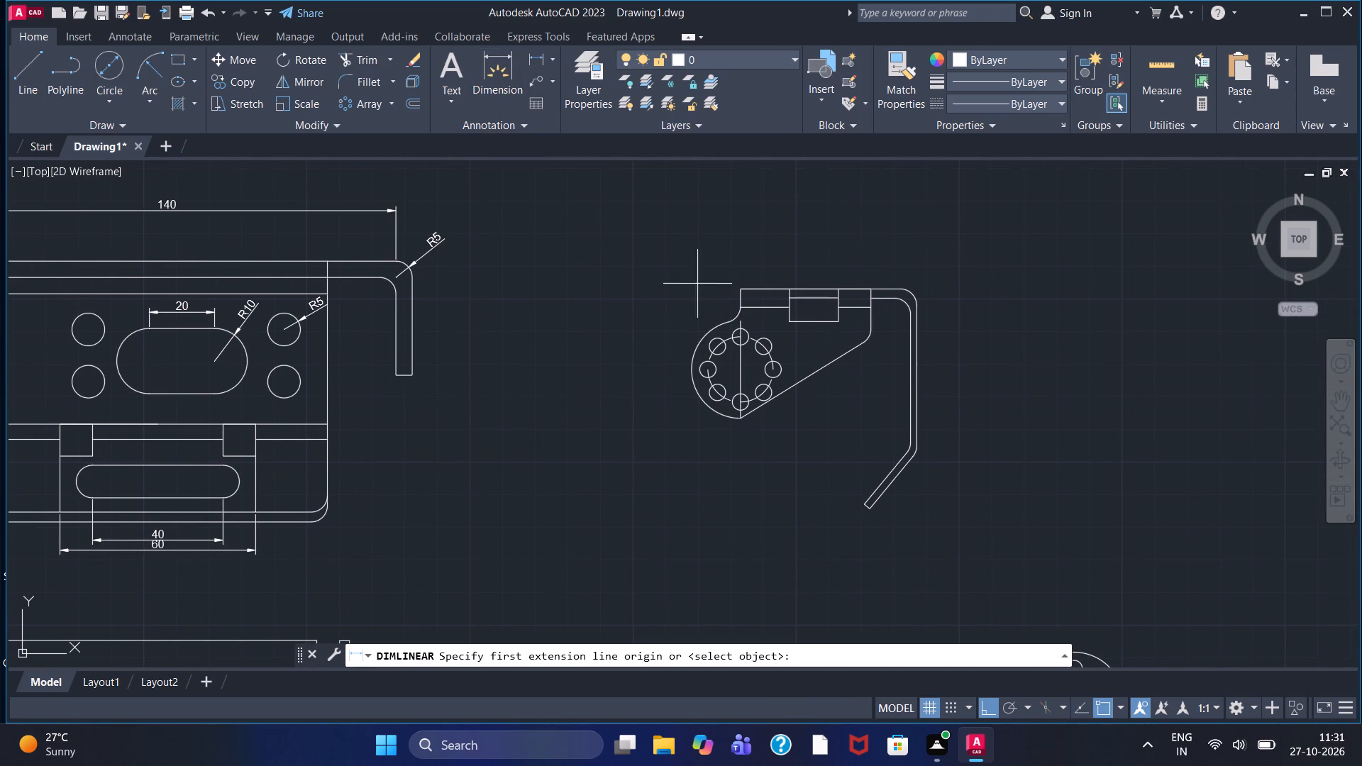
click(740, 289)
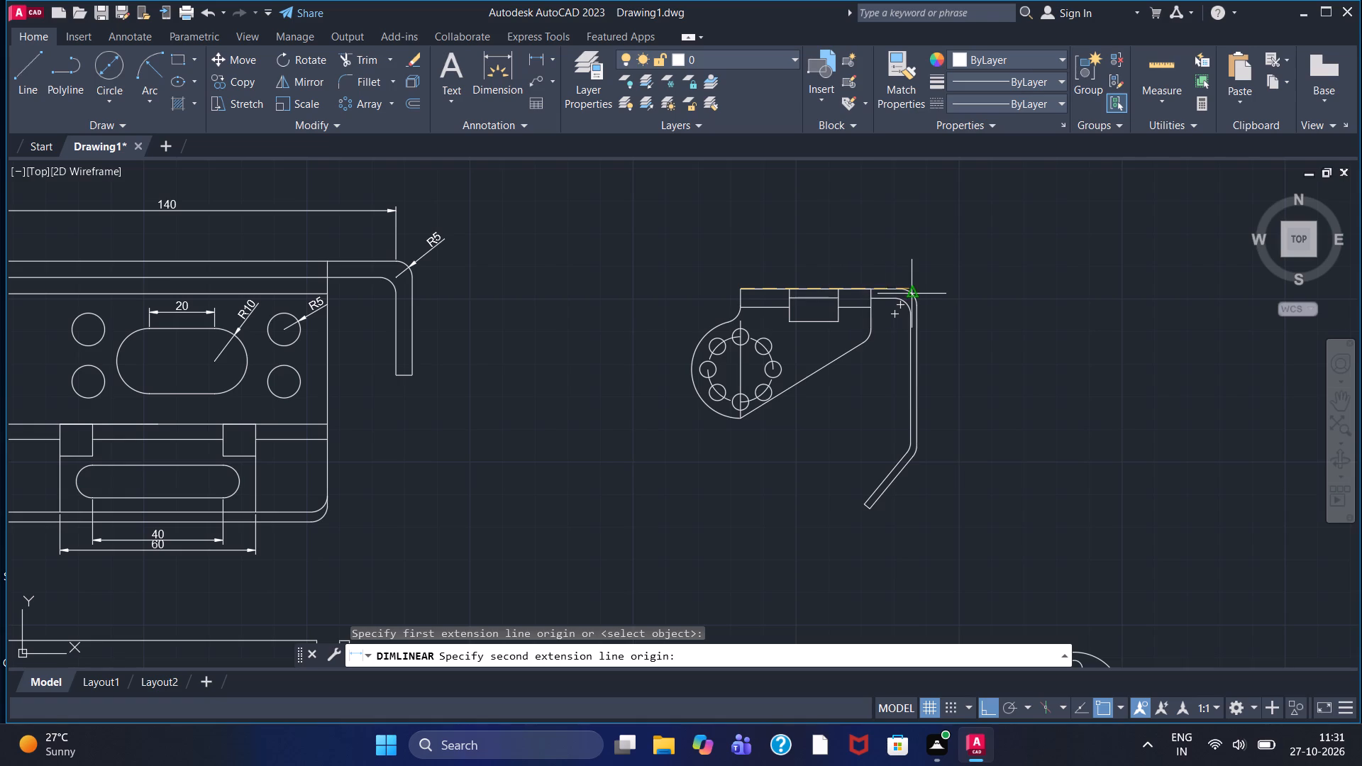
click(904, 287)
click(882, 230)
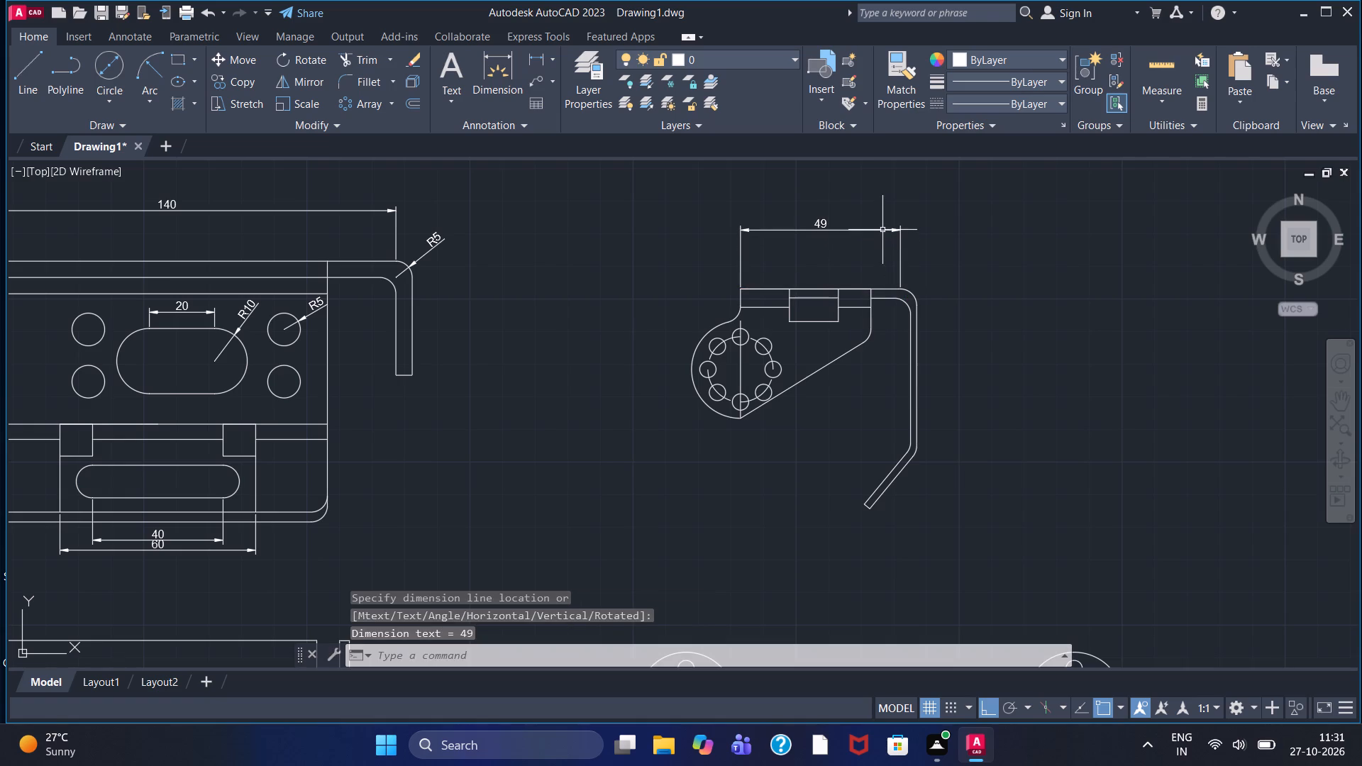
Add a vertical linear dimension to the straight outer edge of the side view's right leg, placed to its right.
click(538, 58)
click(919, 308)
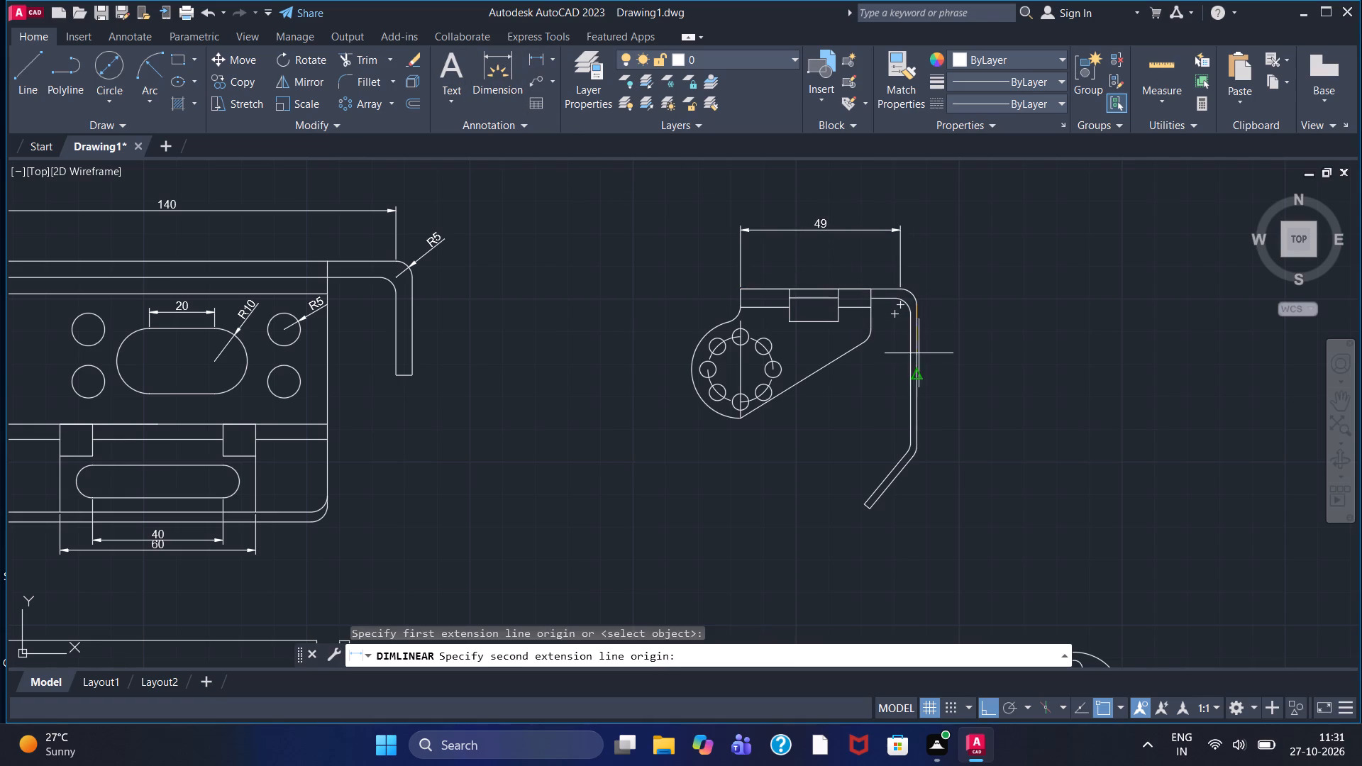
click(920, 441)
click(981, 422)
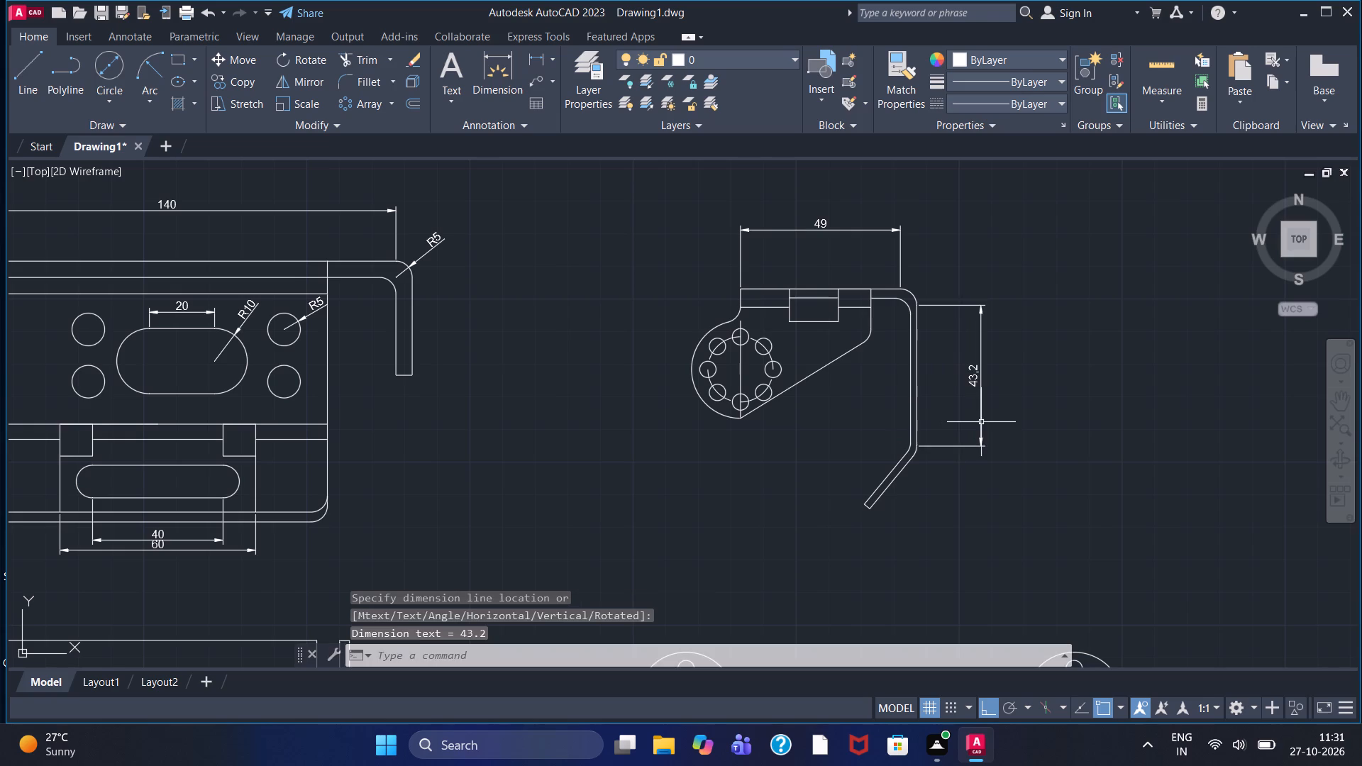
Add an aligned dimension along the outer edge of the angled lower end of the side view's leg.
click(550, 51)
click(572, 122)
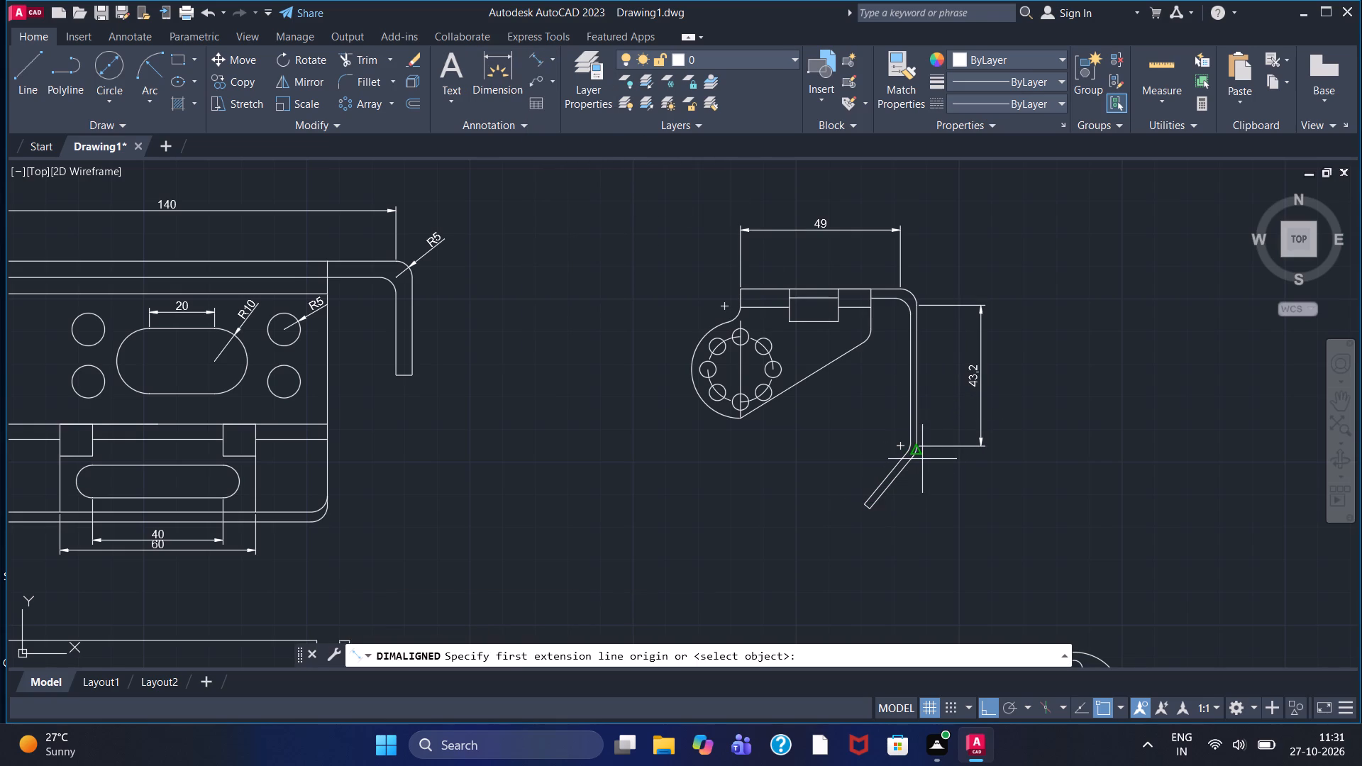
click(916, 457)
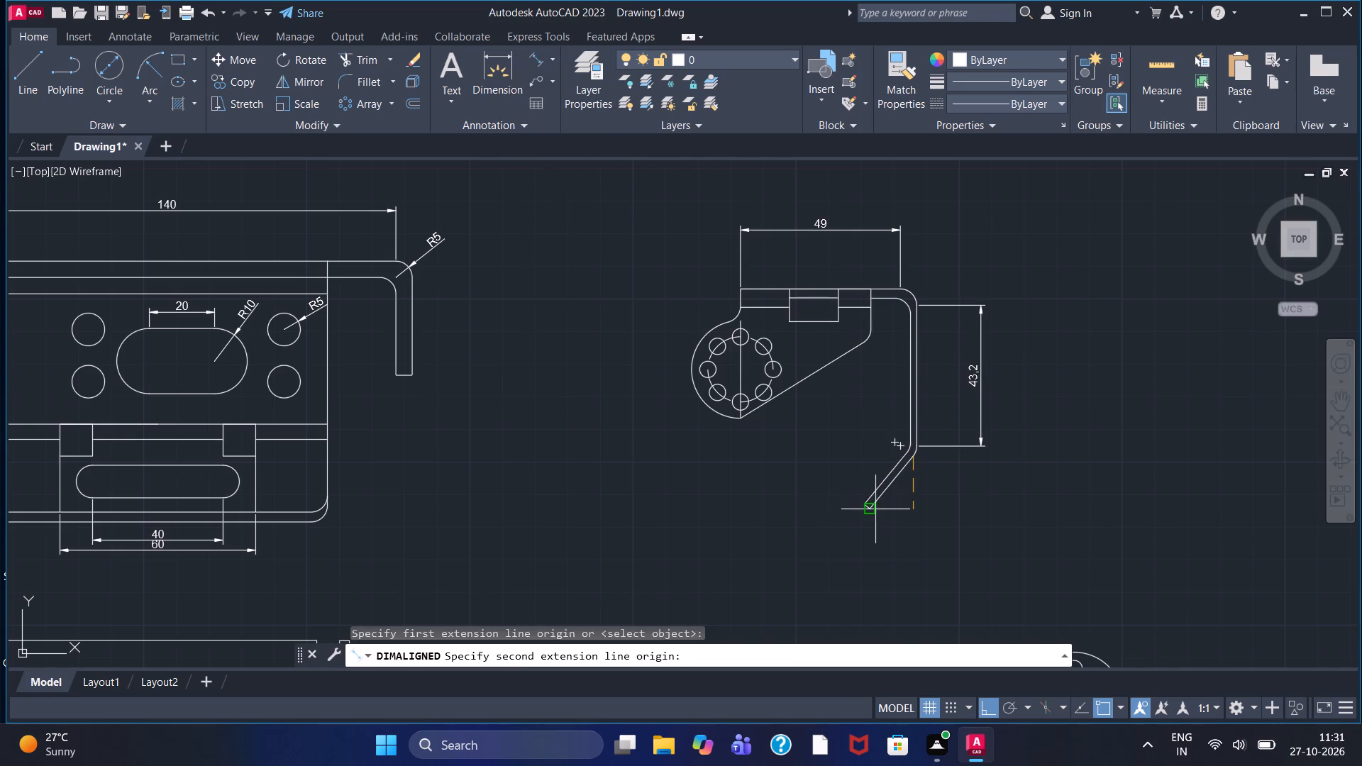
click(875, 509)
click(933, 517)
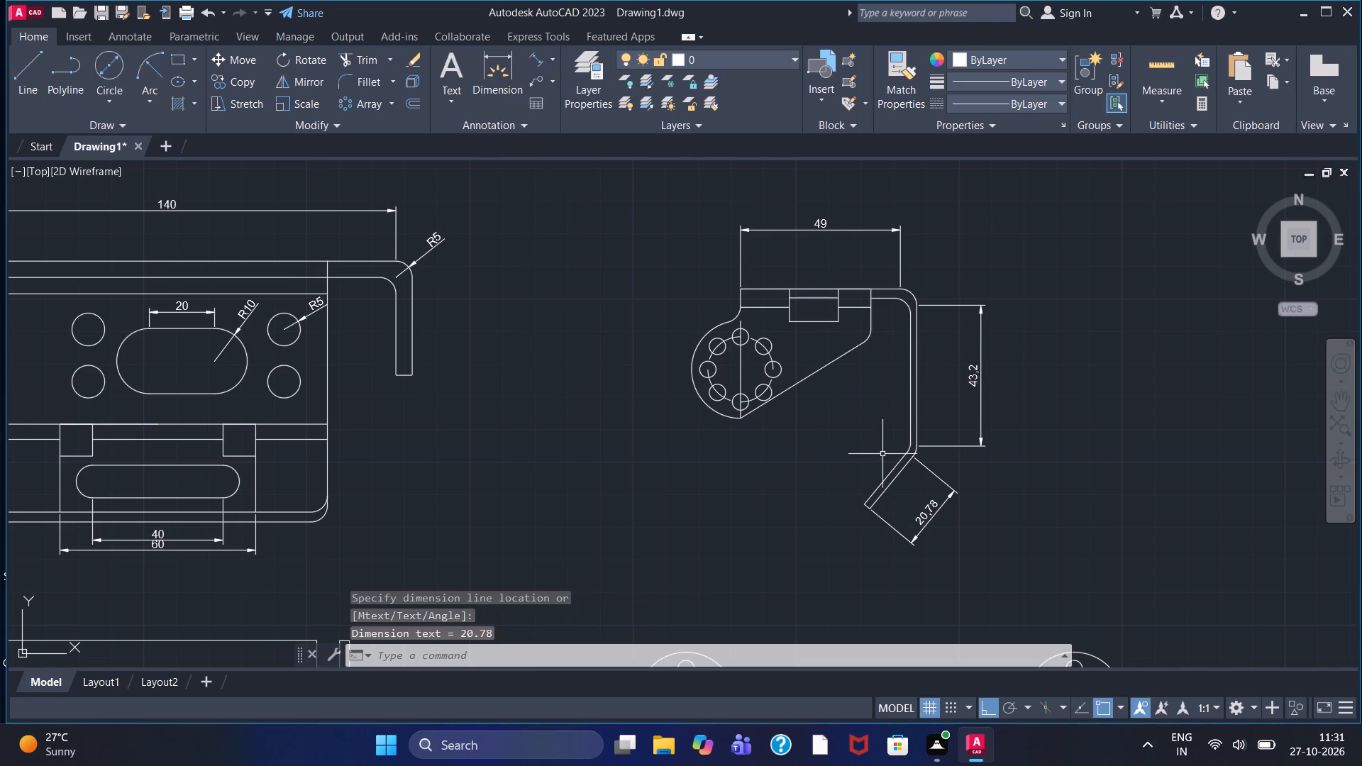
Add radius dimensions to the side view's lower leg bend and its outer top-right corner bend.
click(551, 53)
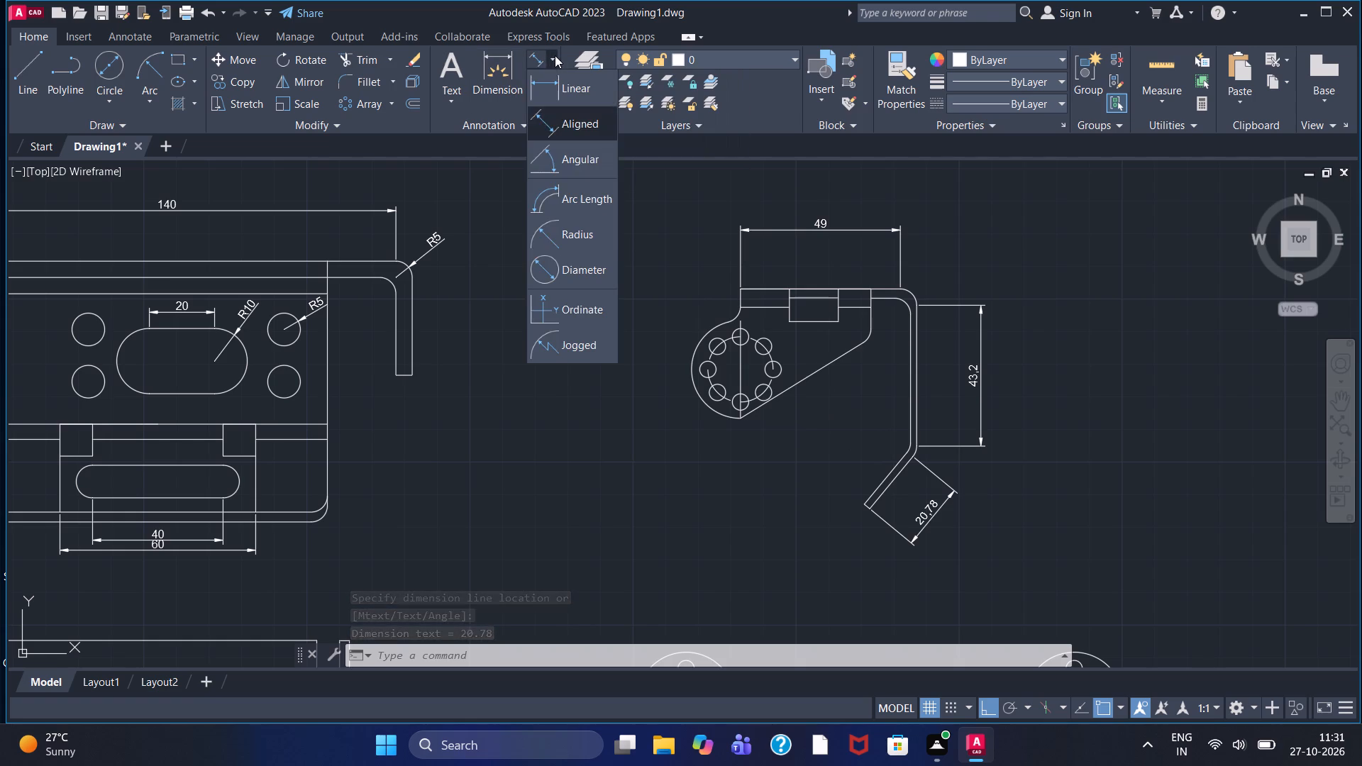
click(582, 238)
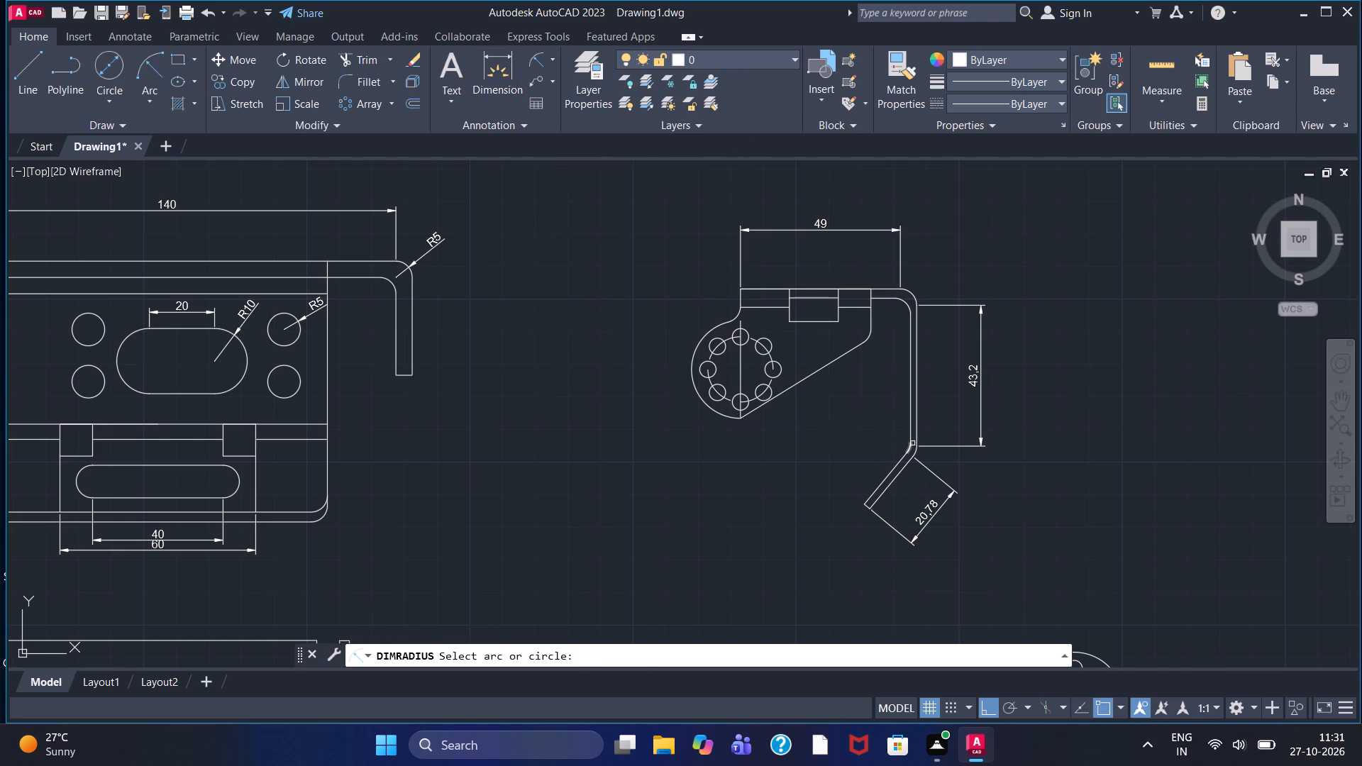
click(908, 447)
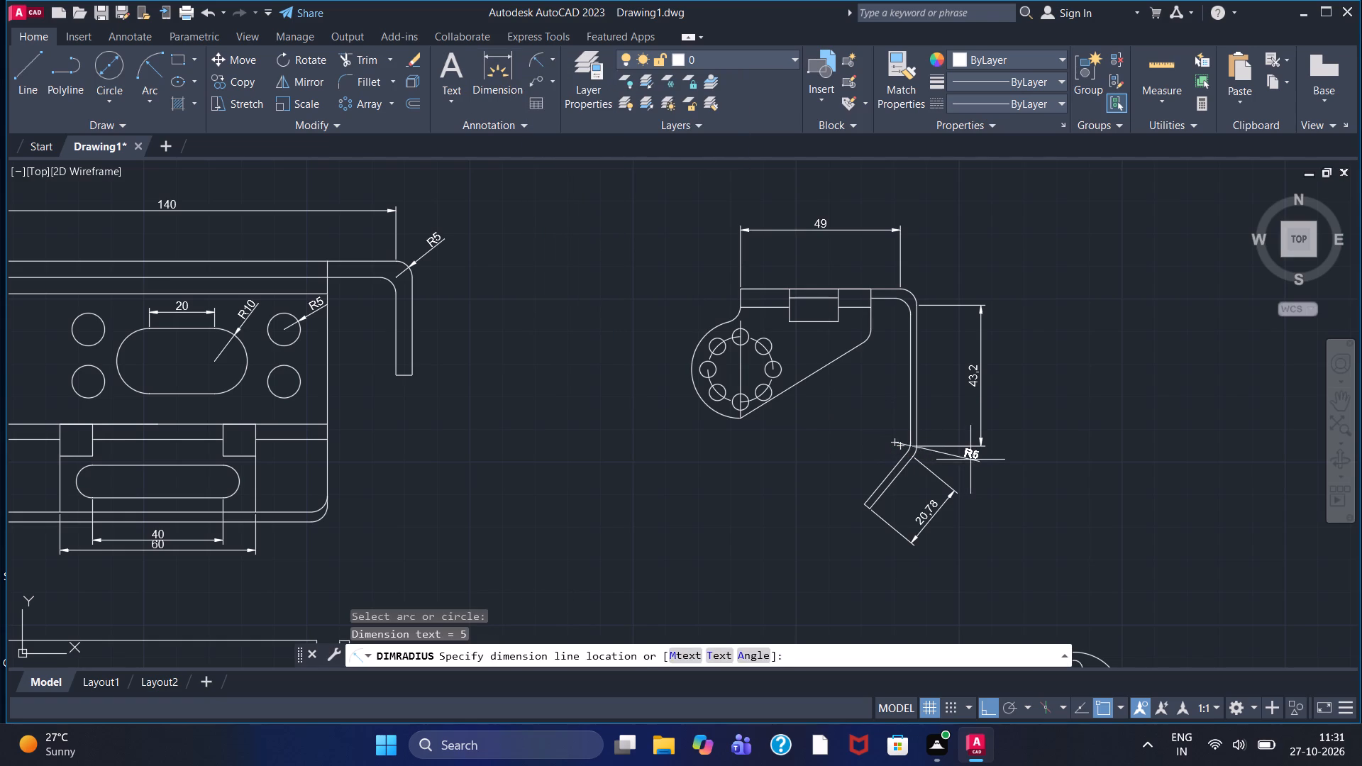
click(973, 467)
right_click(911, 295)
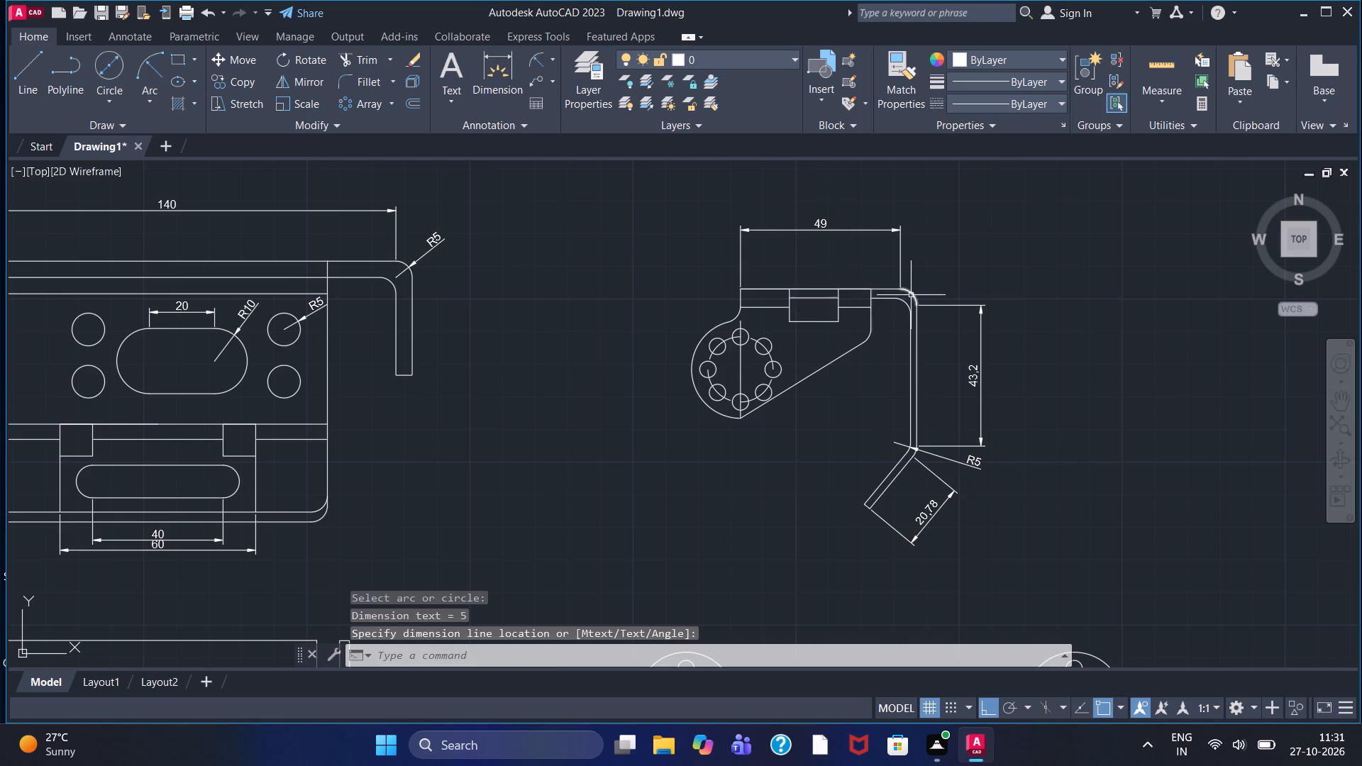
click(947, 309)
click(911, 295)
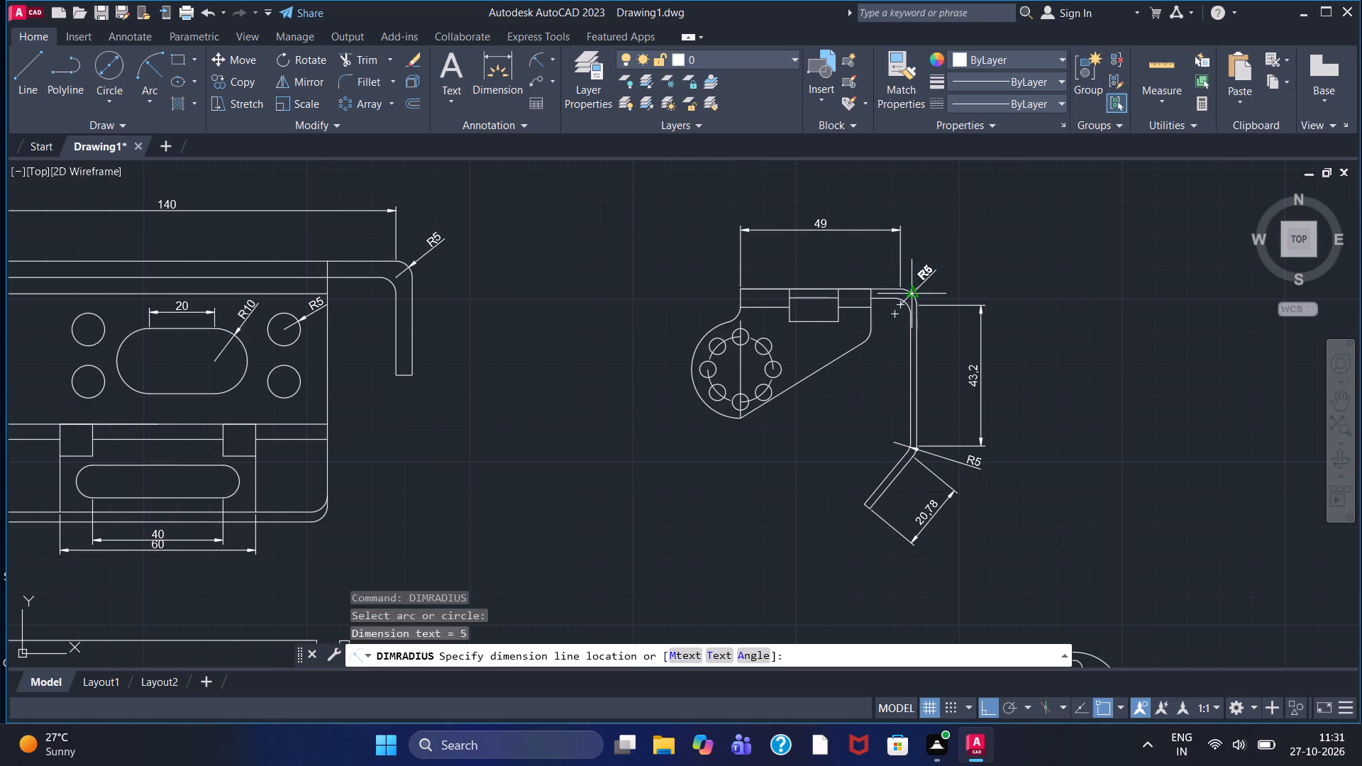
click(945, 276)
Add a radius dimension to the large outer arc around the hole pattern, placed to the upper left of the side view.
scroll(756, 318, up, 1)
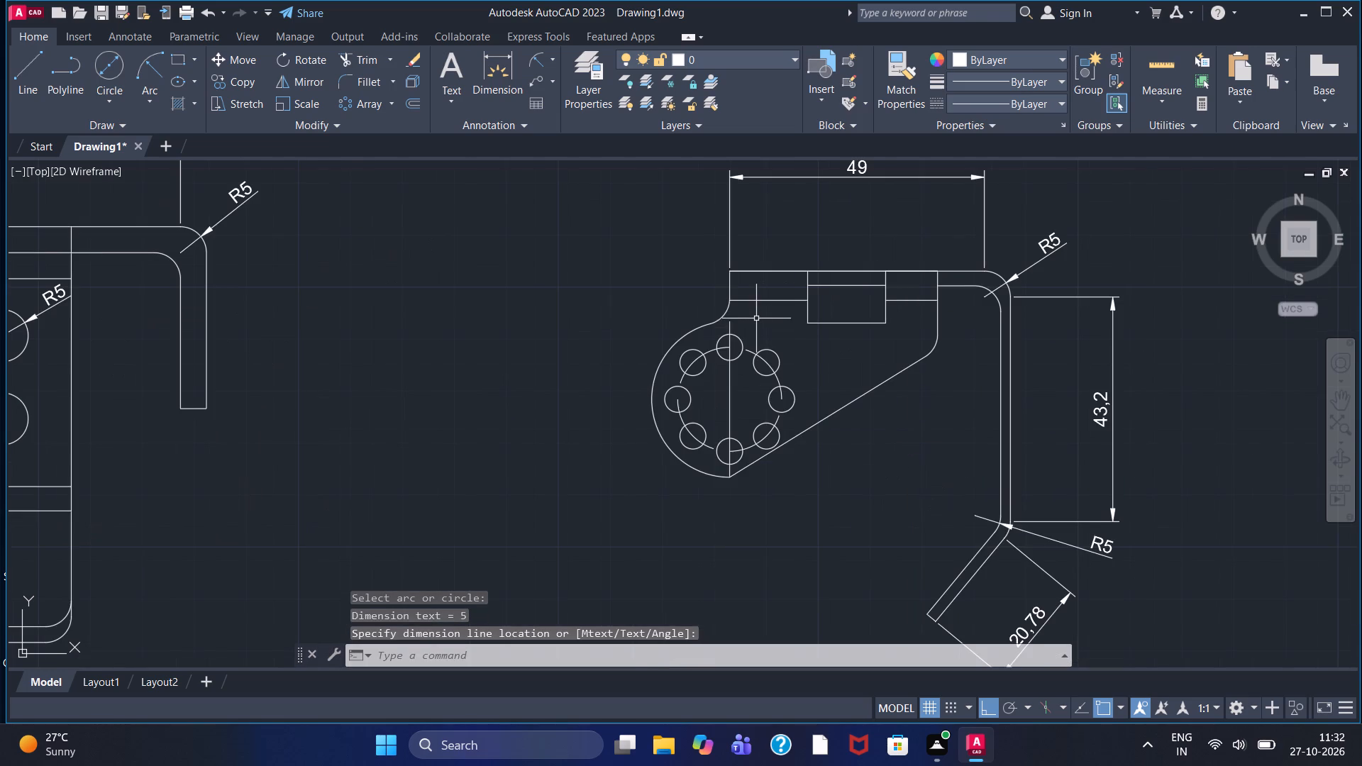
right_click(394, 368)
click(456, 382)
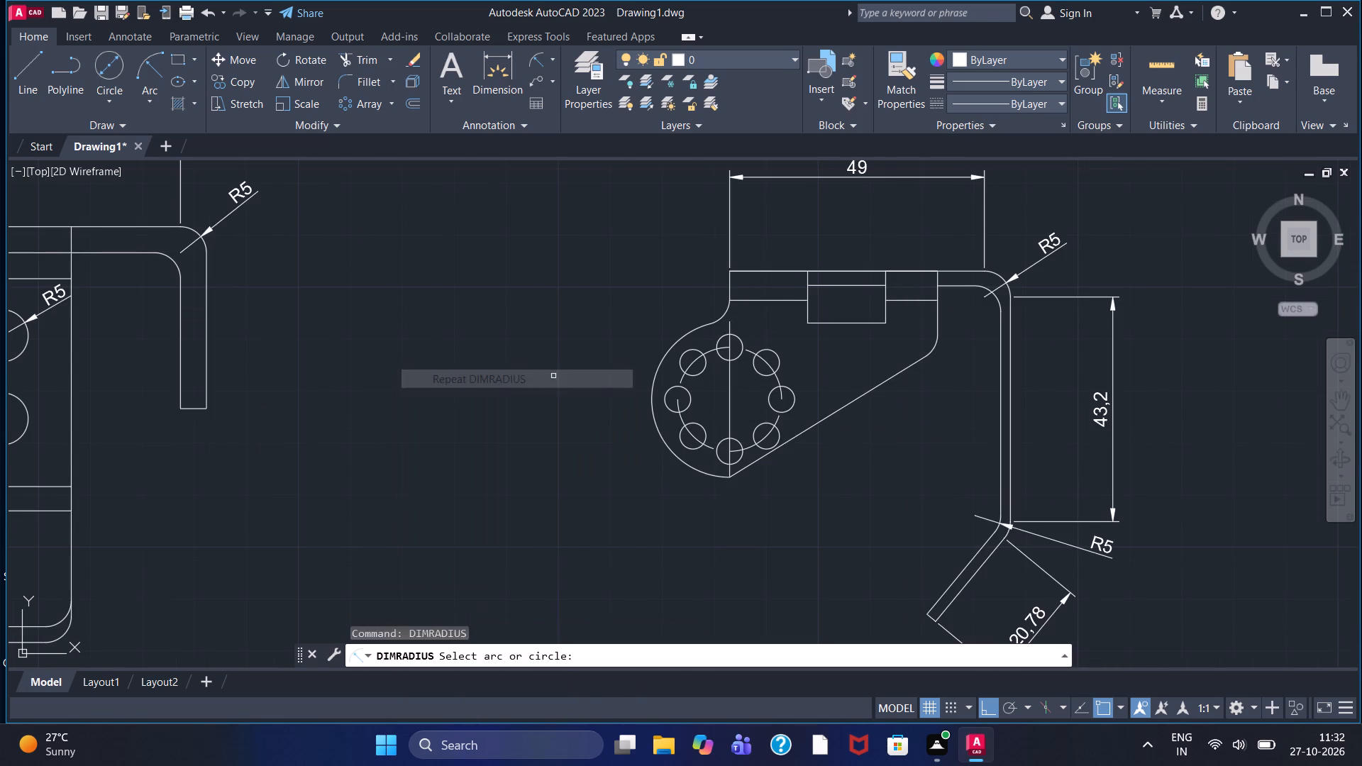
click(651, 396)
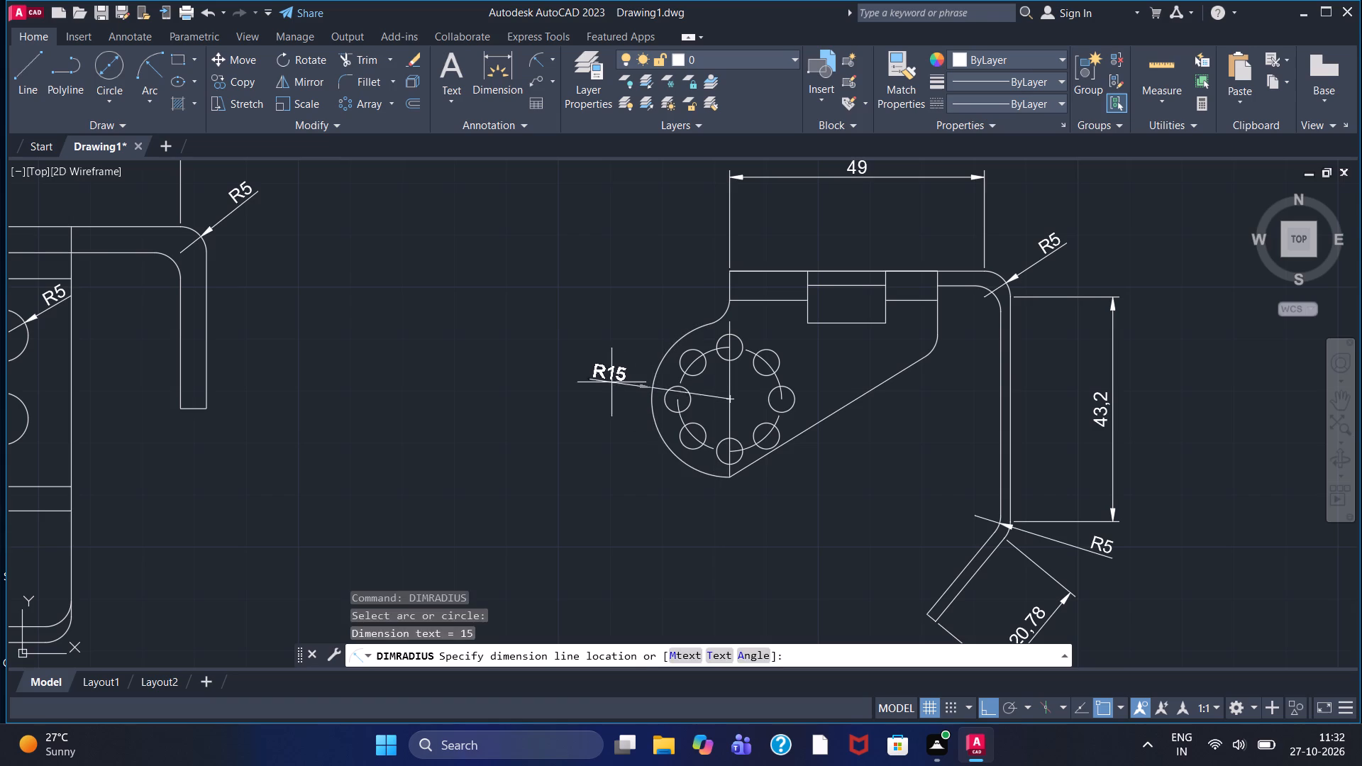
click(550, 331)
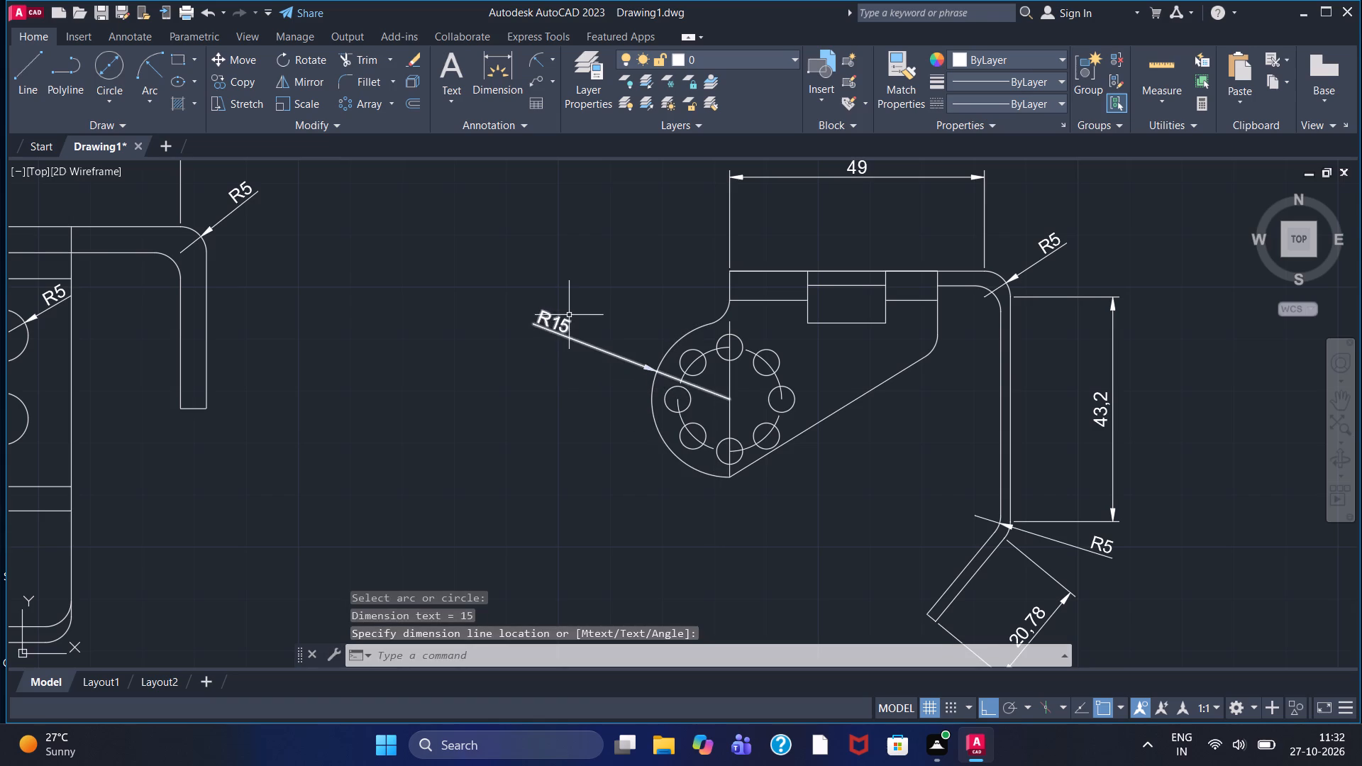
Add diameter dimensions to the side view's hole-pattern circle and to its topmost small hole.
click(555, 52)
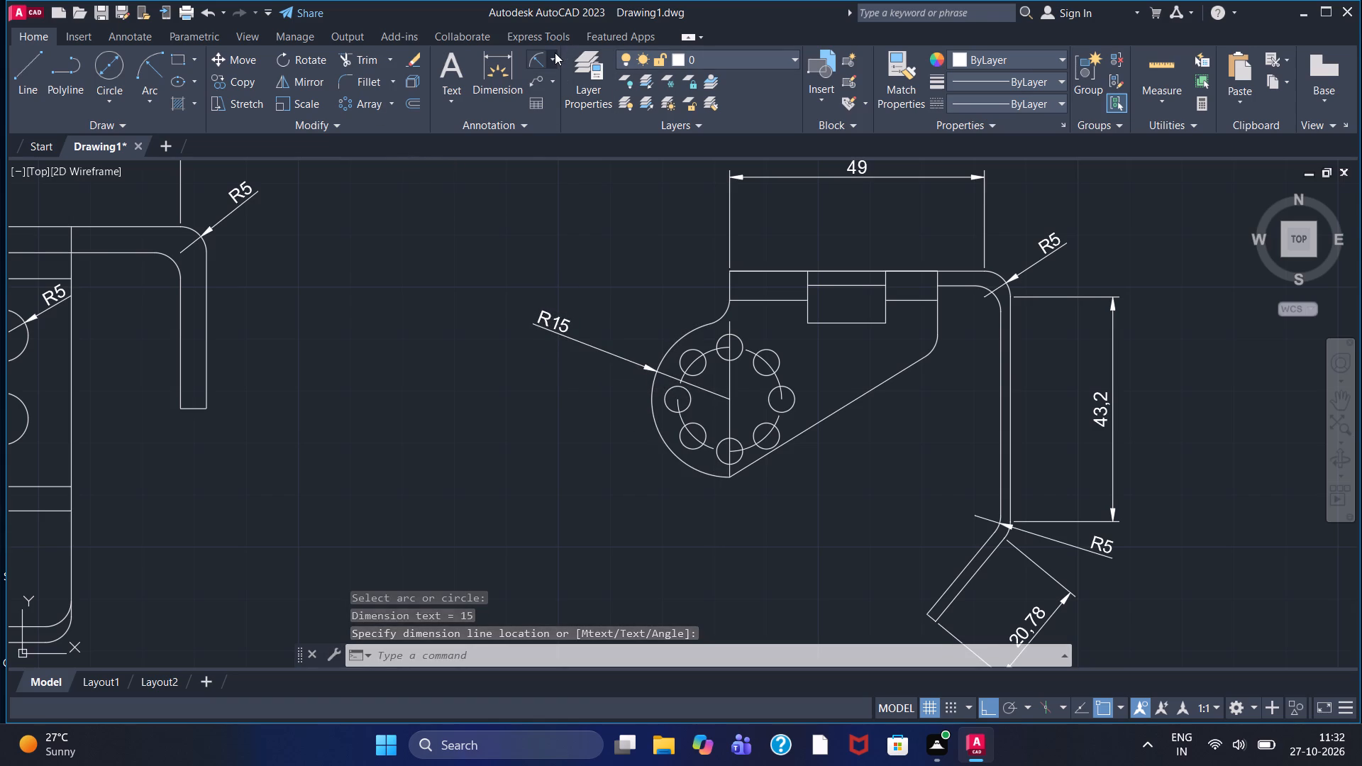
click(583, 257)
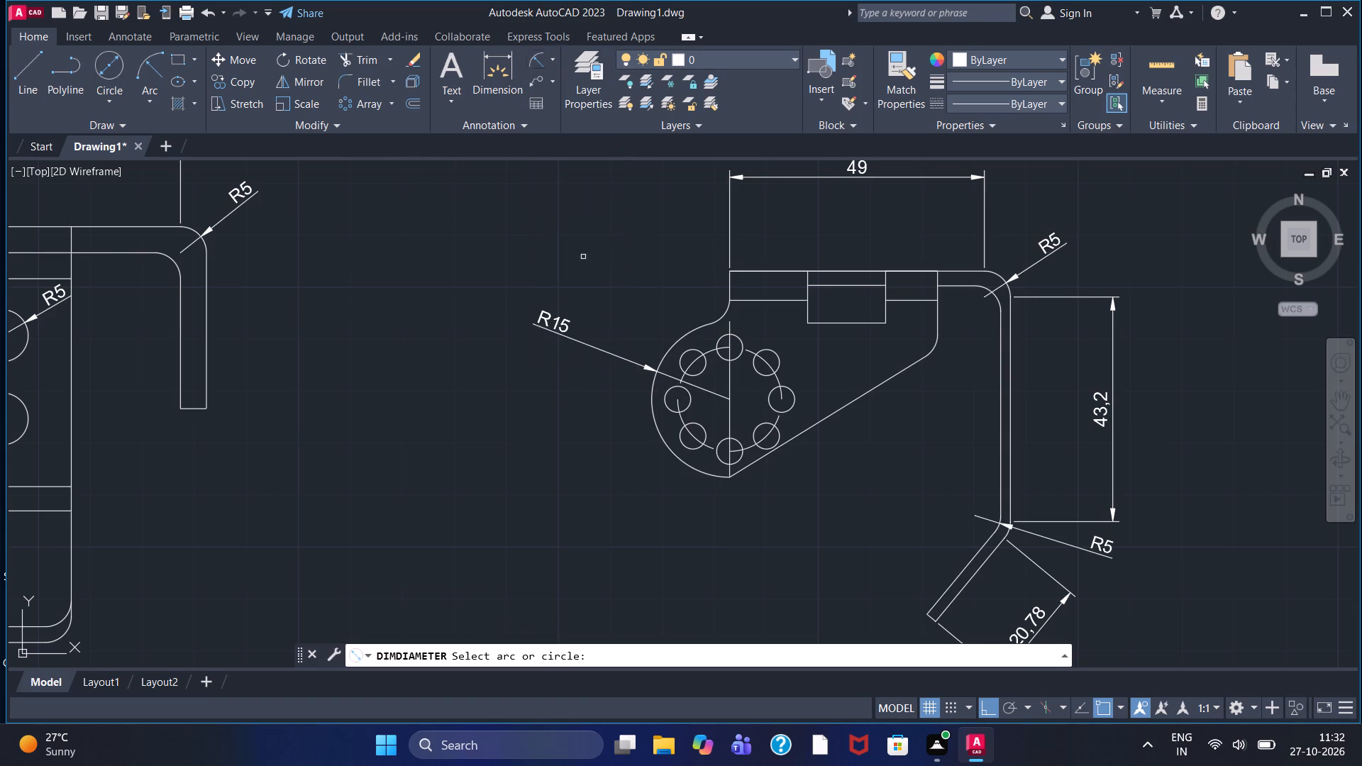
click(712, 352)
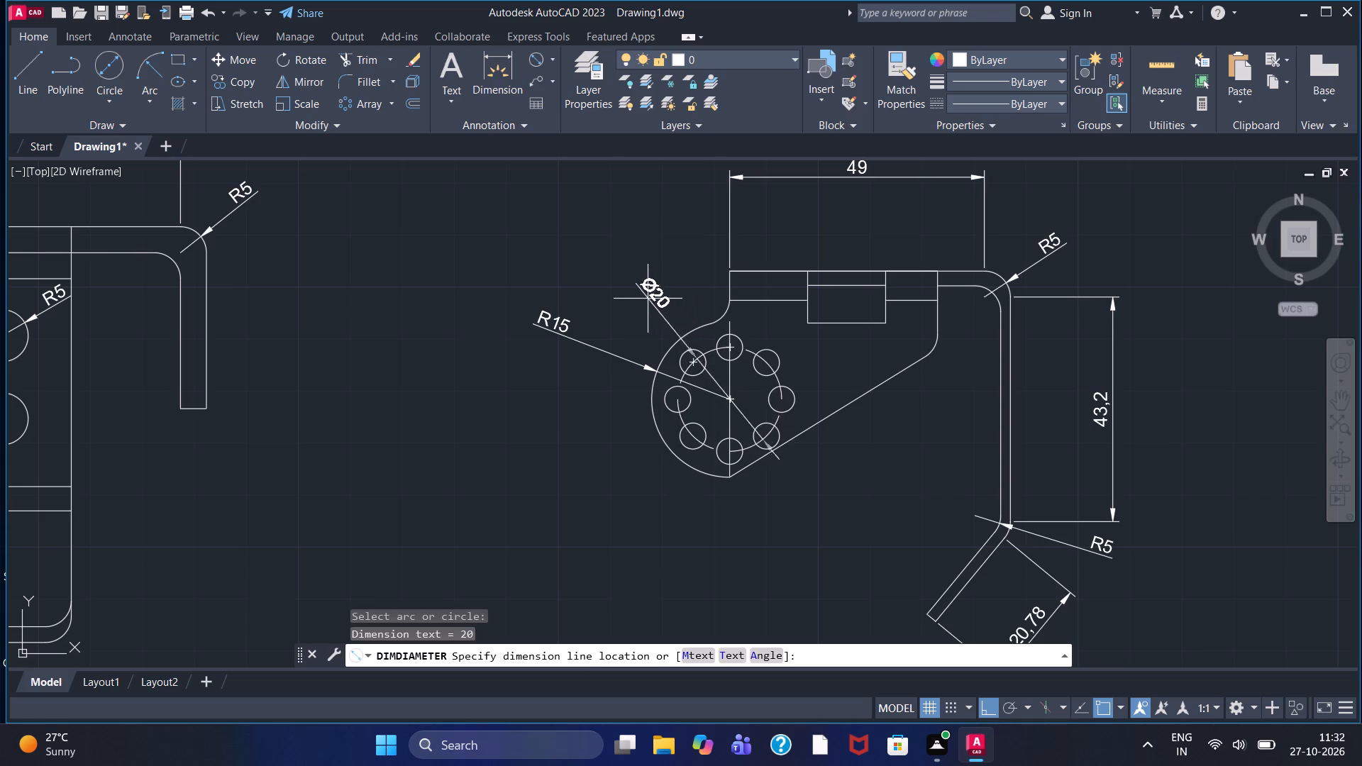
click(574, 280)
right_click(590, 247)
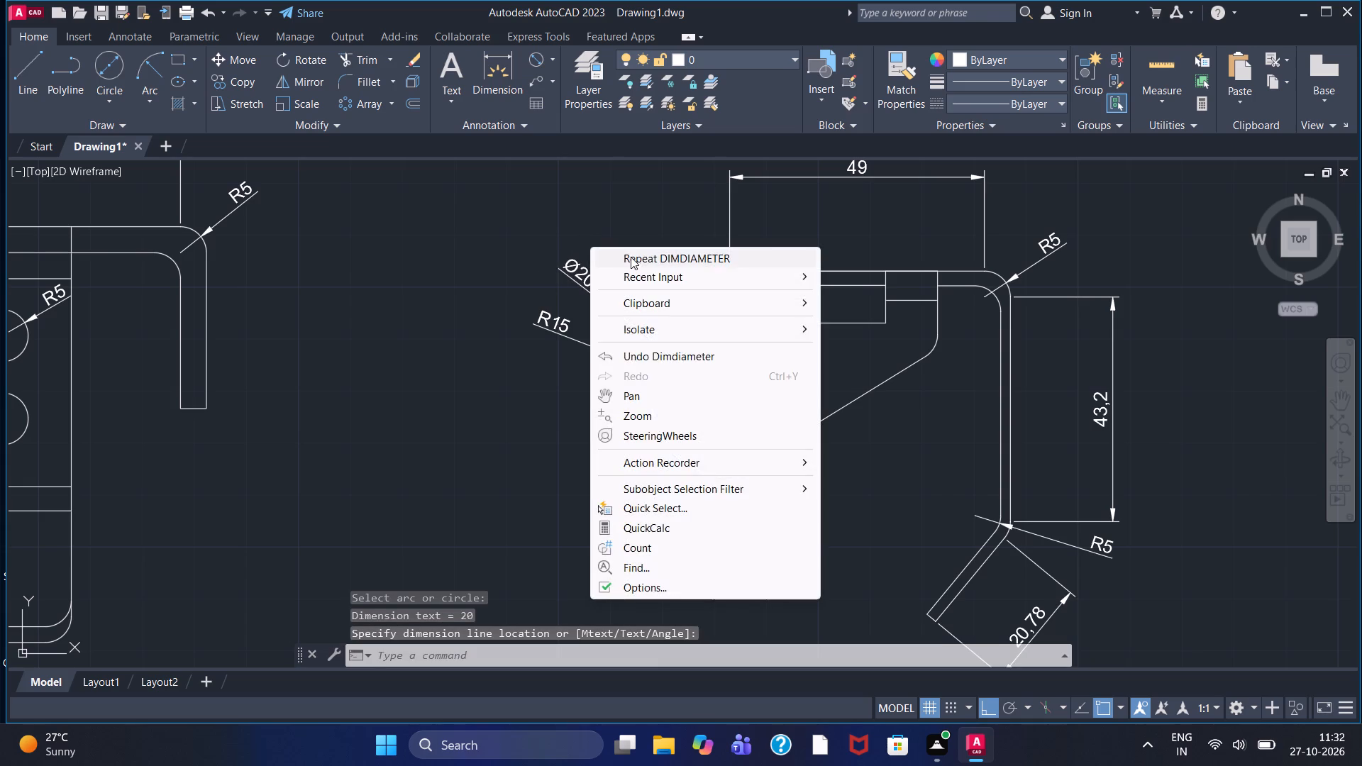
click(633, 259)
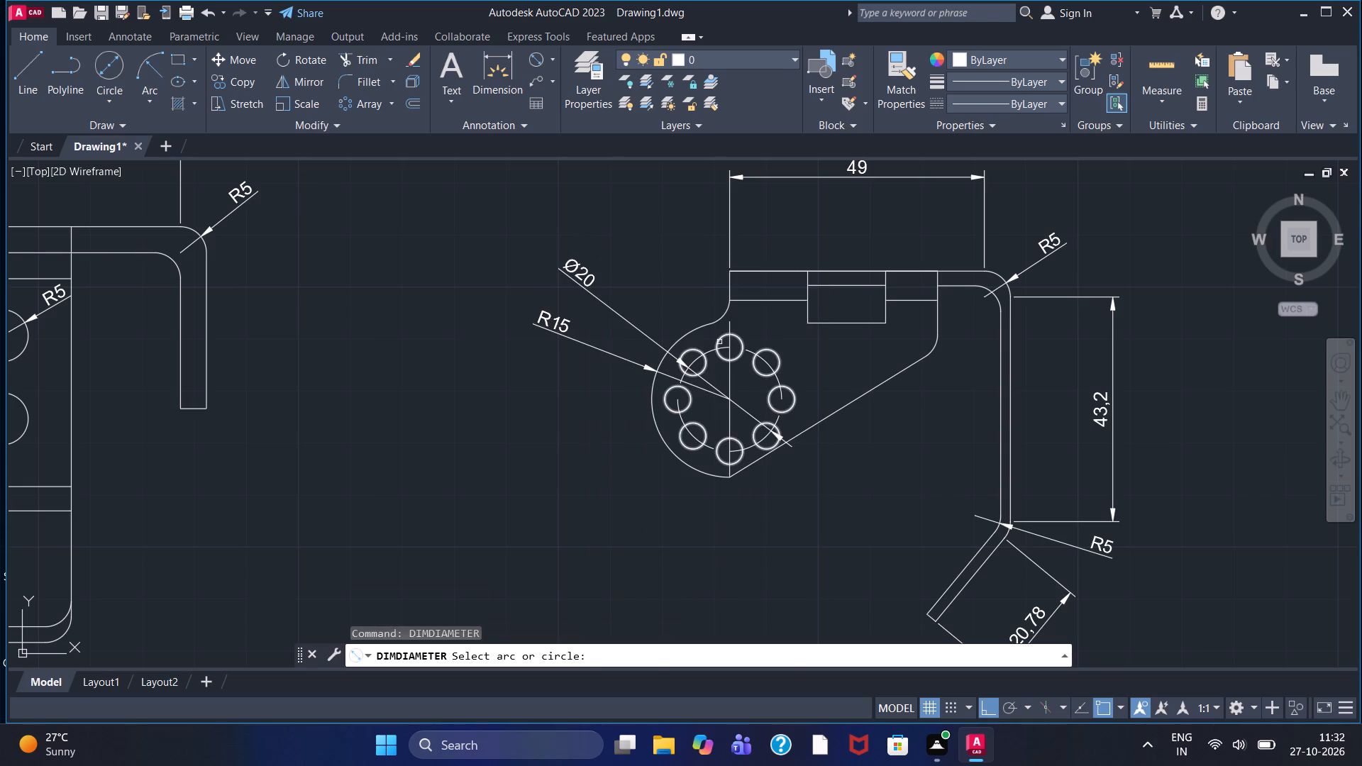
click(719, 340)
click(669, 281)
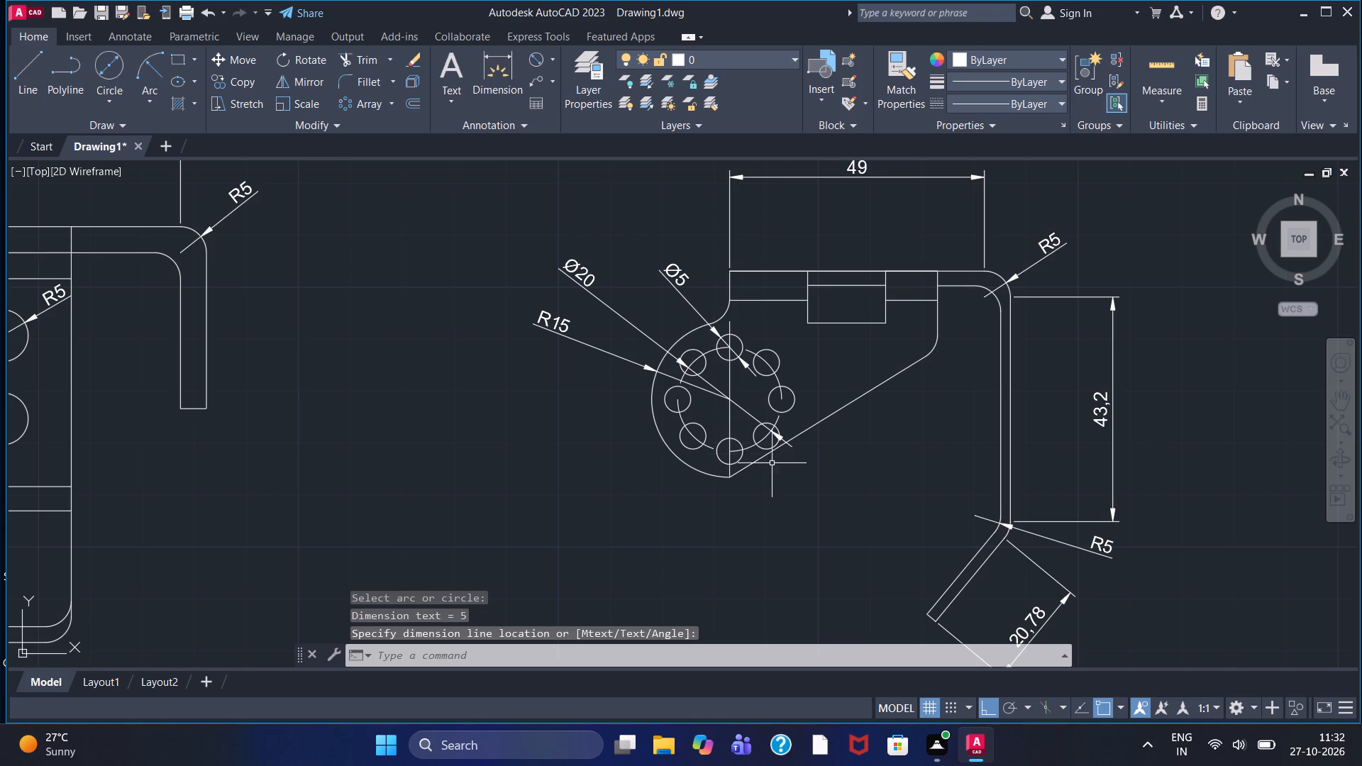
Fillet the side view's large outer arc and sloped edge at their bottom corner with a radius of 5.
click(357, 79)
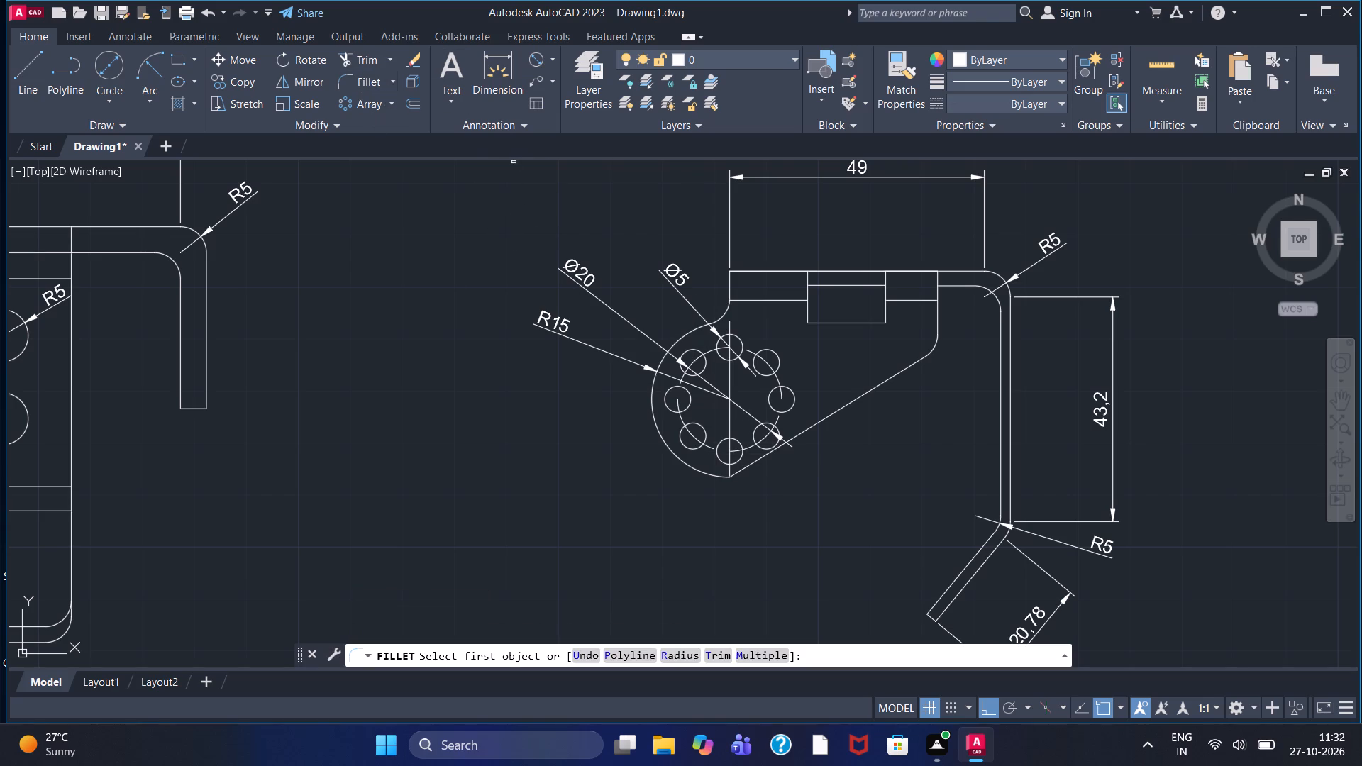
click(687, 659)
key(5)
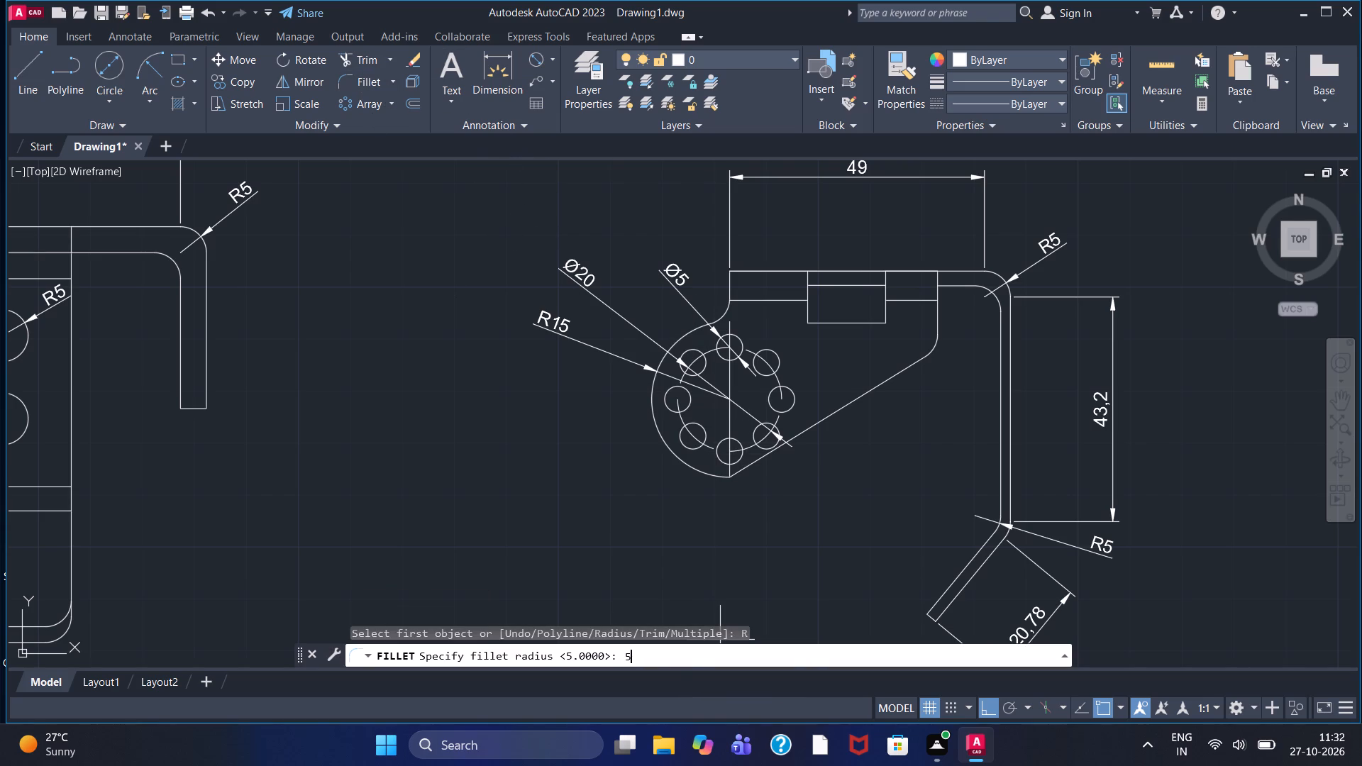
key(Return)
click(712, 474)
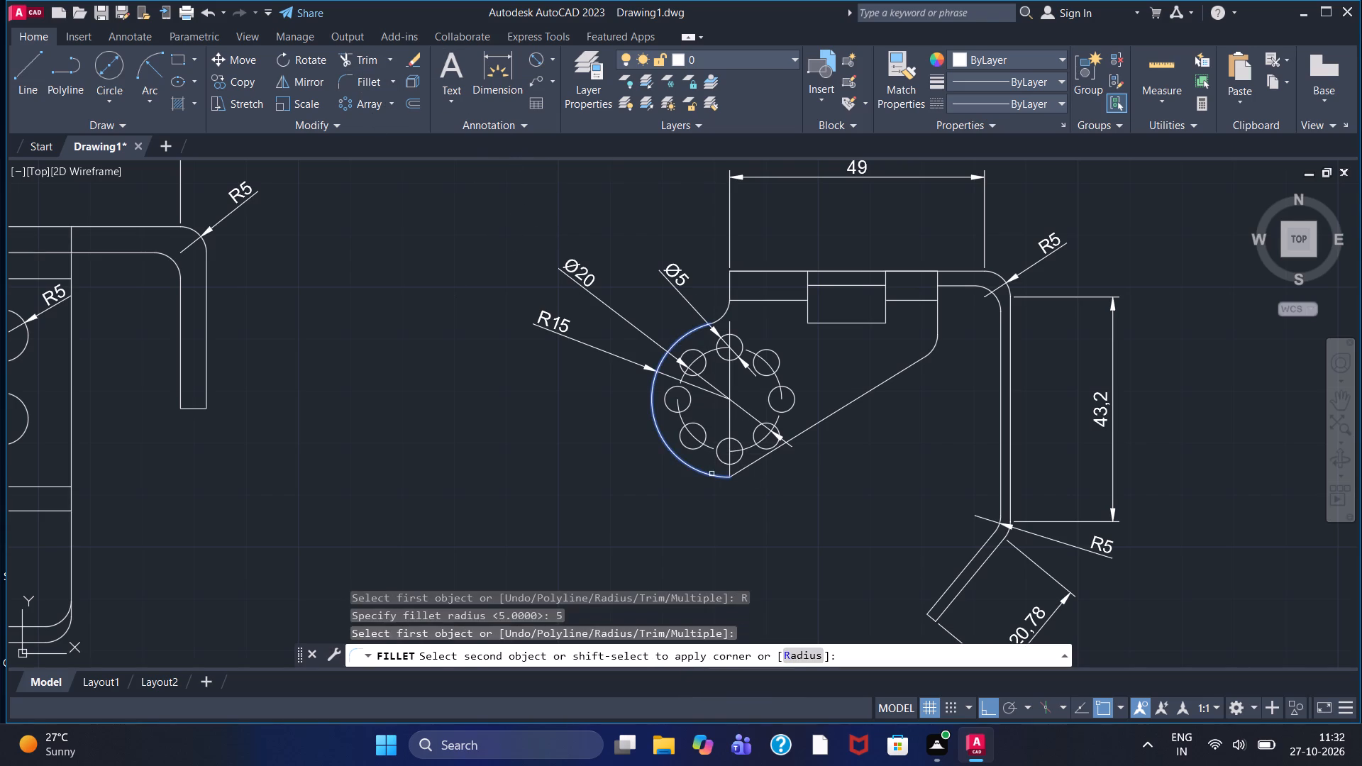
click(743, 470)
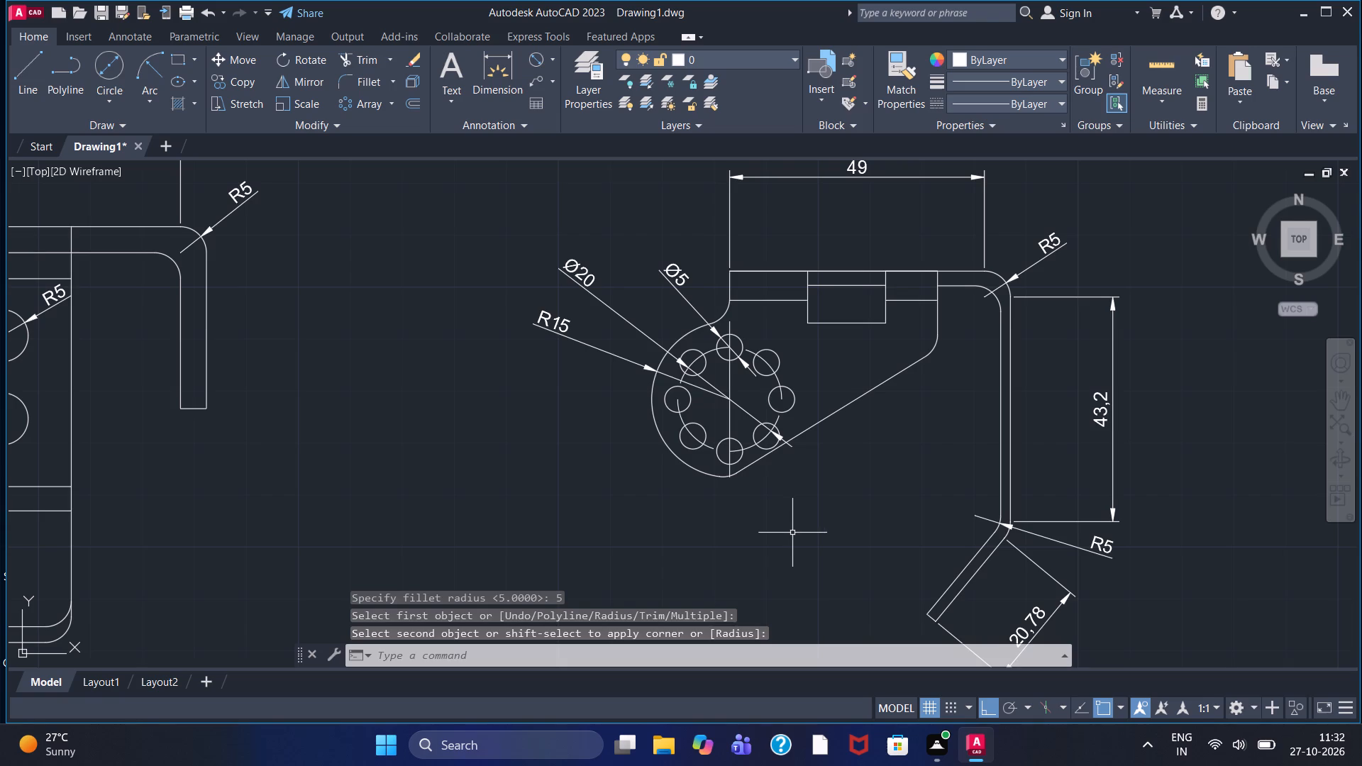
key(Escape)
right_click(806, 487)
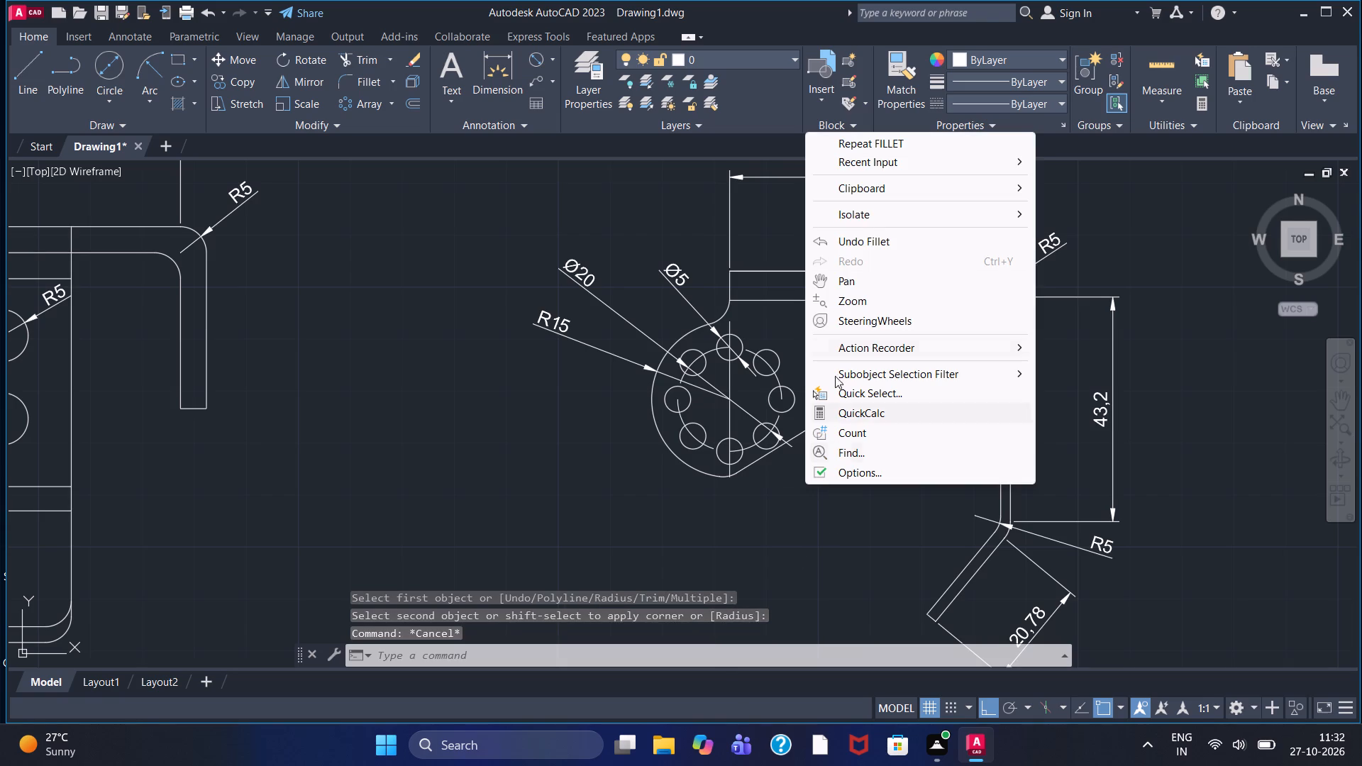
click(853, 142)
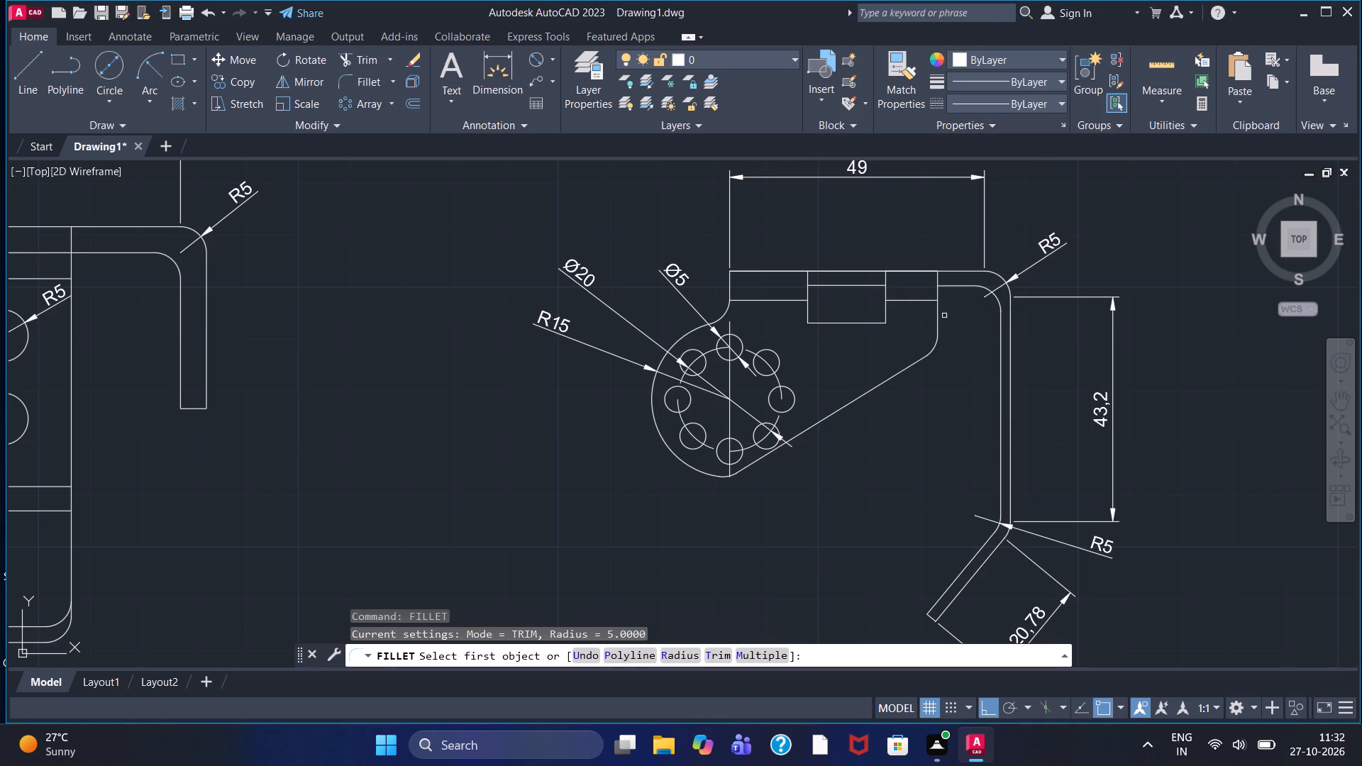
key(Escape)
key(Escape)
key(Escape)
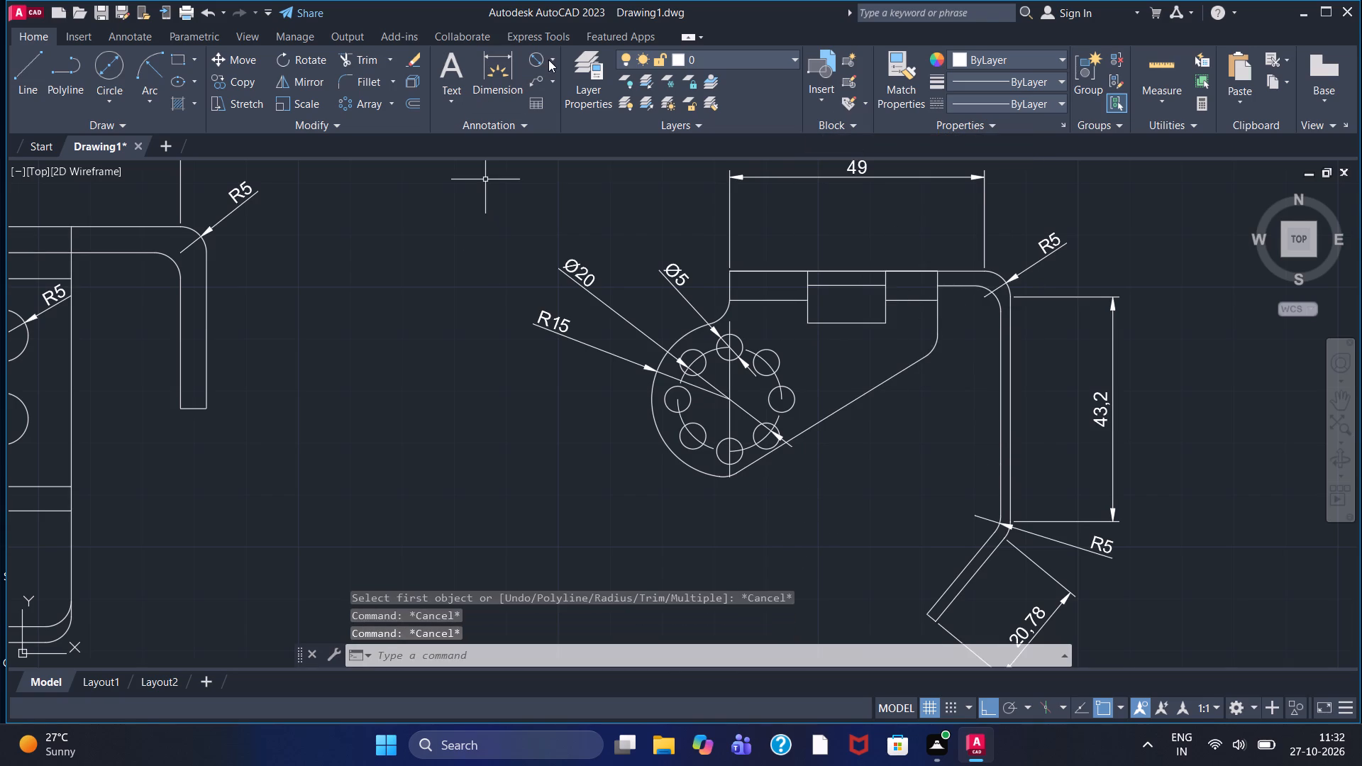
Add a radius dimension to the rounded corner at the upper end of the side view's sloped edge.
click(548, 60)
click(590, 235)
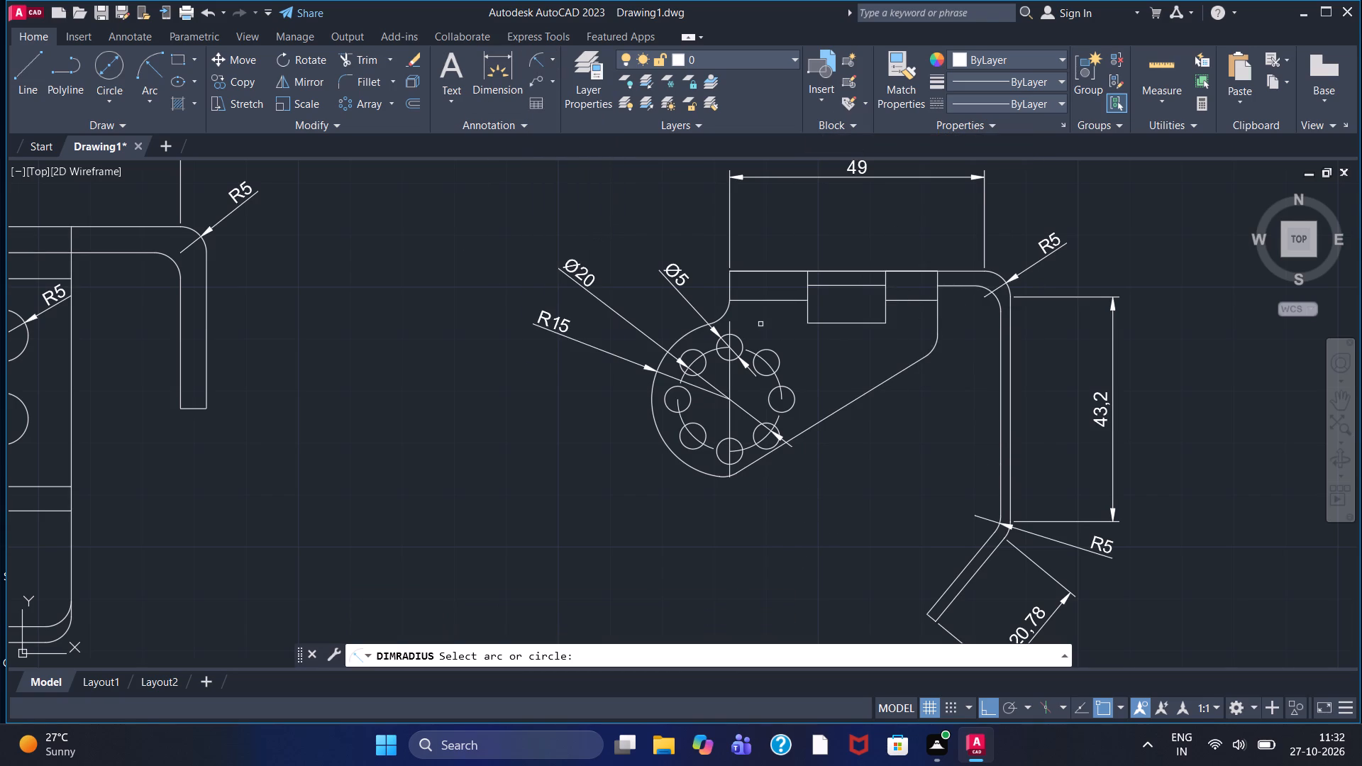
click(937, 346)
click(954, 369)
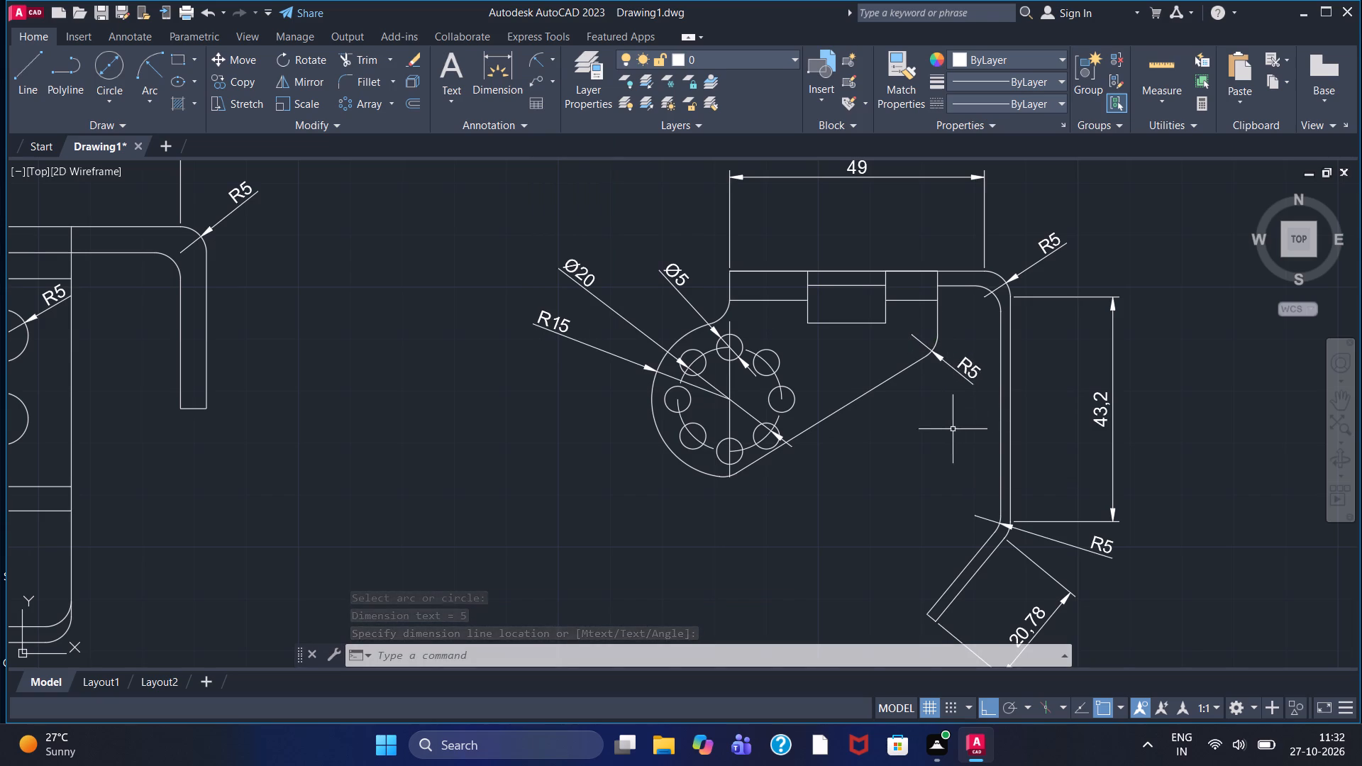
Add a horizontal linear dimension below the bottom edge of the small rectangle in the side view.
scroll(826, 356, up, 1)
middle_drag(818, 358, 796, 373)
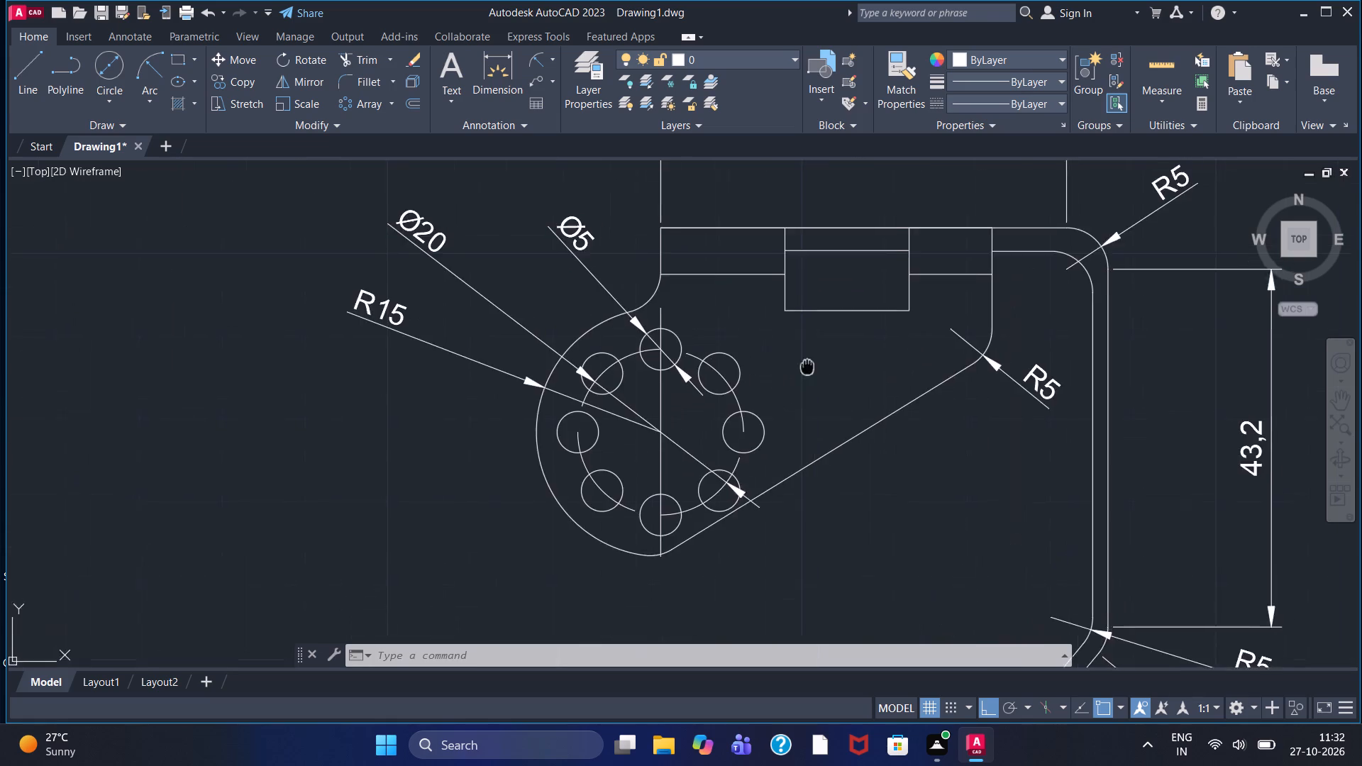
middle_drag(796, 373, 707, 406)
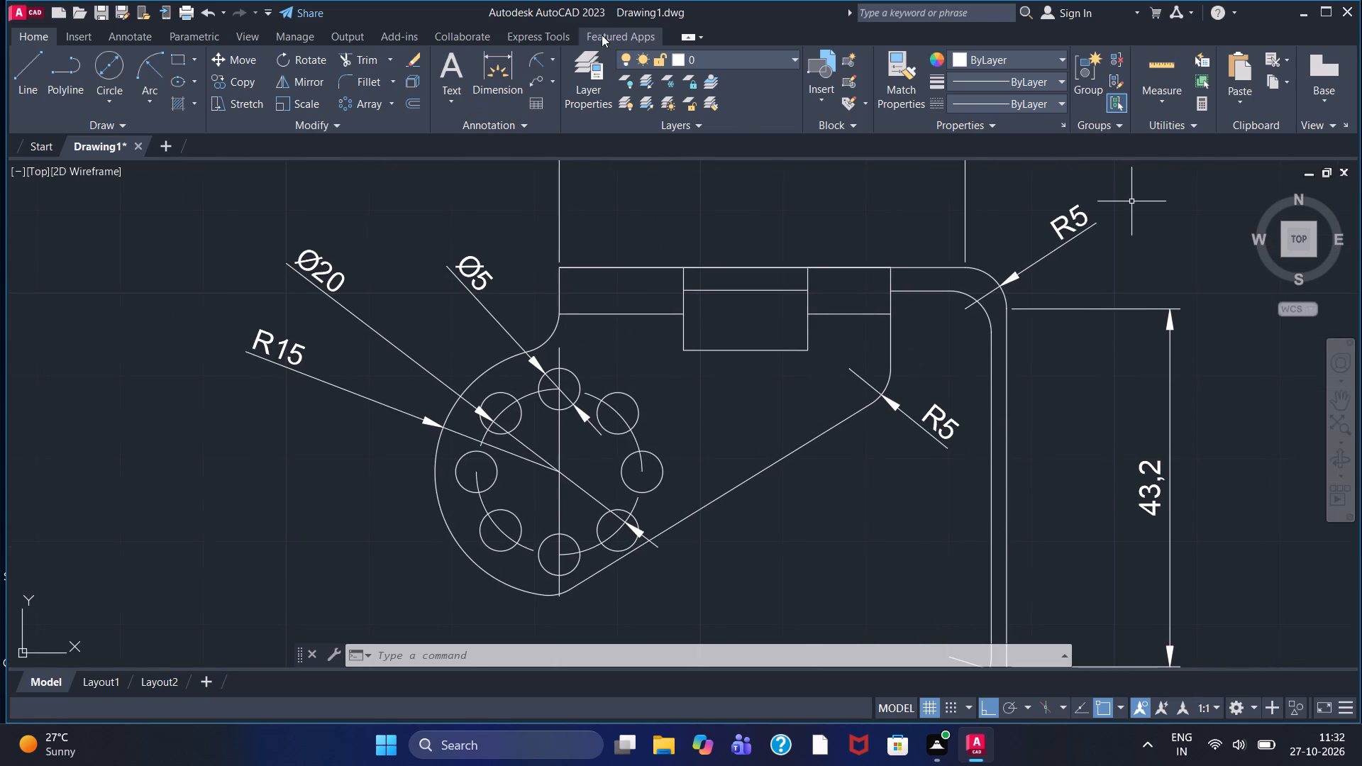
click(550, 57)
click(554, 92)
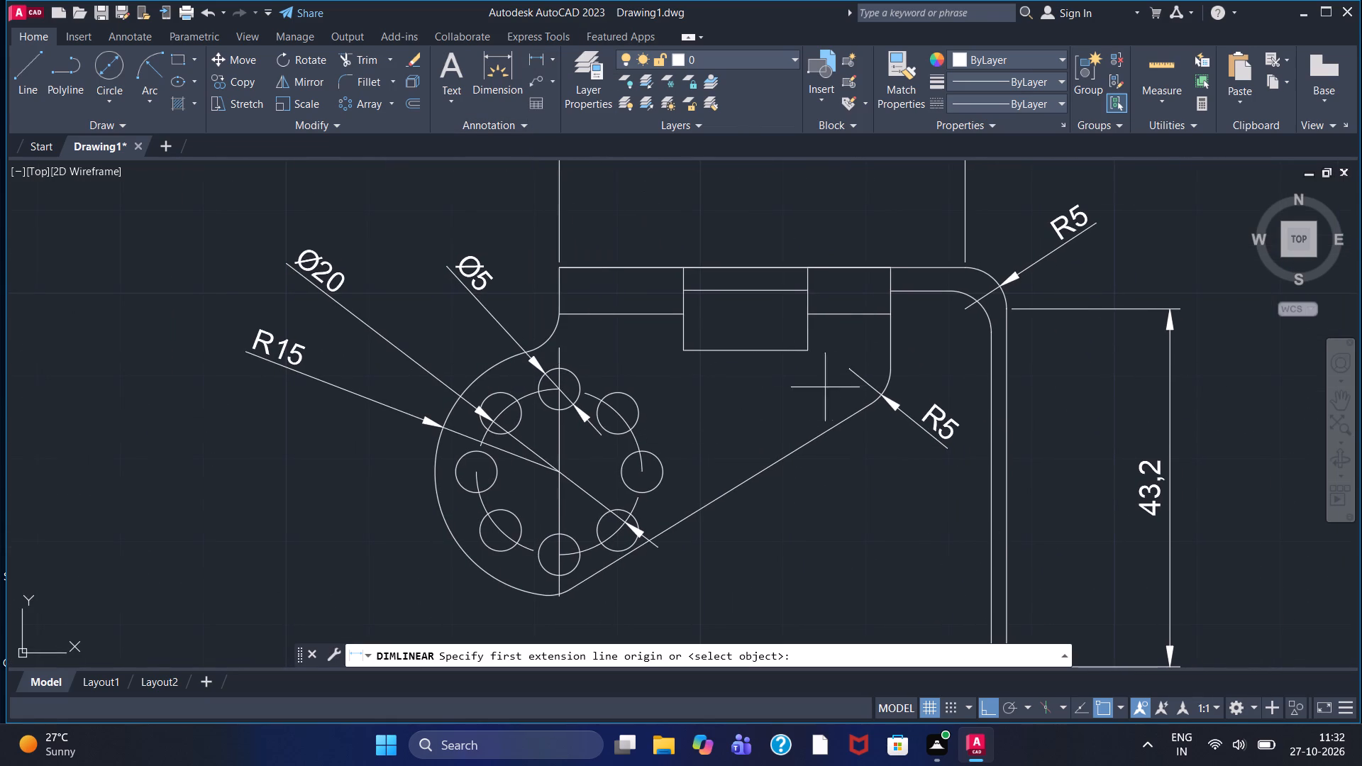
click(681, 352)
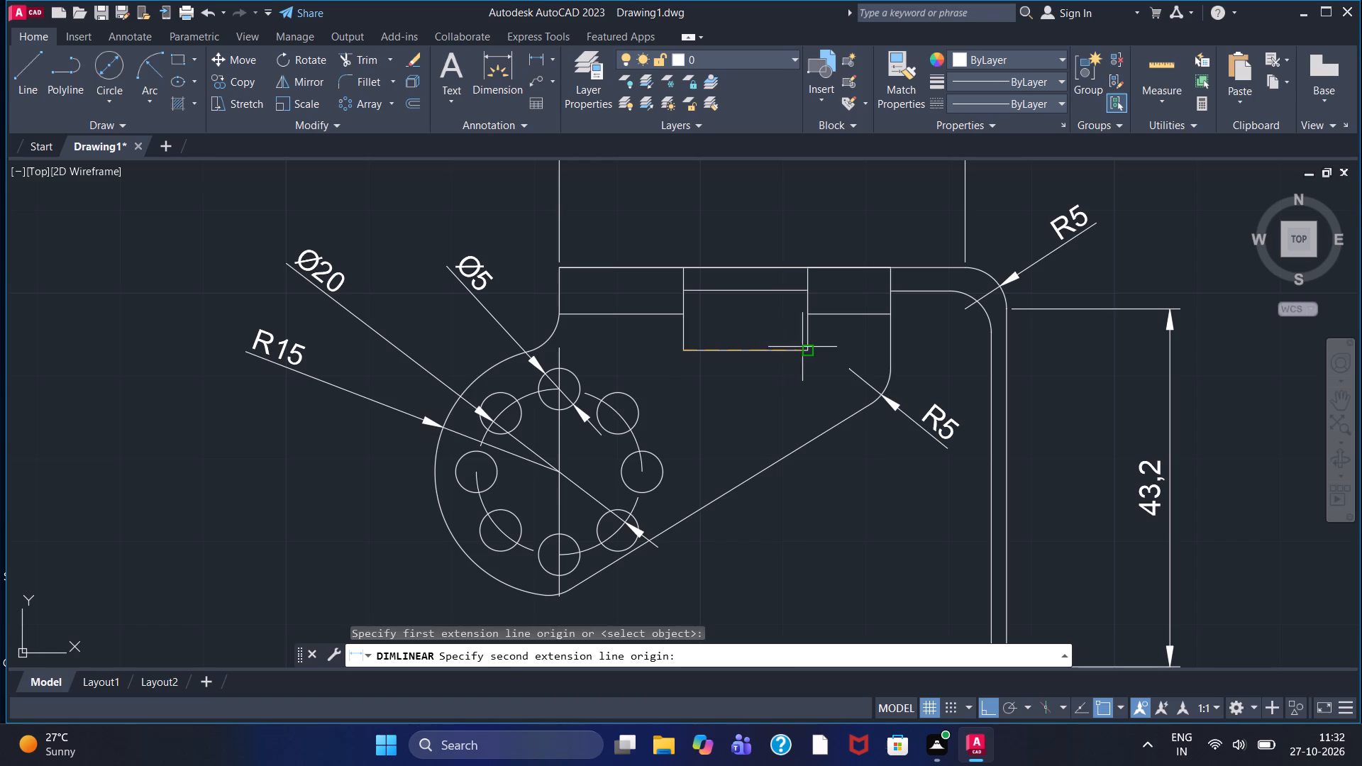
click(804, 354)
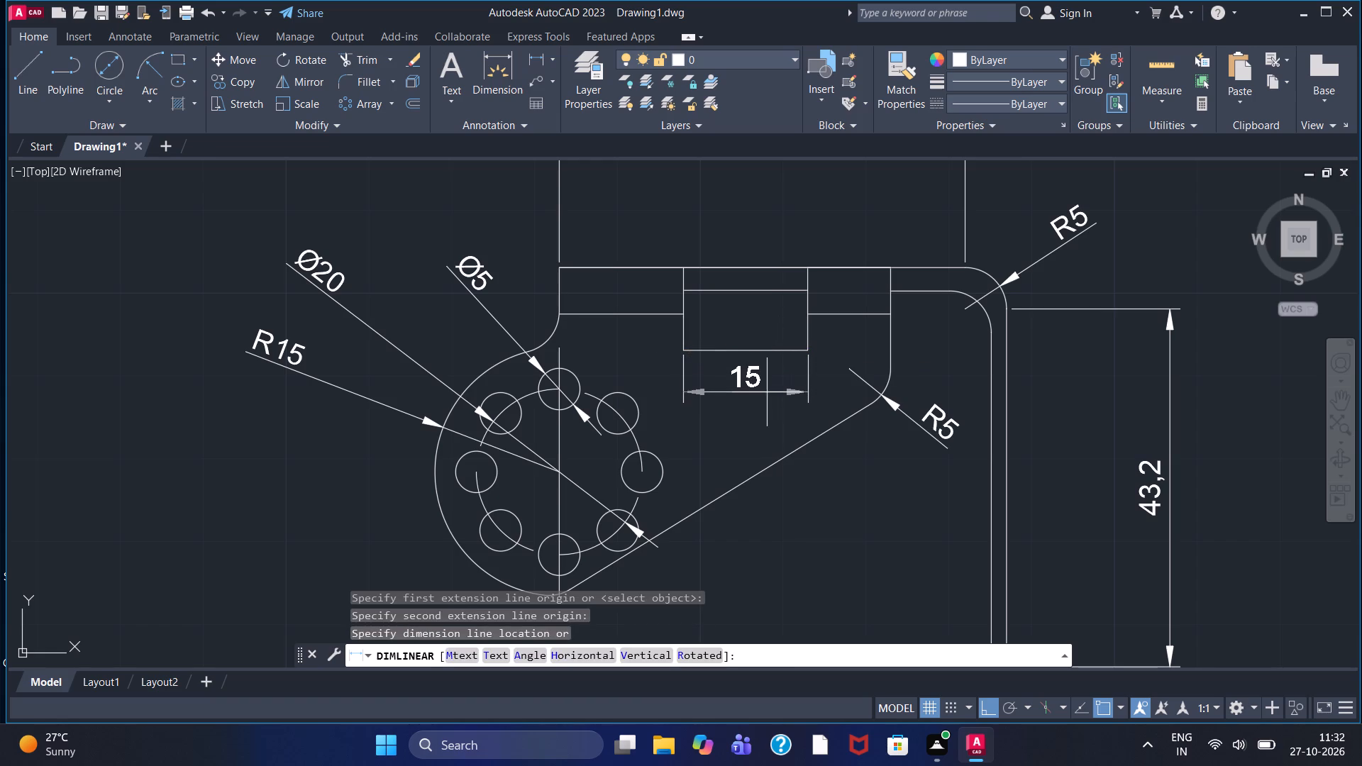
click(766, 394)
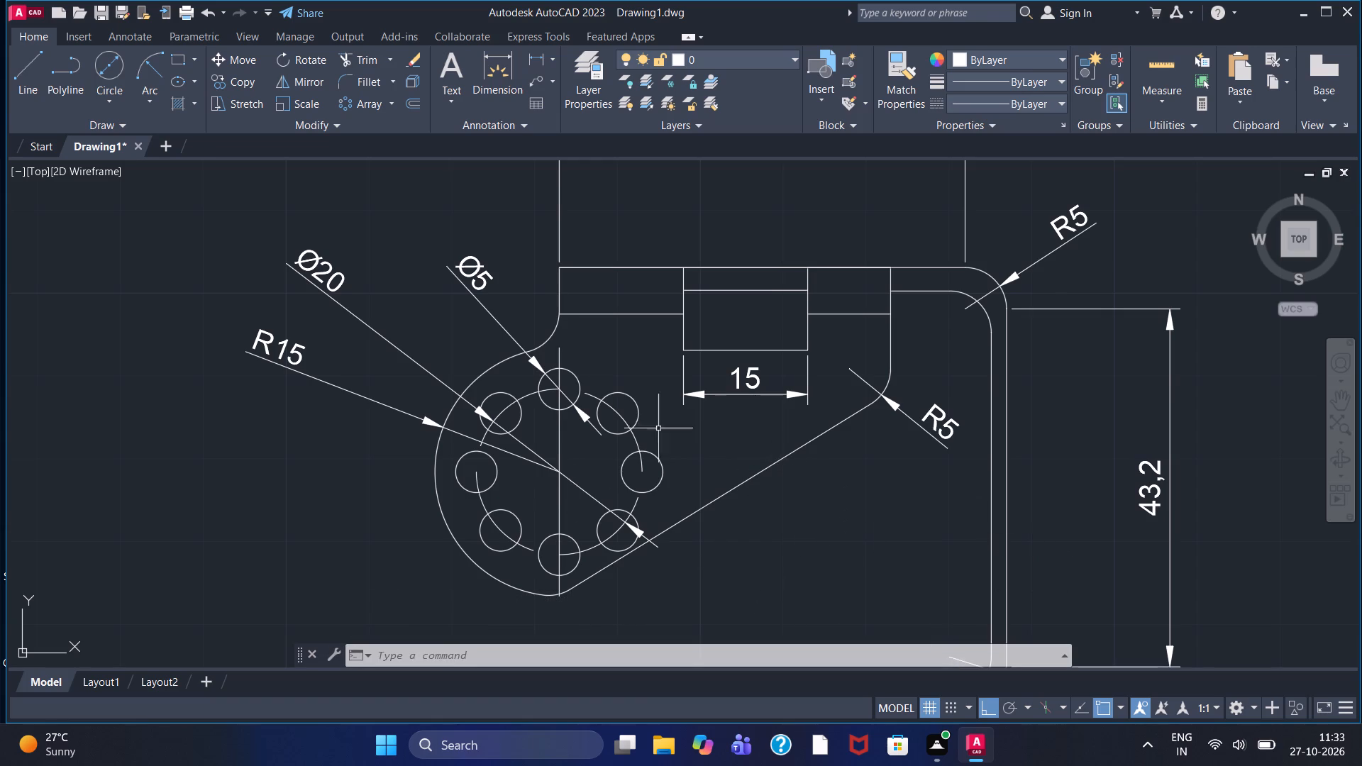
Add a horizontal linear dimension across the full bottom edge of the lower-left view, placed below it.
scroll(655, 356, down, 1)
scroll(668, 426, down, 1)
middle_drag(707, 510, 680, 299)
middle_drag(613, 434, 963, 330)
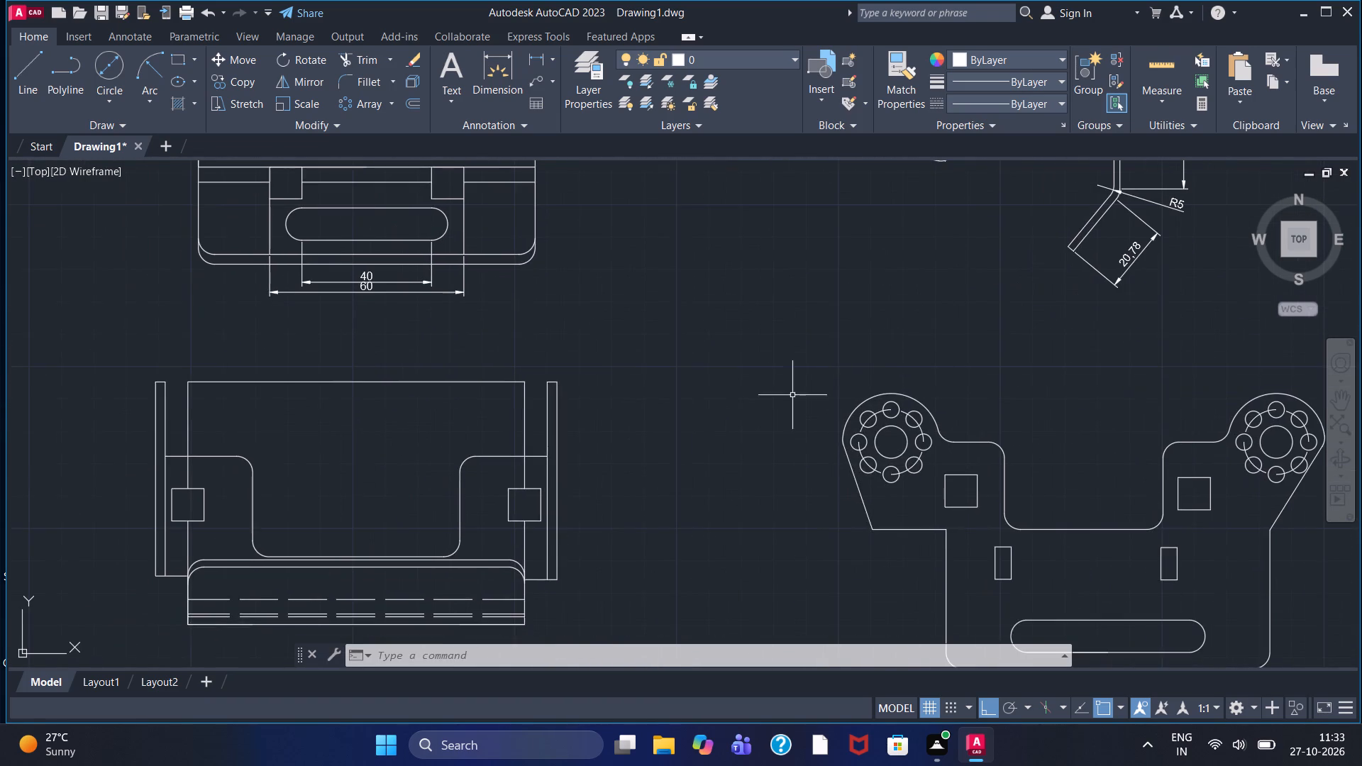
scroll(594, 462, down, 1)
middle_drag(602, 453, 646, 354)
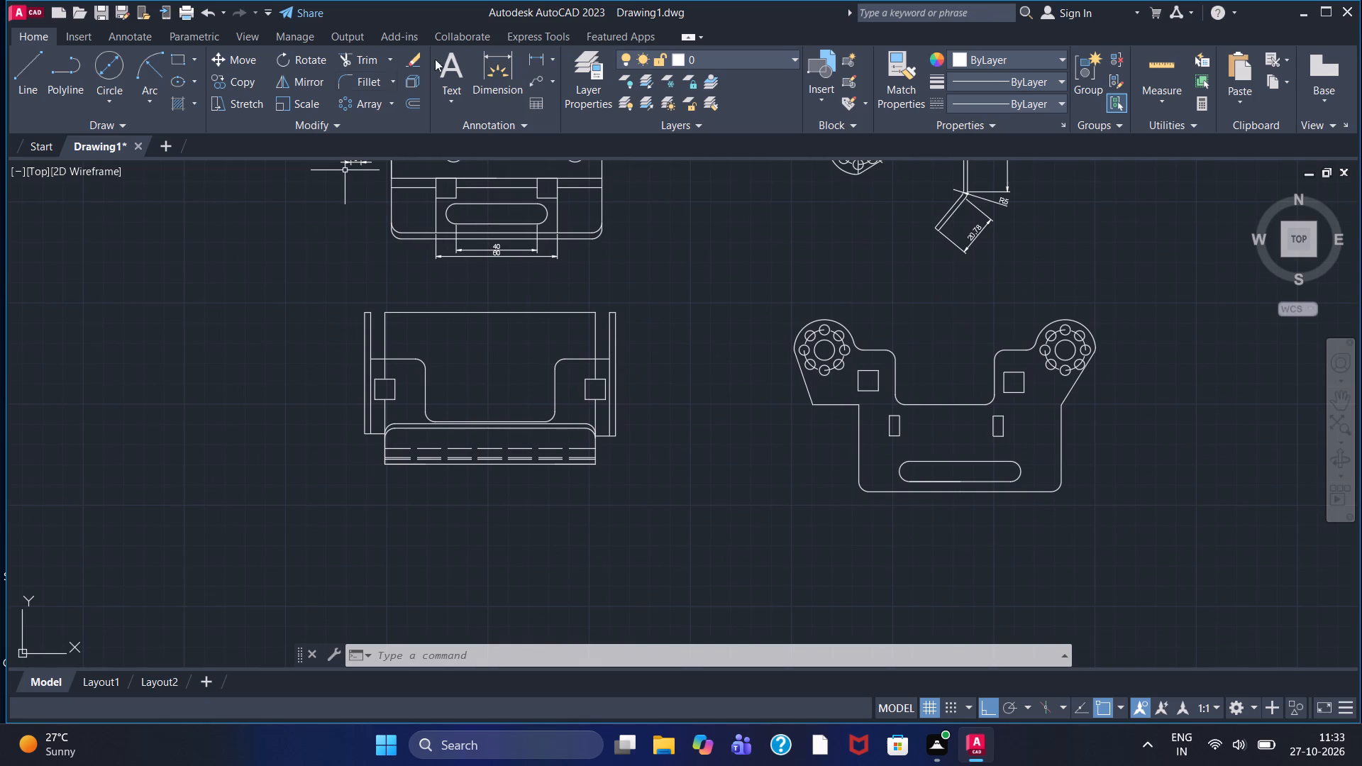
click(534, 59)
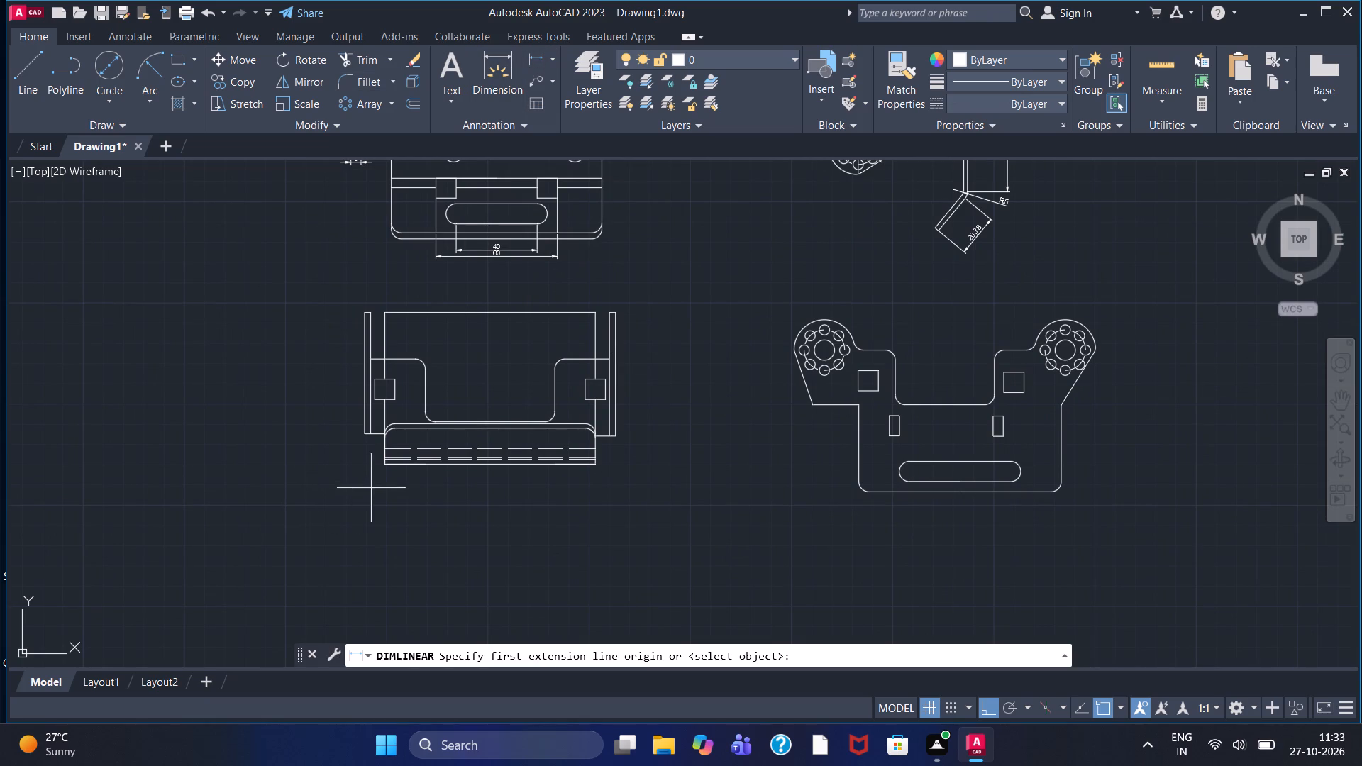
click(382, 466)
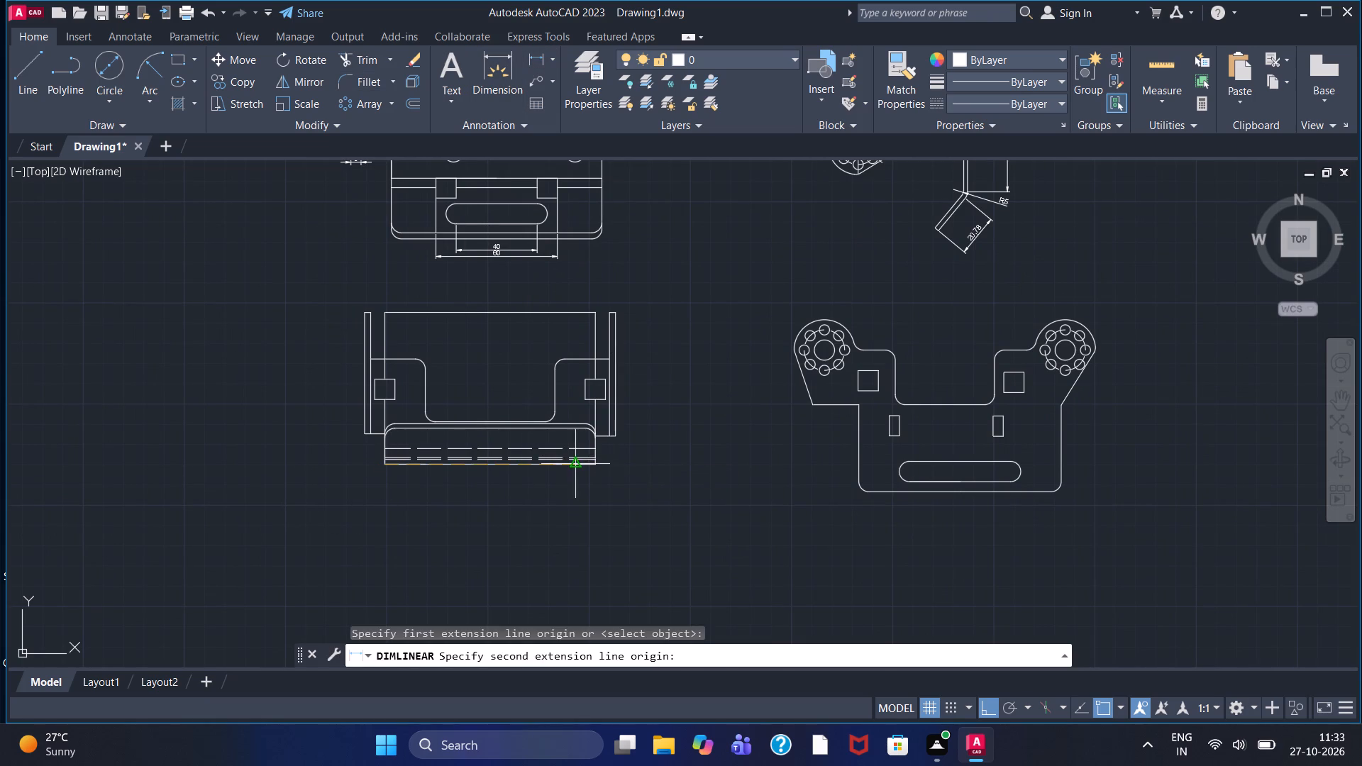
click(597, 462)
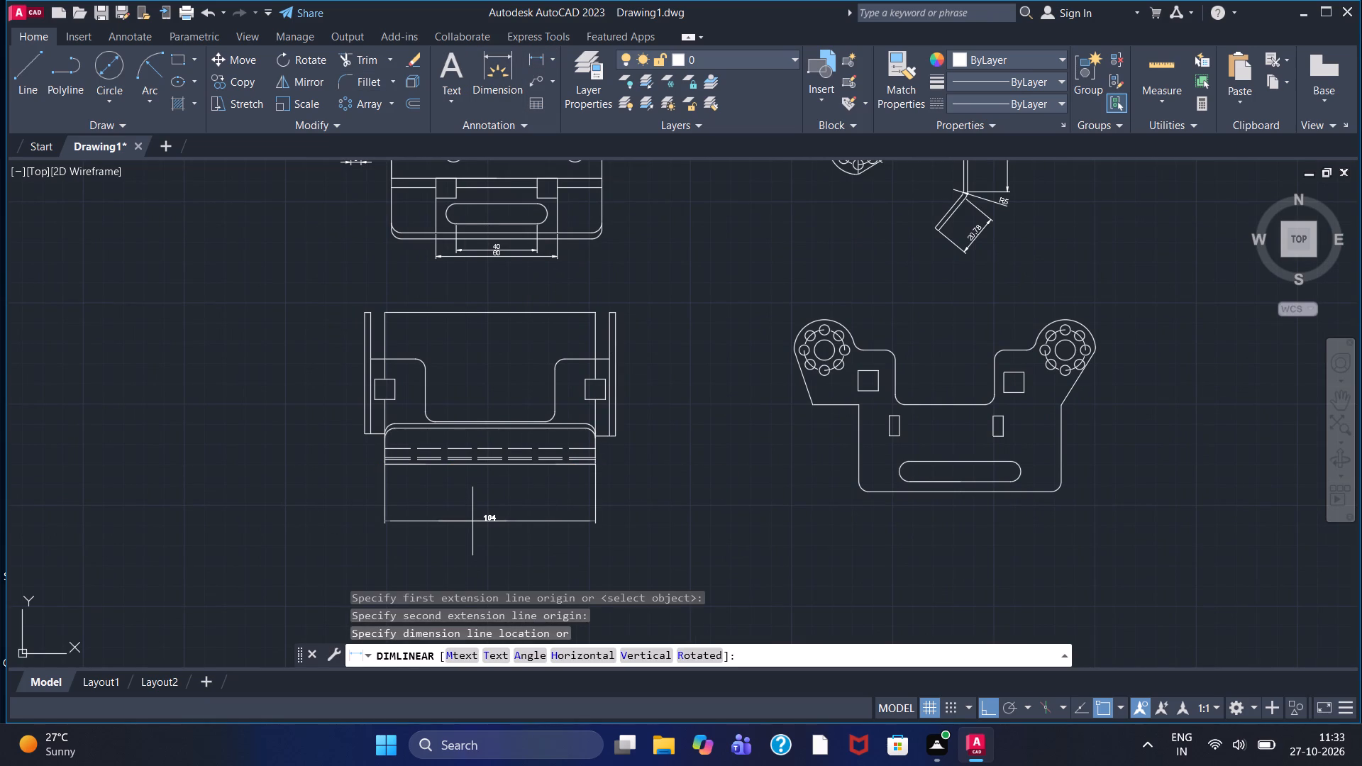
click(472, 521)
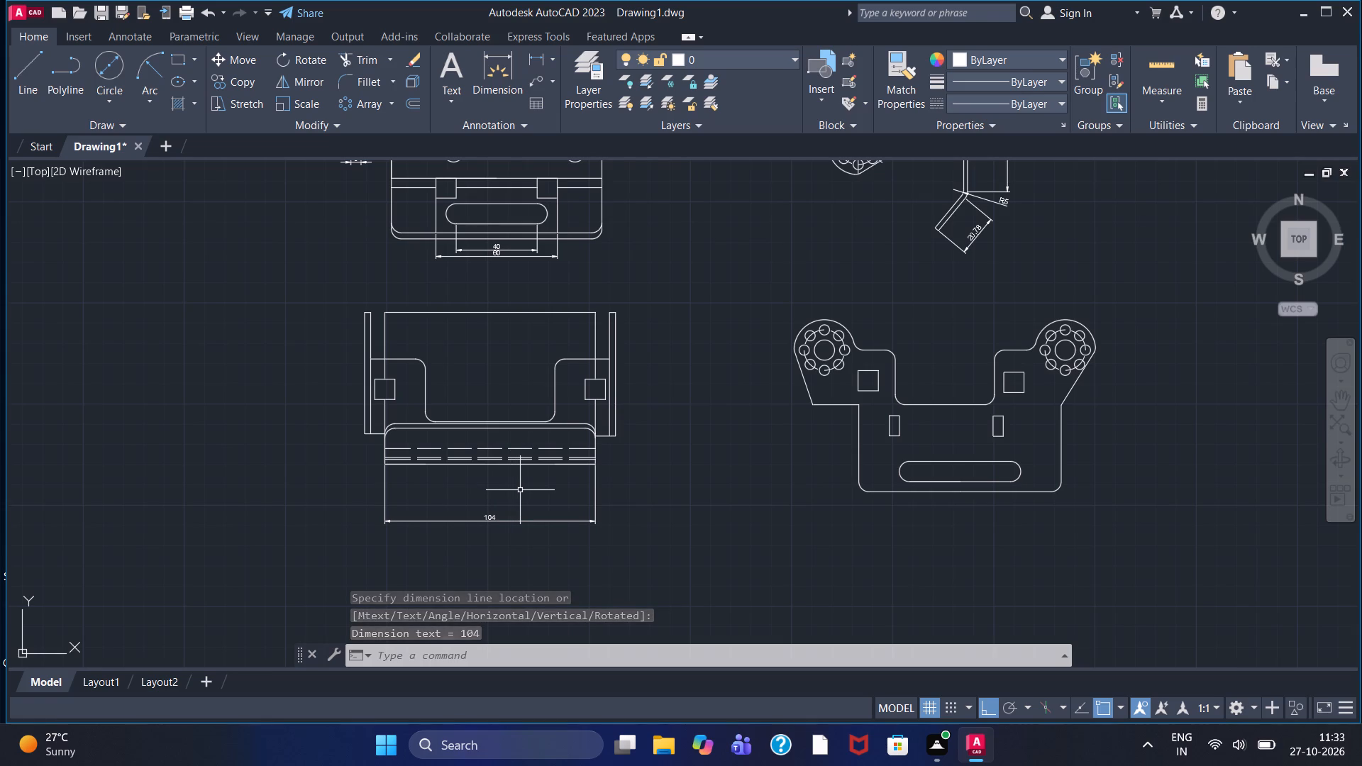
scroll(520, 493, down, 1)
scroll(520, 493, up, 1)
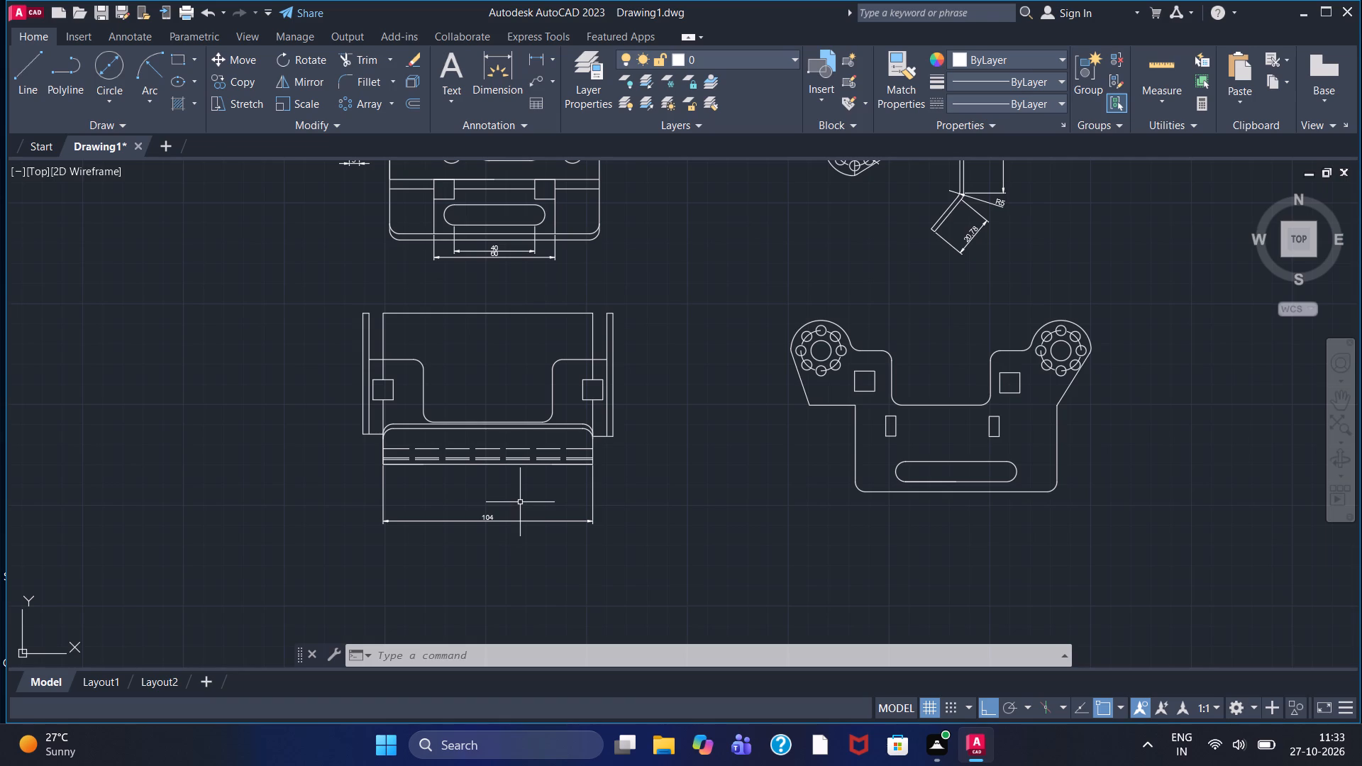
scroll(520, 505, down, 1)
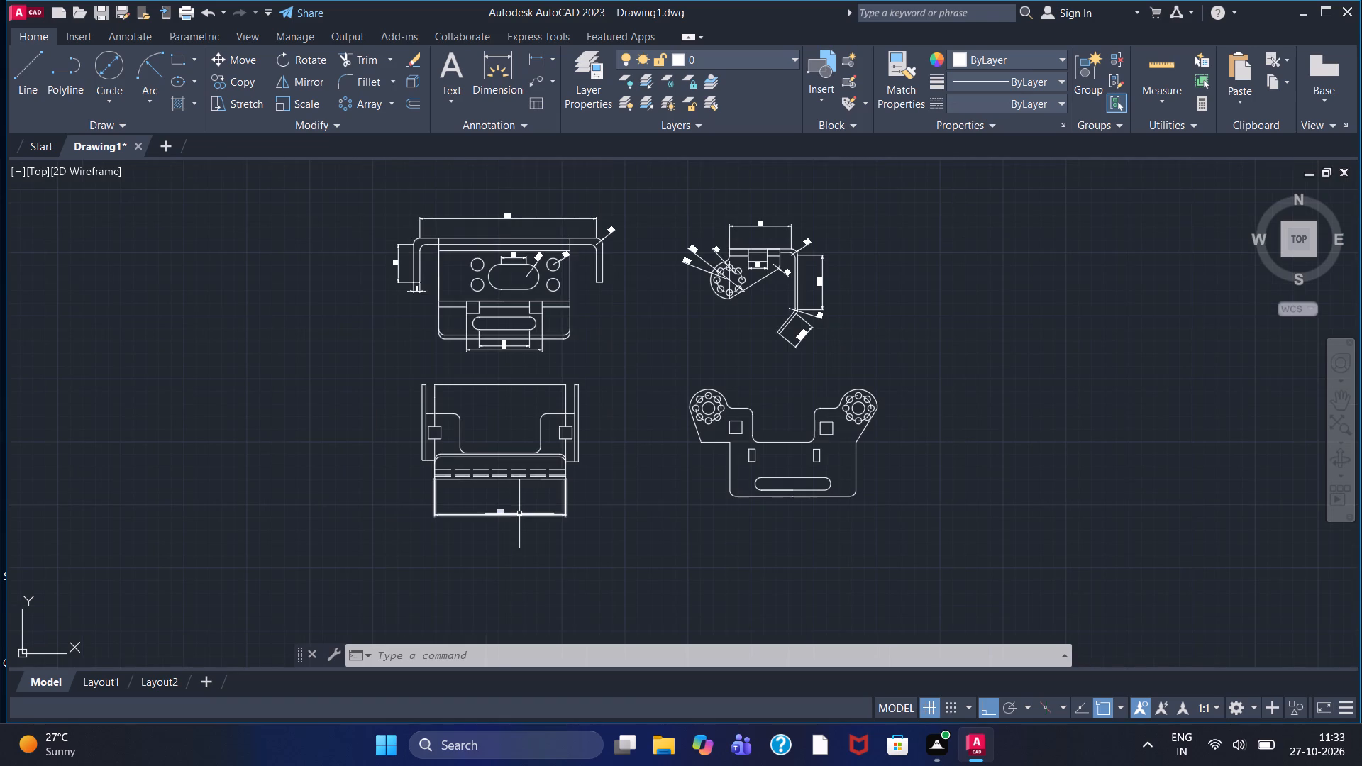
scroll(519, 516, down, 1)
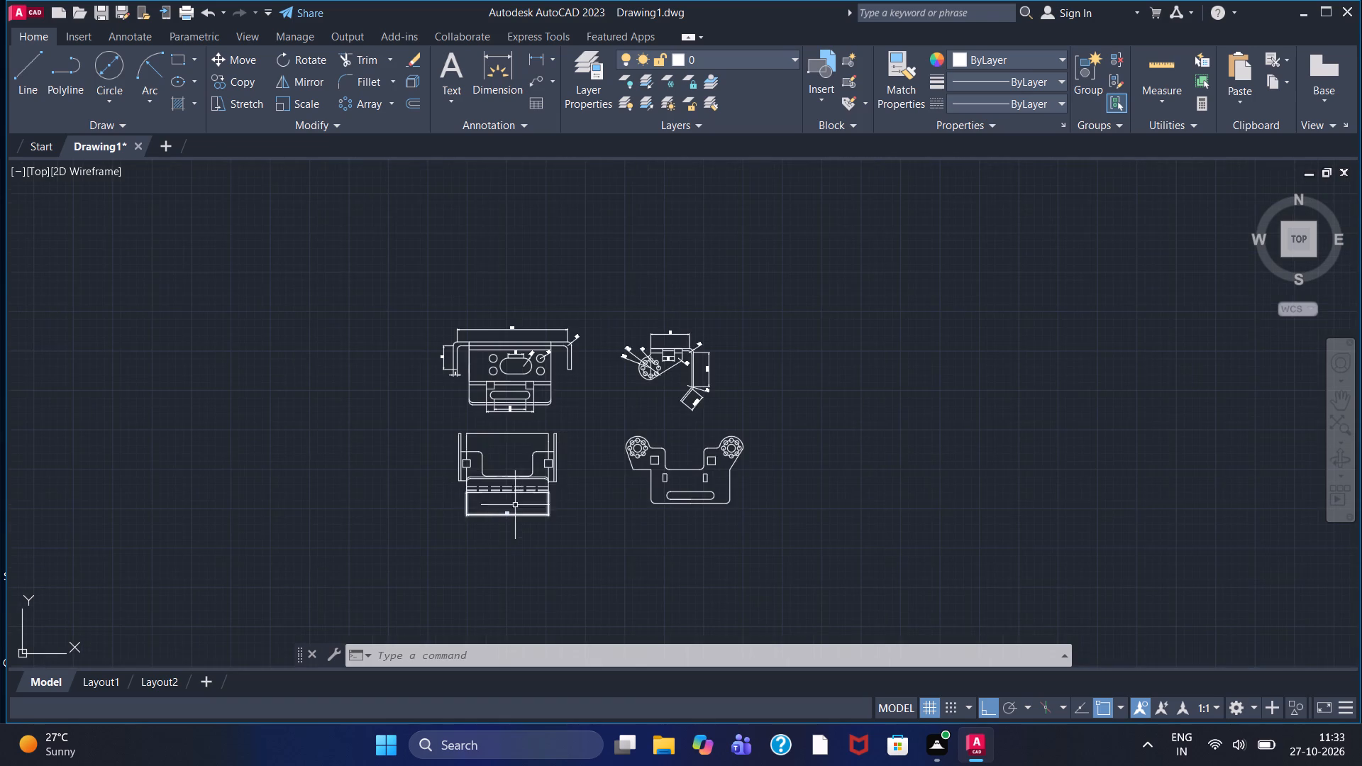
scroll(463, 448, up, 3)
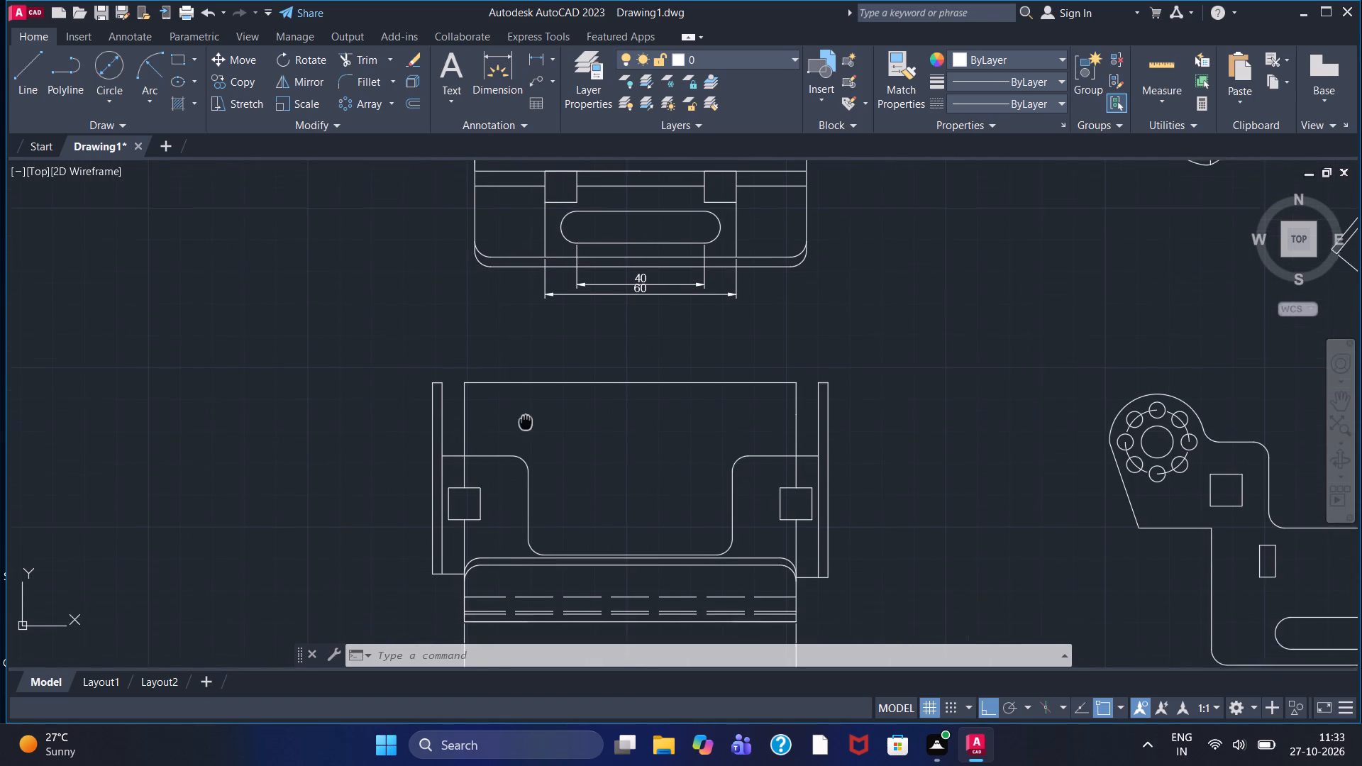
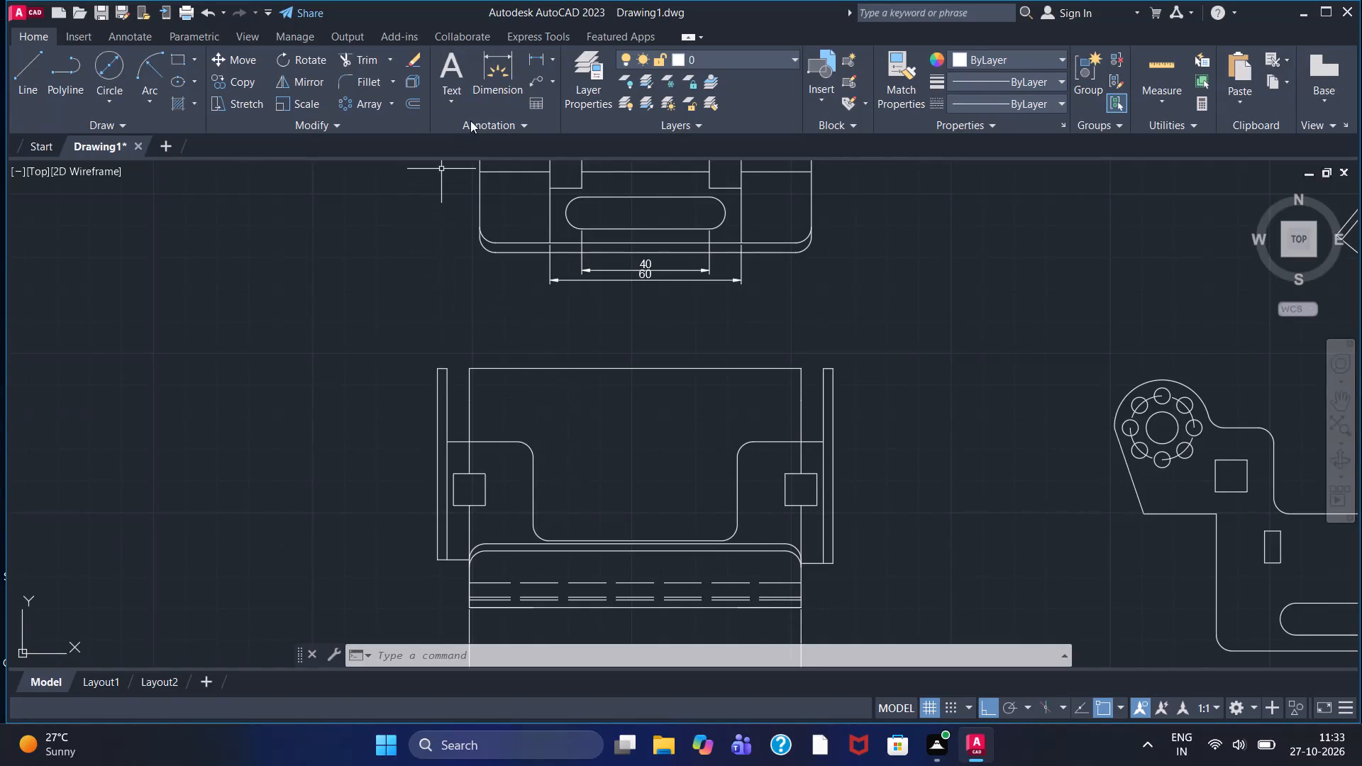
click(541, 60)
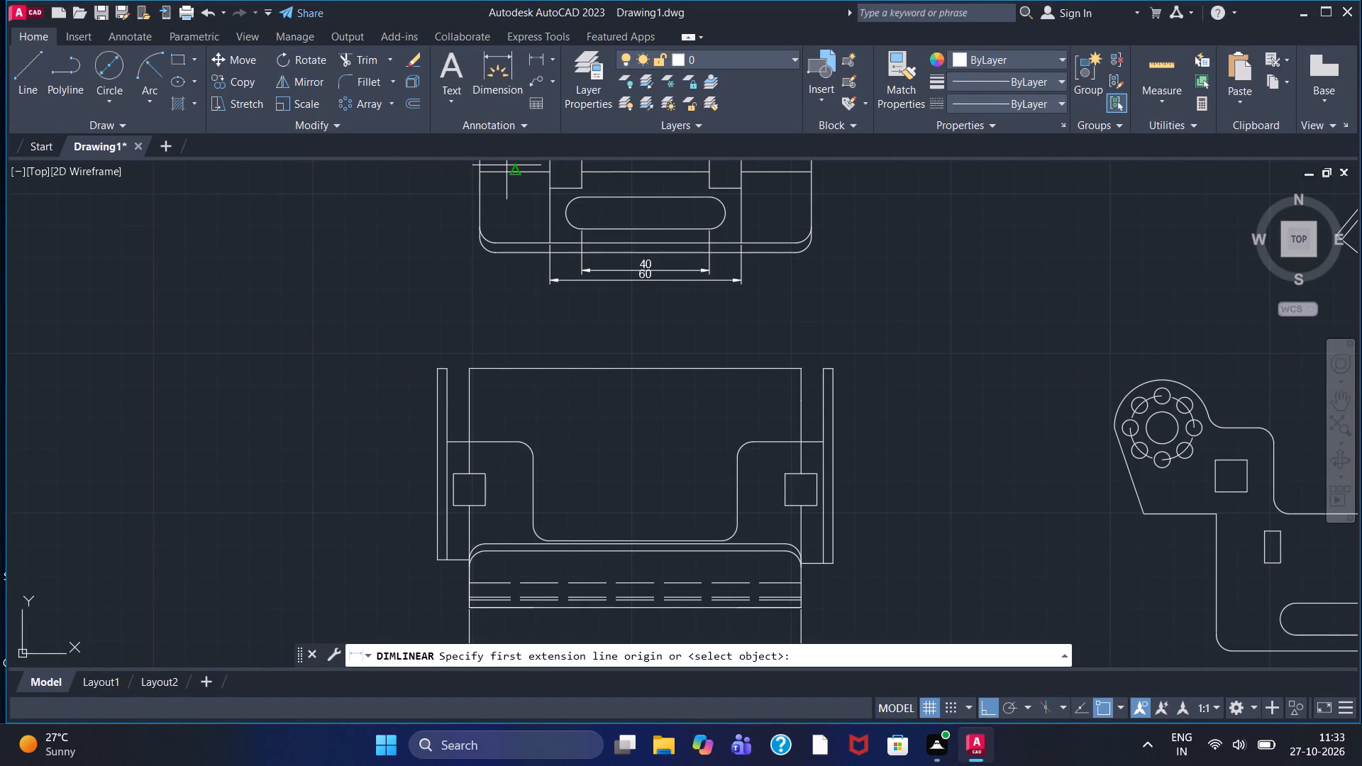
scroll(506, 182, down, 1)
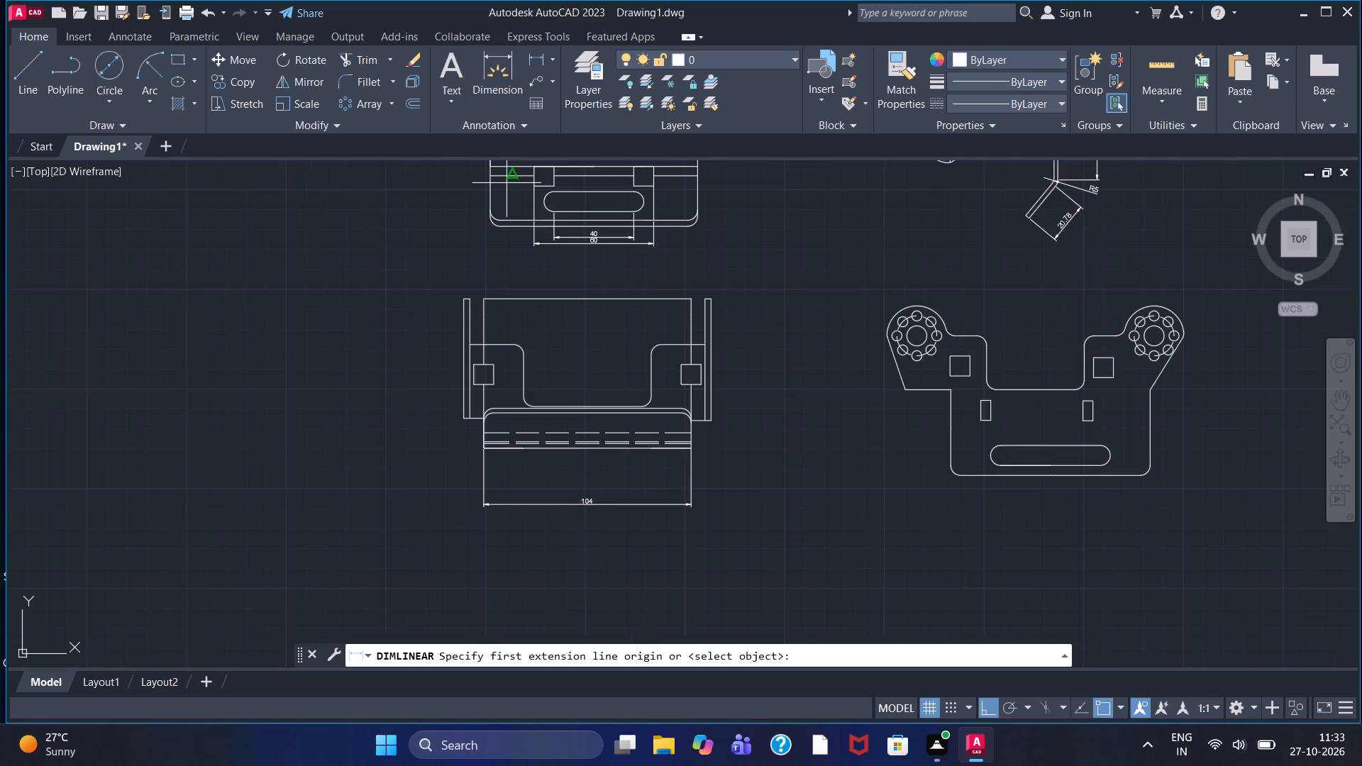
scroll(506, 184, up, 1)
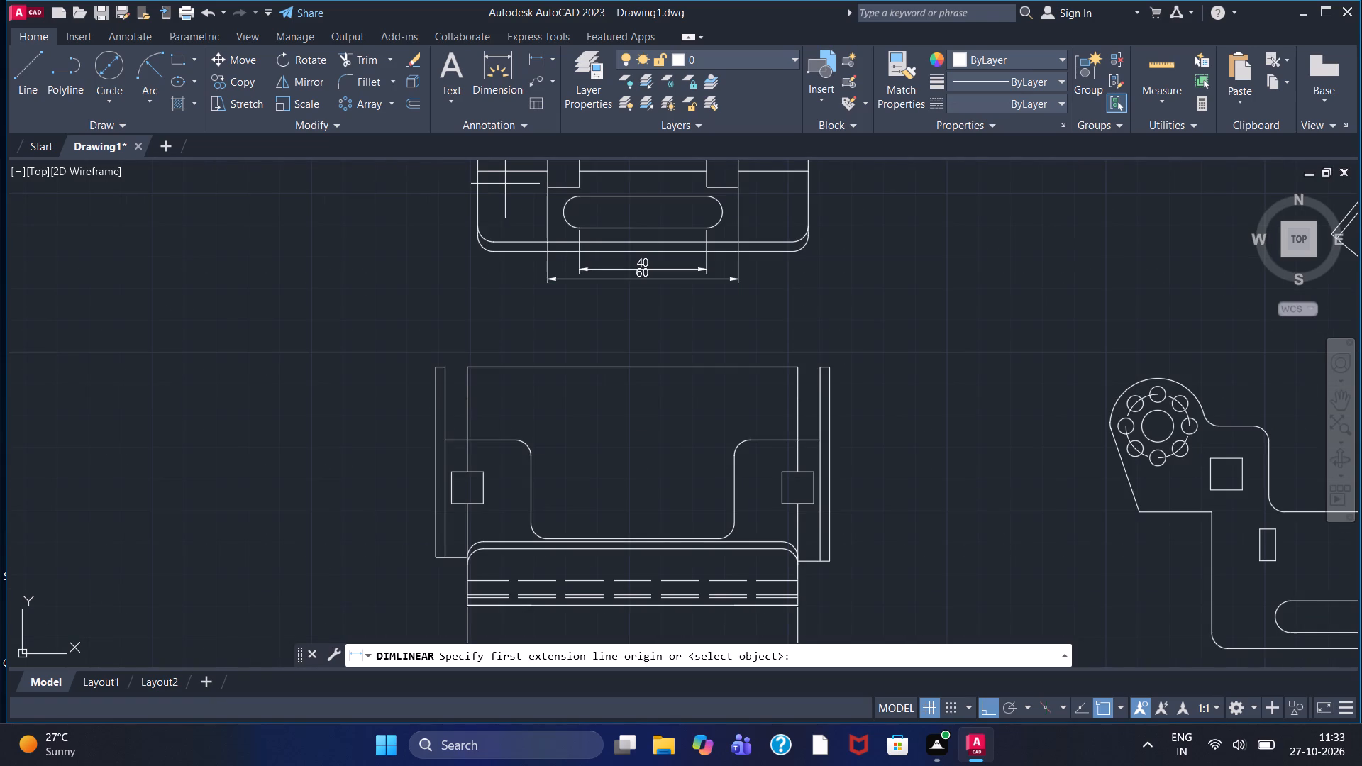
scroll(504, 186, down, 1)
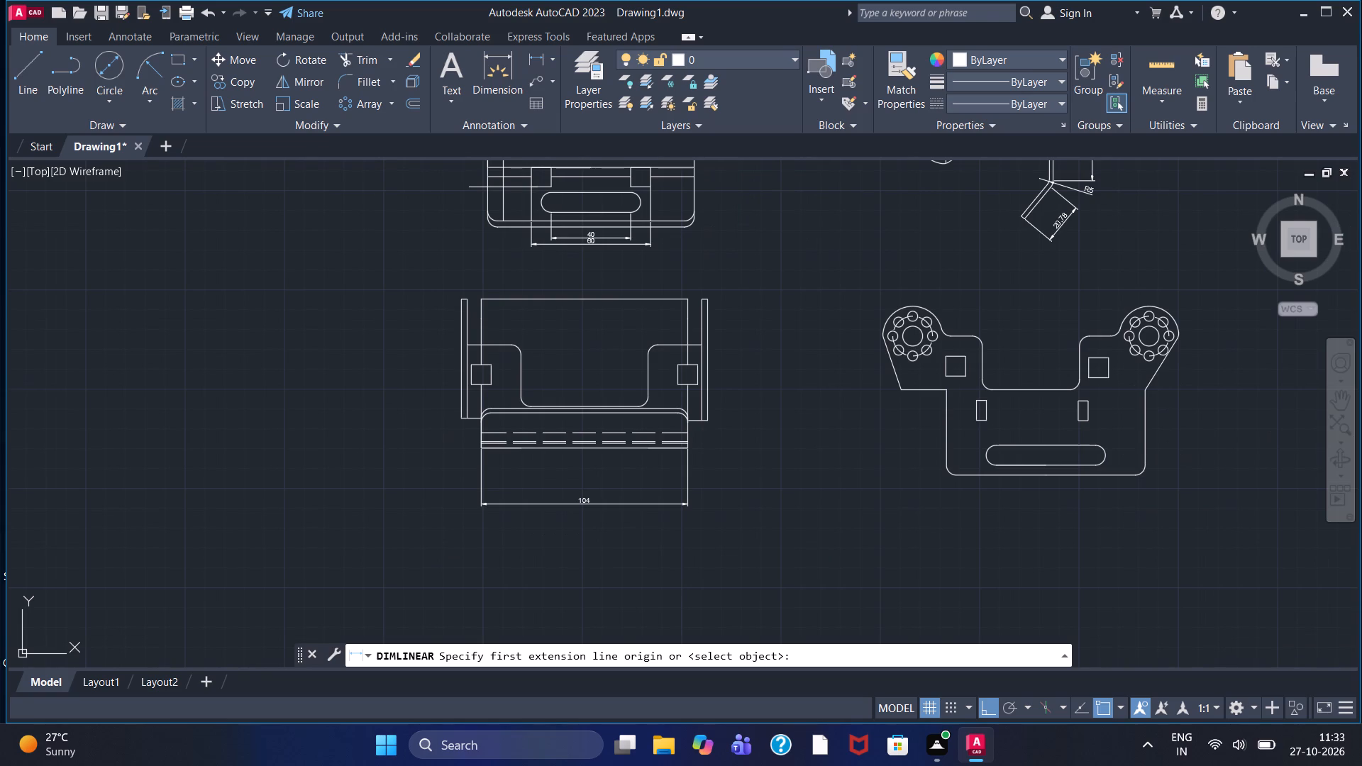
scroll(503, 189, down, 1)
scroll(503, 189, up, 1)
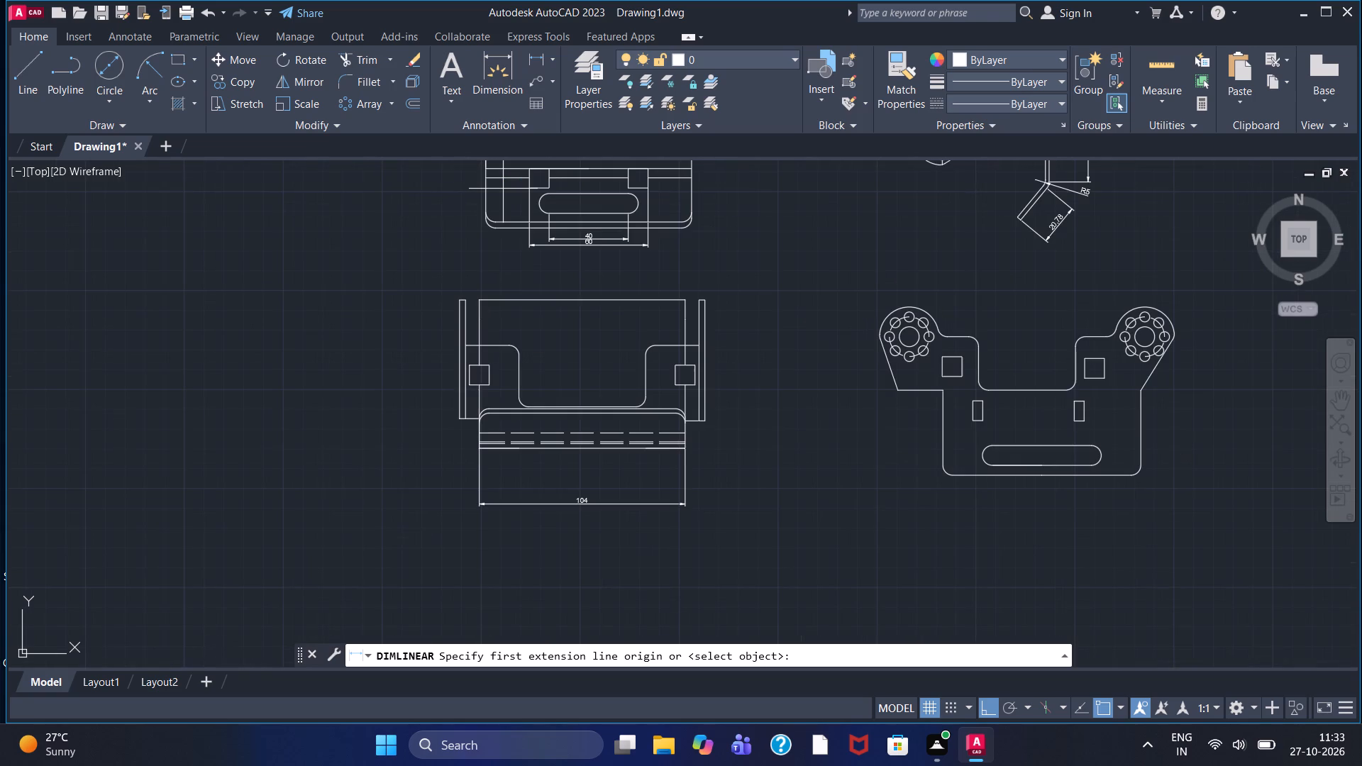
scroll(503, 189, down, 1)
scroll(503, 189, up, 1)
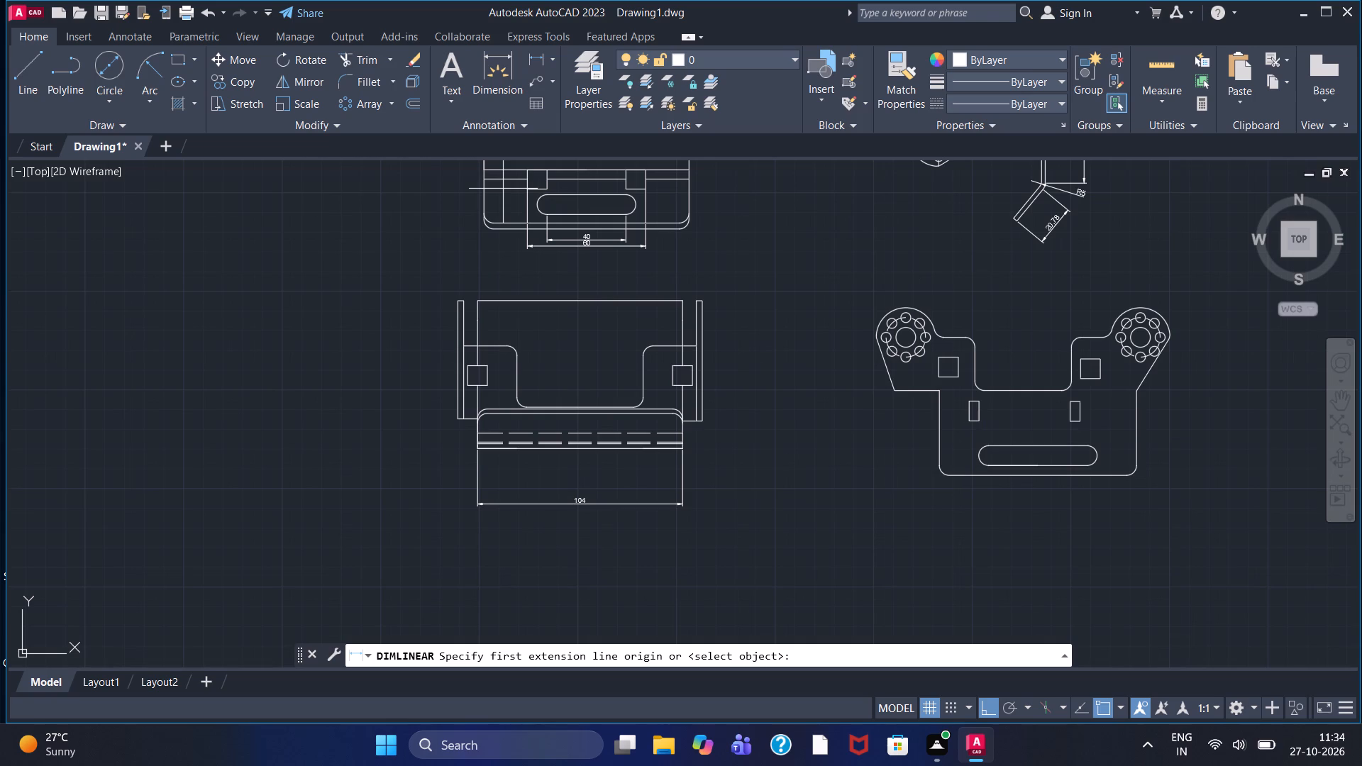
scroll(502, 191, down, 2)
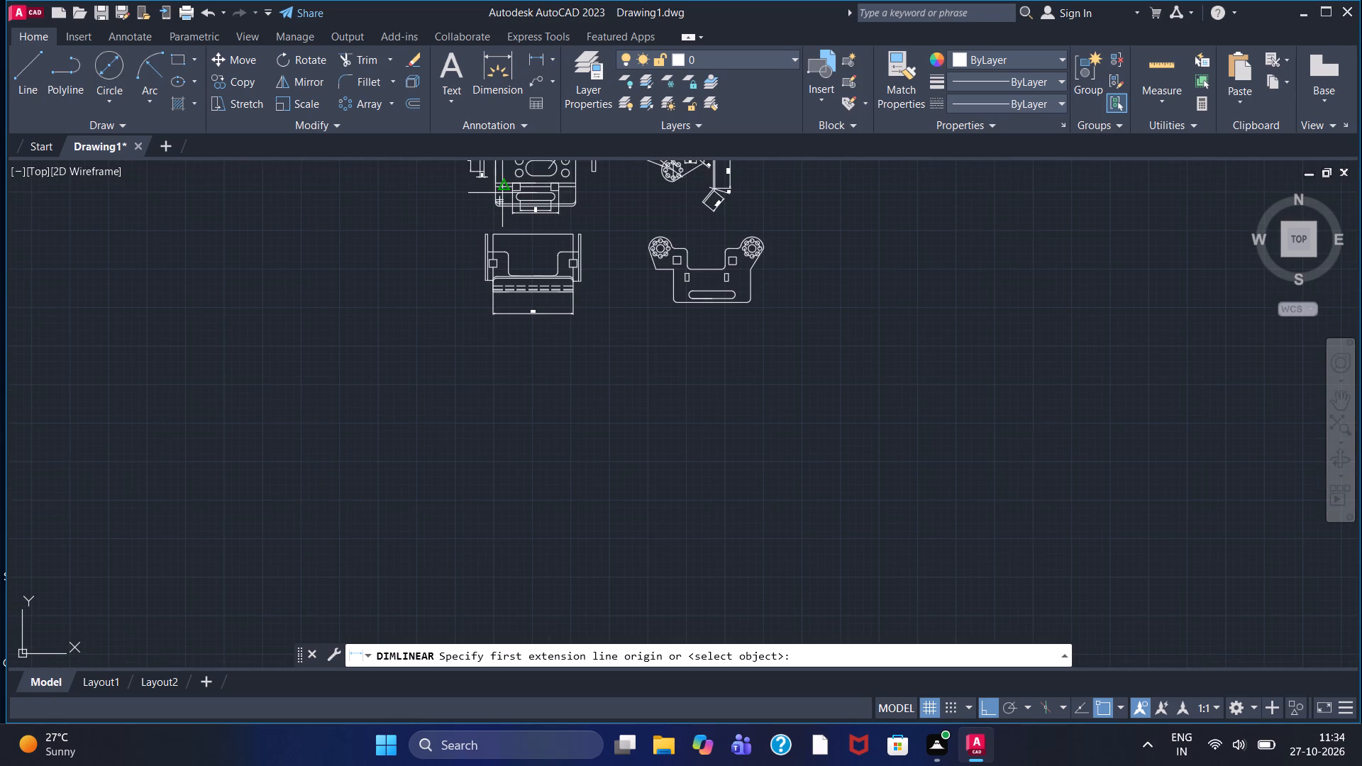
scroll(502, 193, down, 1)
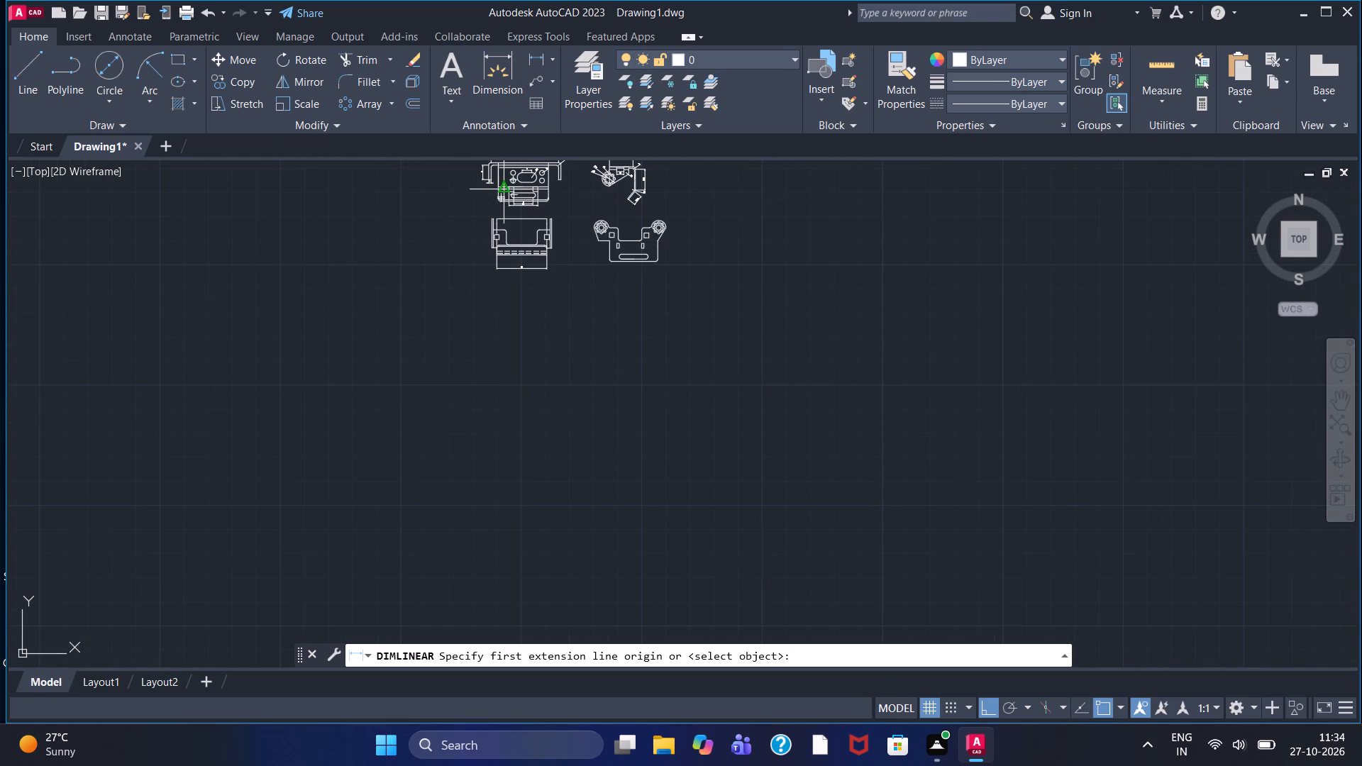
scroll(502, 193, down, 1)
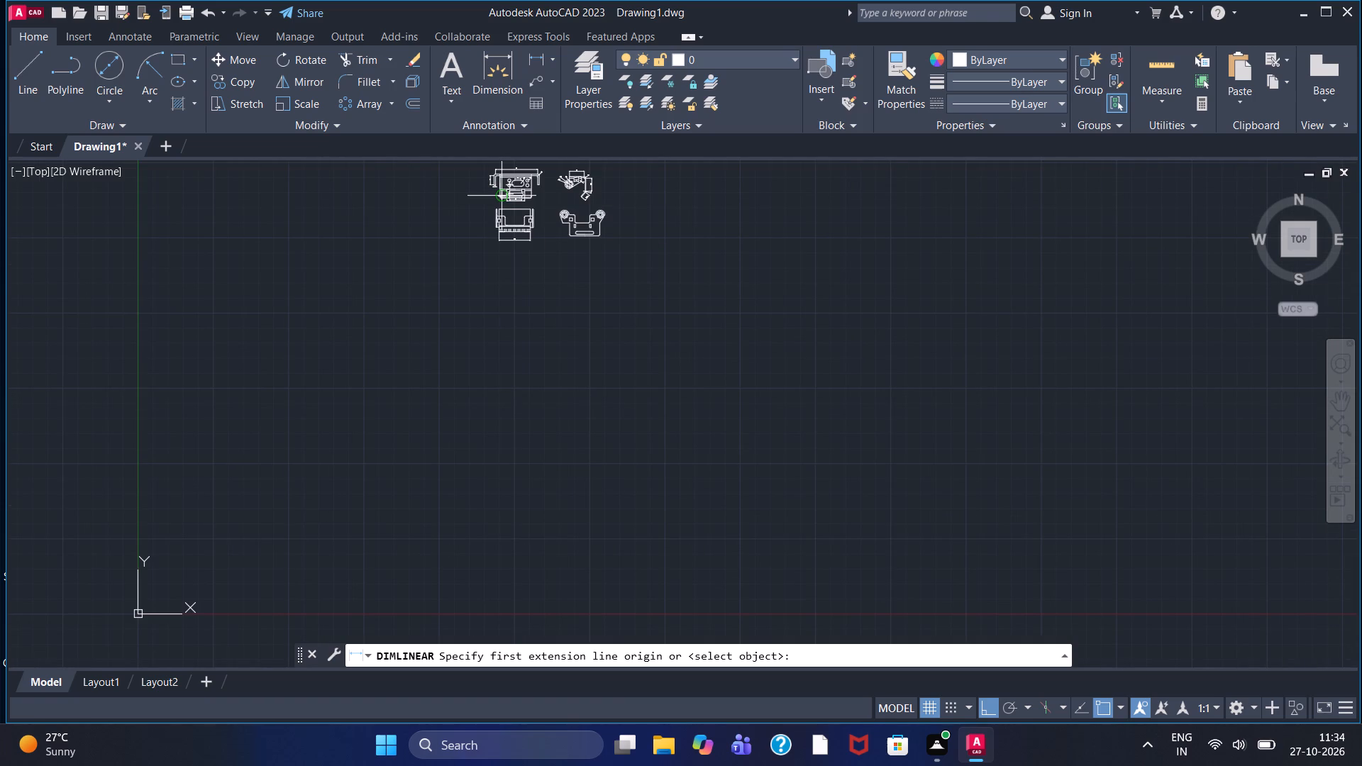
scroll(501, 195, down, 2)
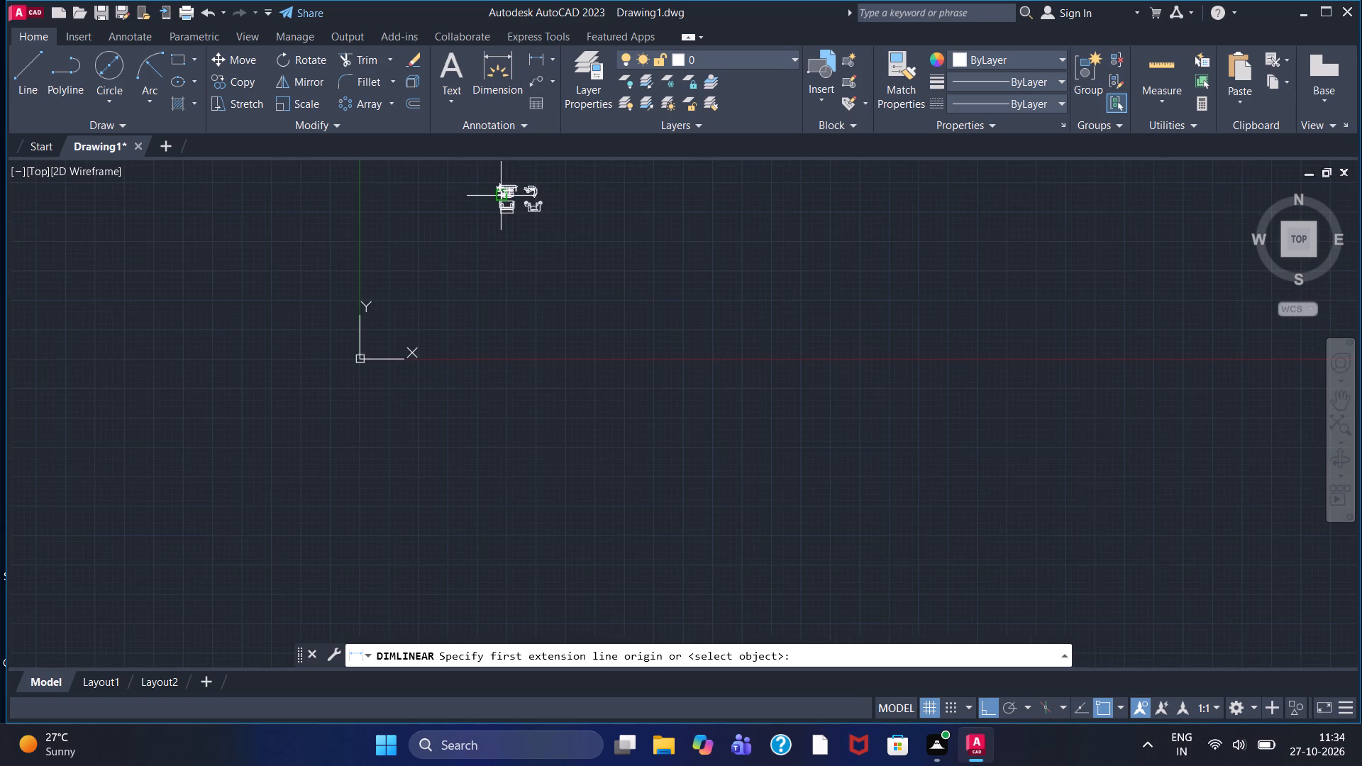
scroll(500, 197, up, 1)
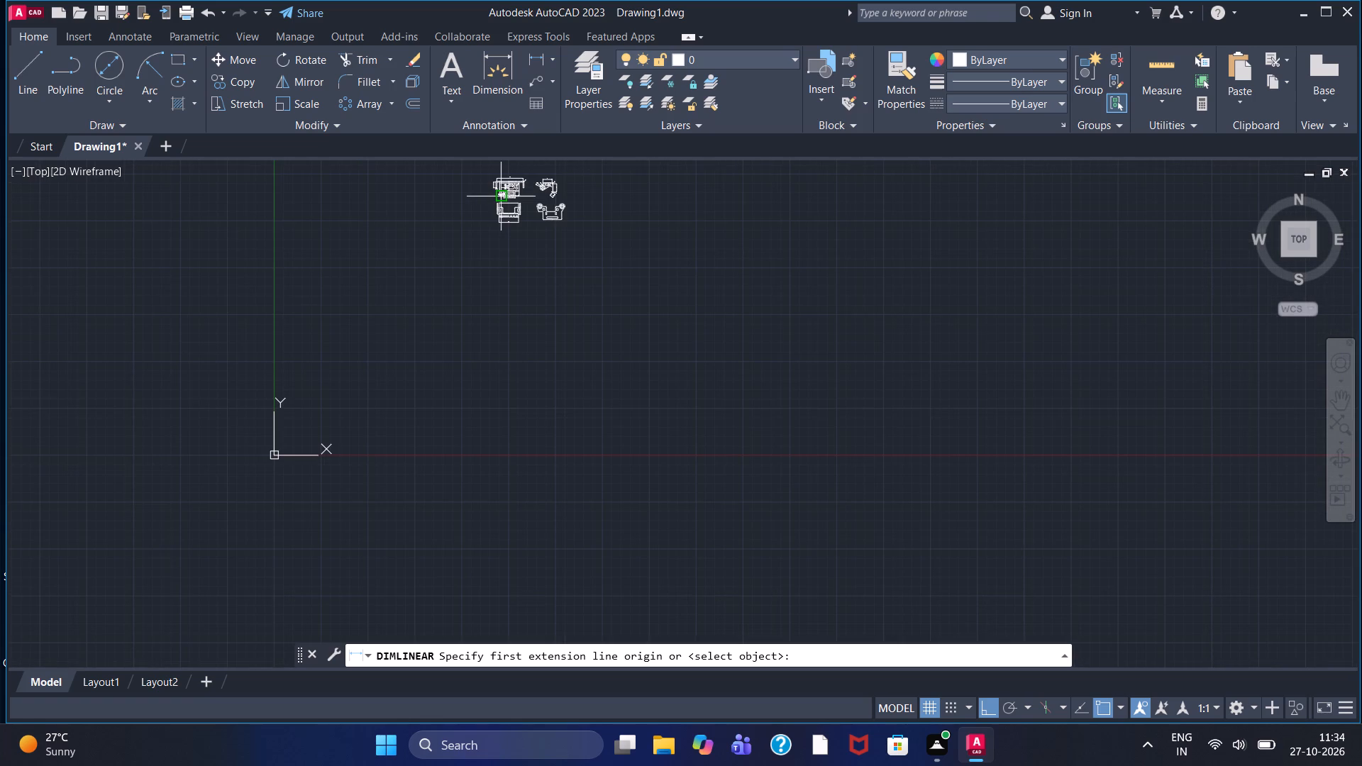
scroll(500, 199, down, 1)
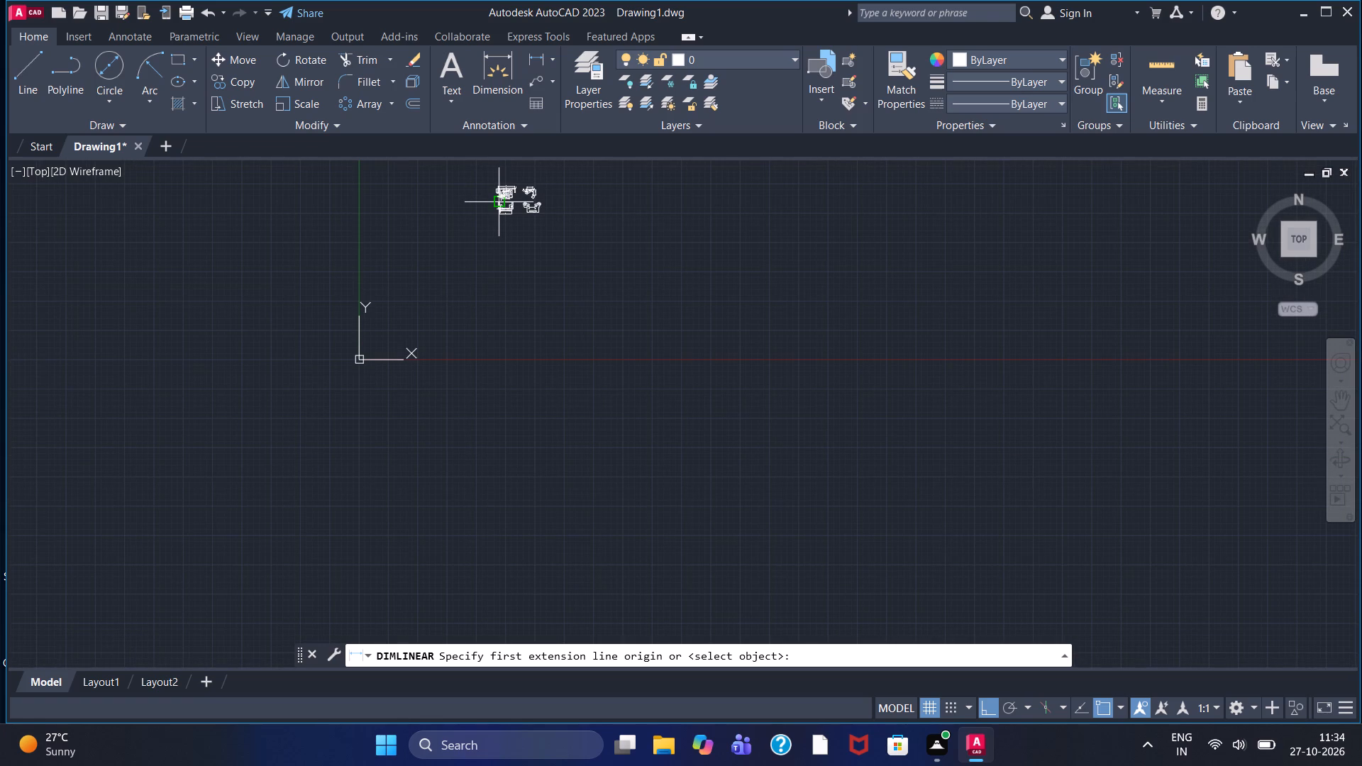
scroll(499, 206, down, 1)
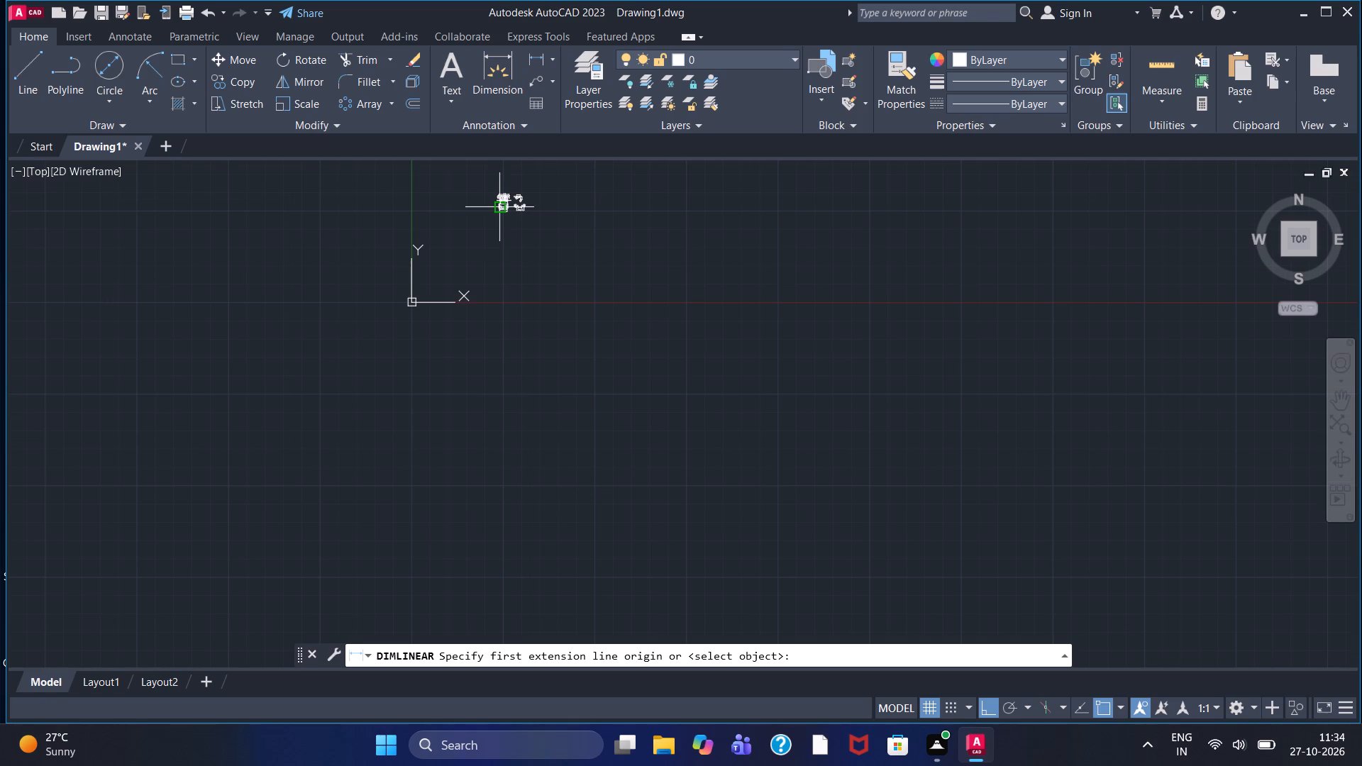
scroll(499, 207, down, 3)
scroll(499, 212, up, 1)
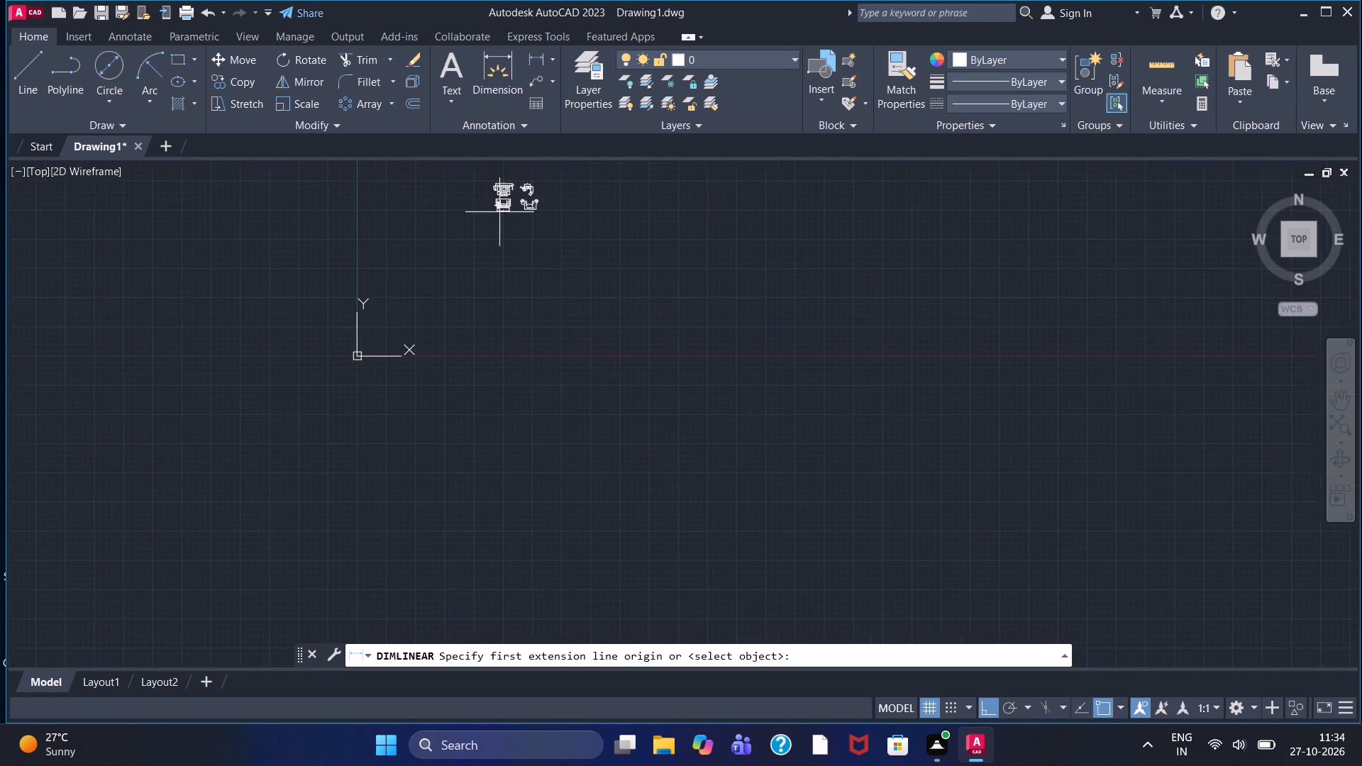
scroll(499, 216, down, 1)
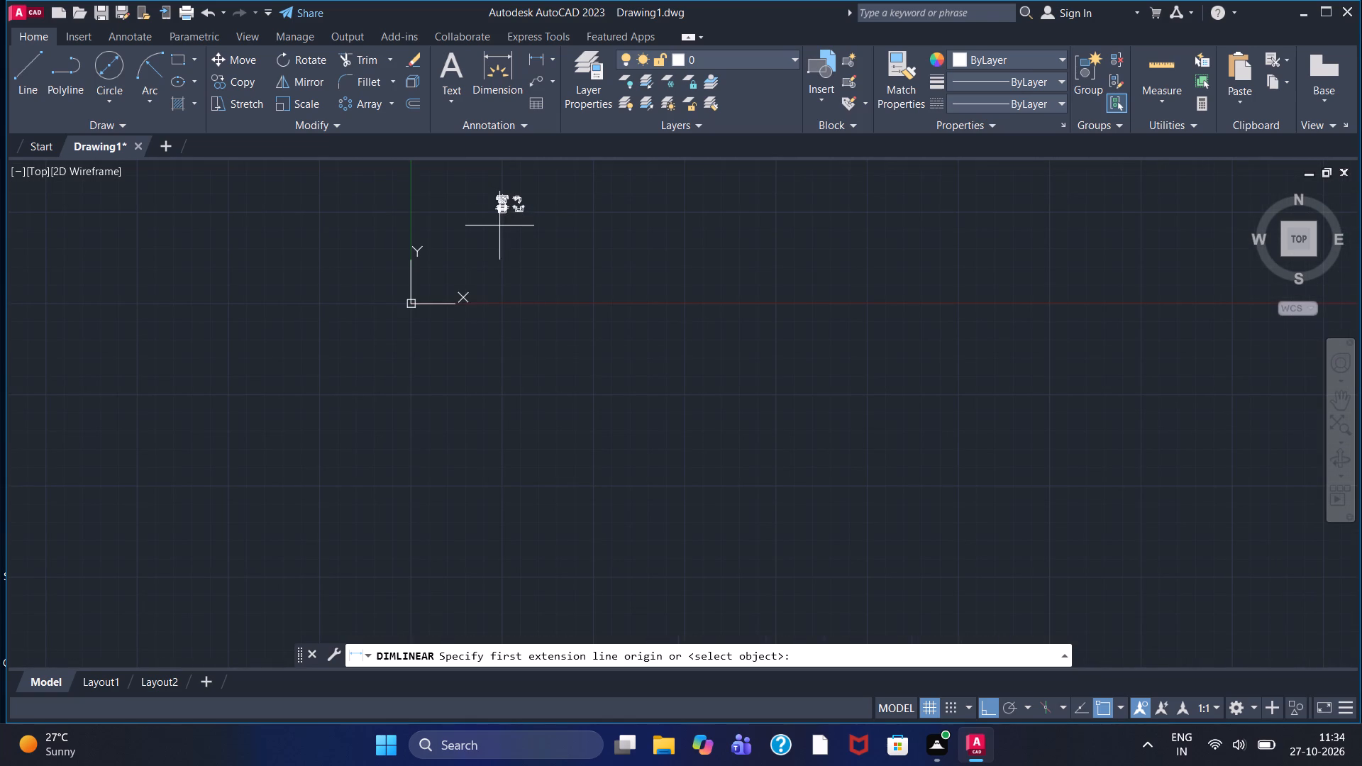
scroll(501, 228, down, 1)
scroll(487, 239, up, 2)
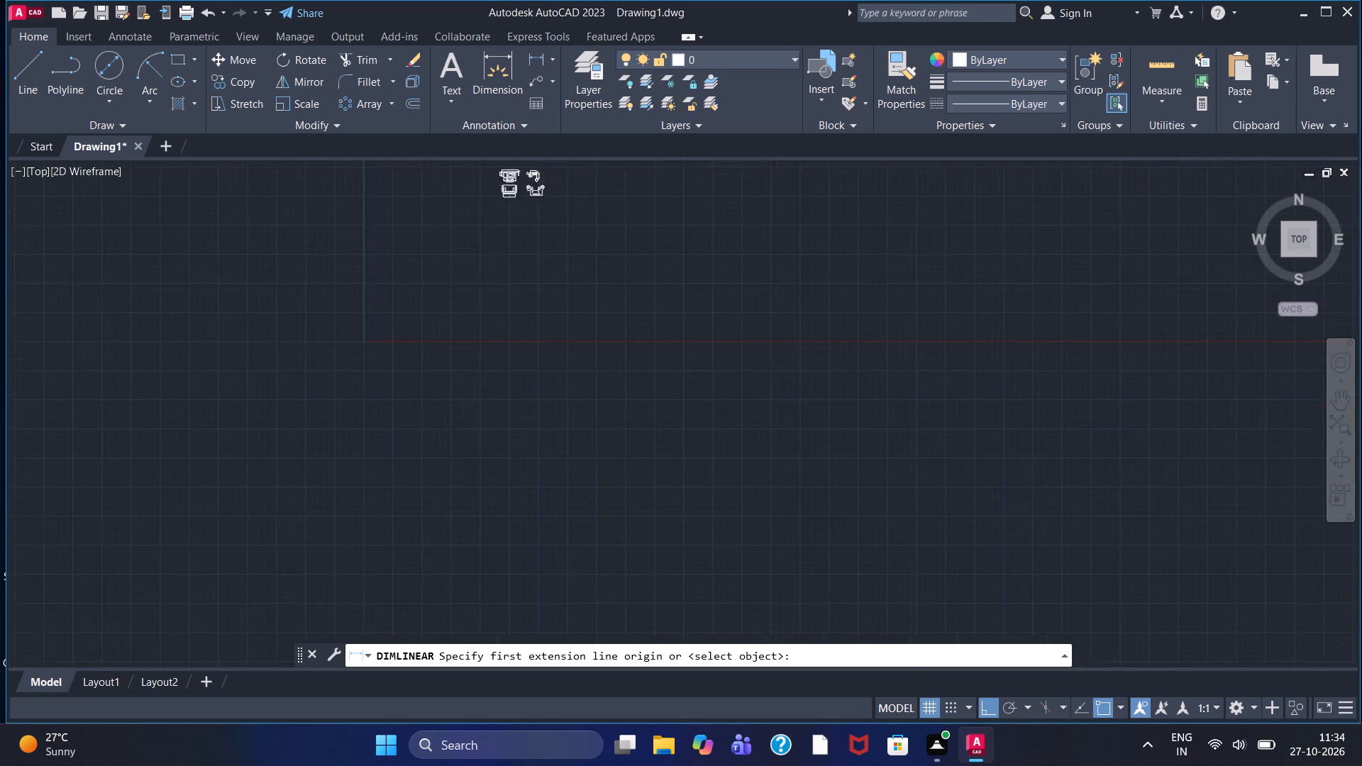
Add a vertical linear dimension for the full height of the left side flange in the view with the 104 width, placed outside it.
middle_drag(523, 211, 534, 357)
scroll(531, 316, up, 6)
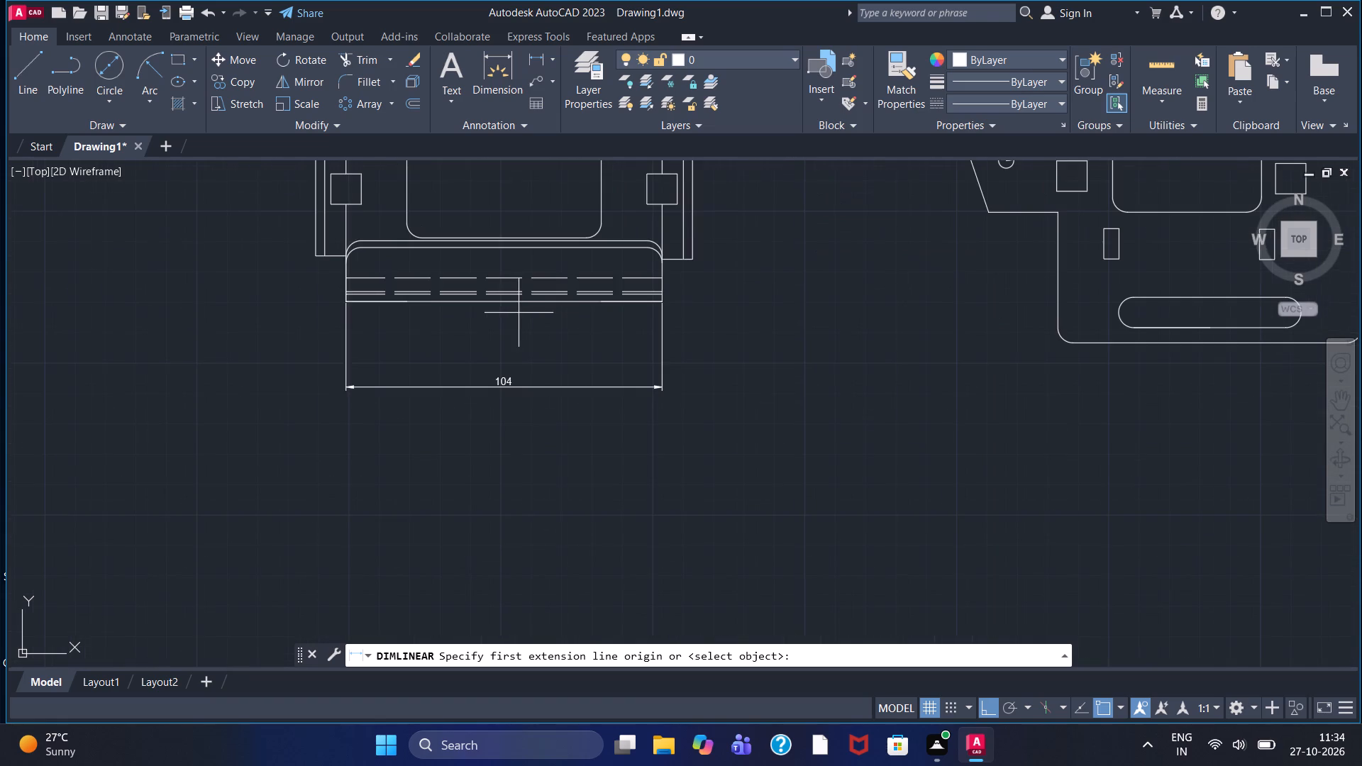
middle_drag(521, 331, 548, 465)
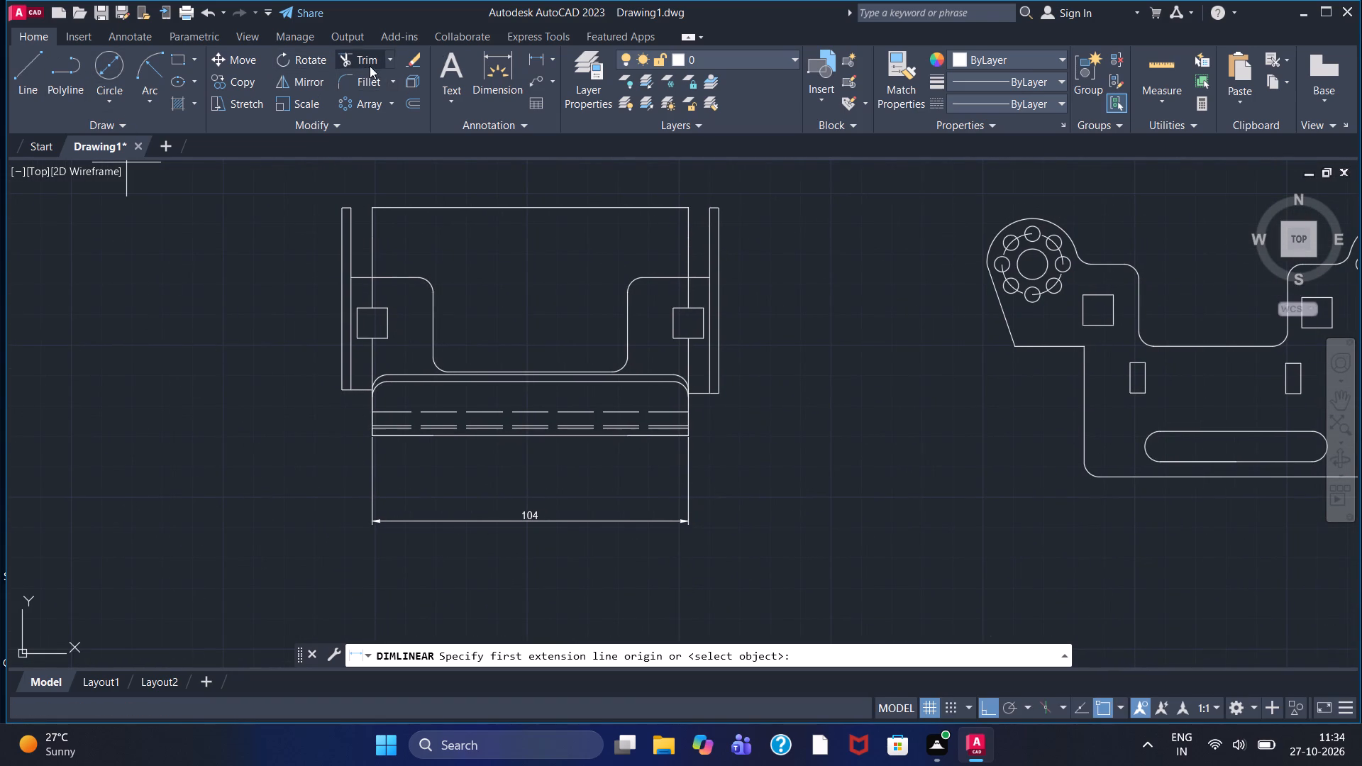
click(539, 60)
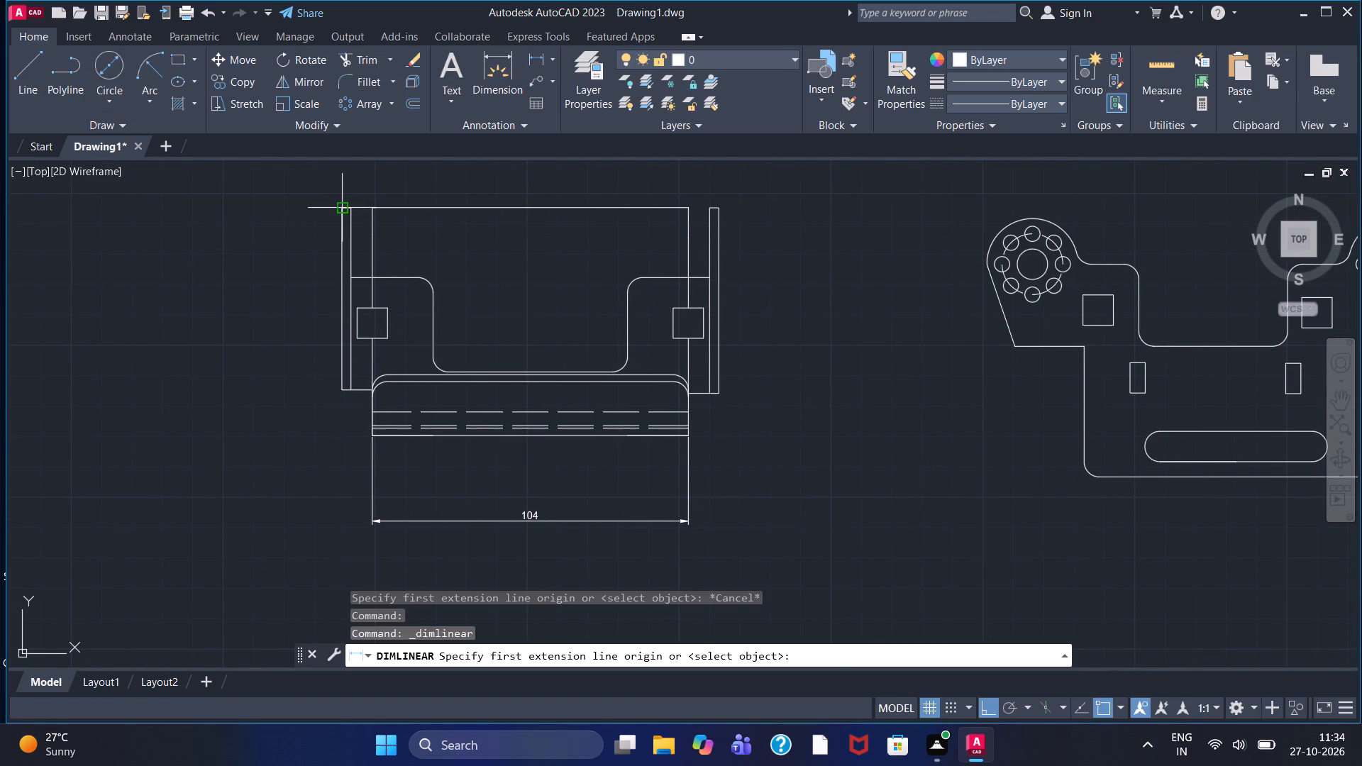
click(341, 210)
click(342, 393)
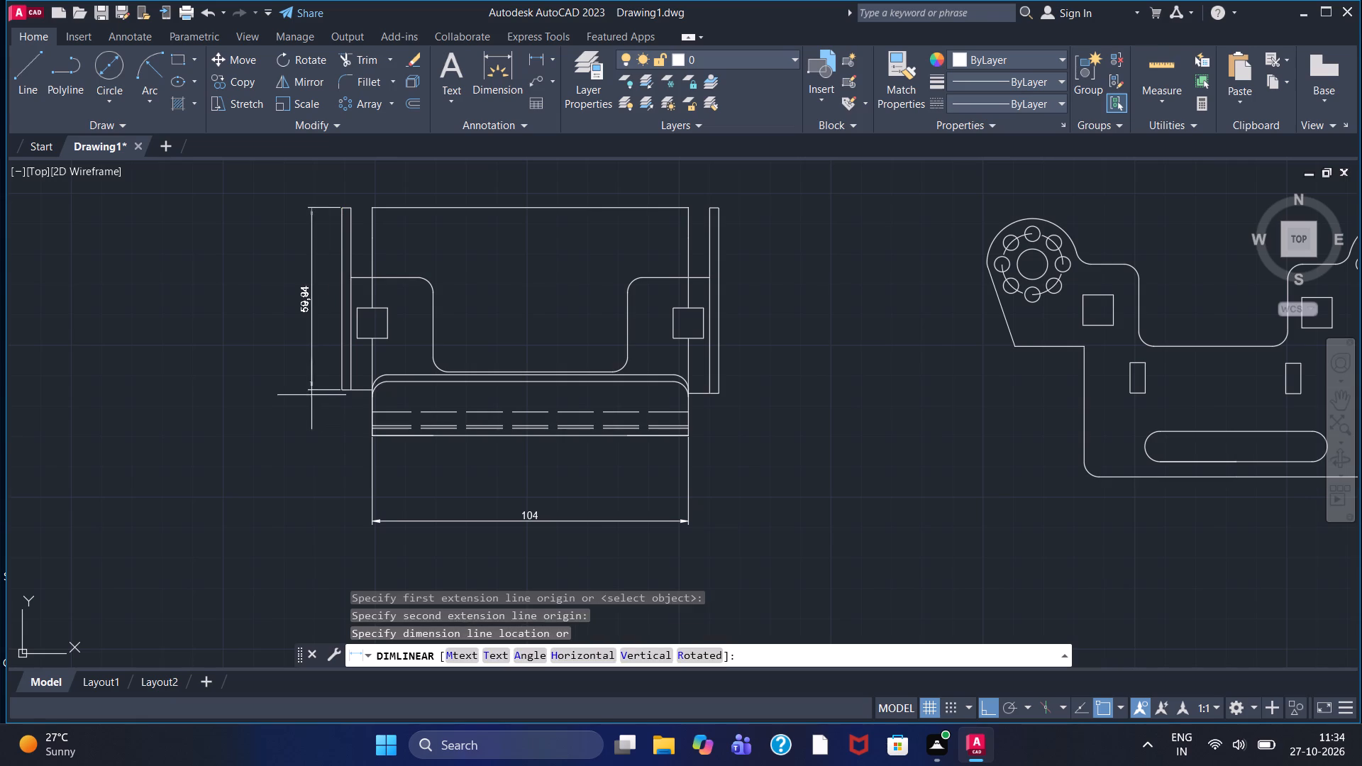
click(247, 365)
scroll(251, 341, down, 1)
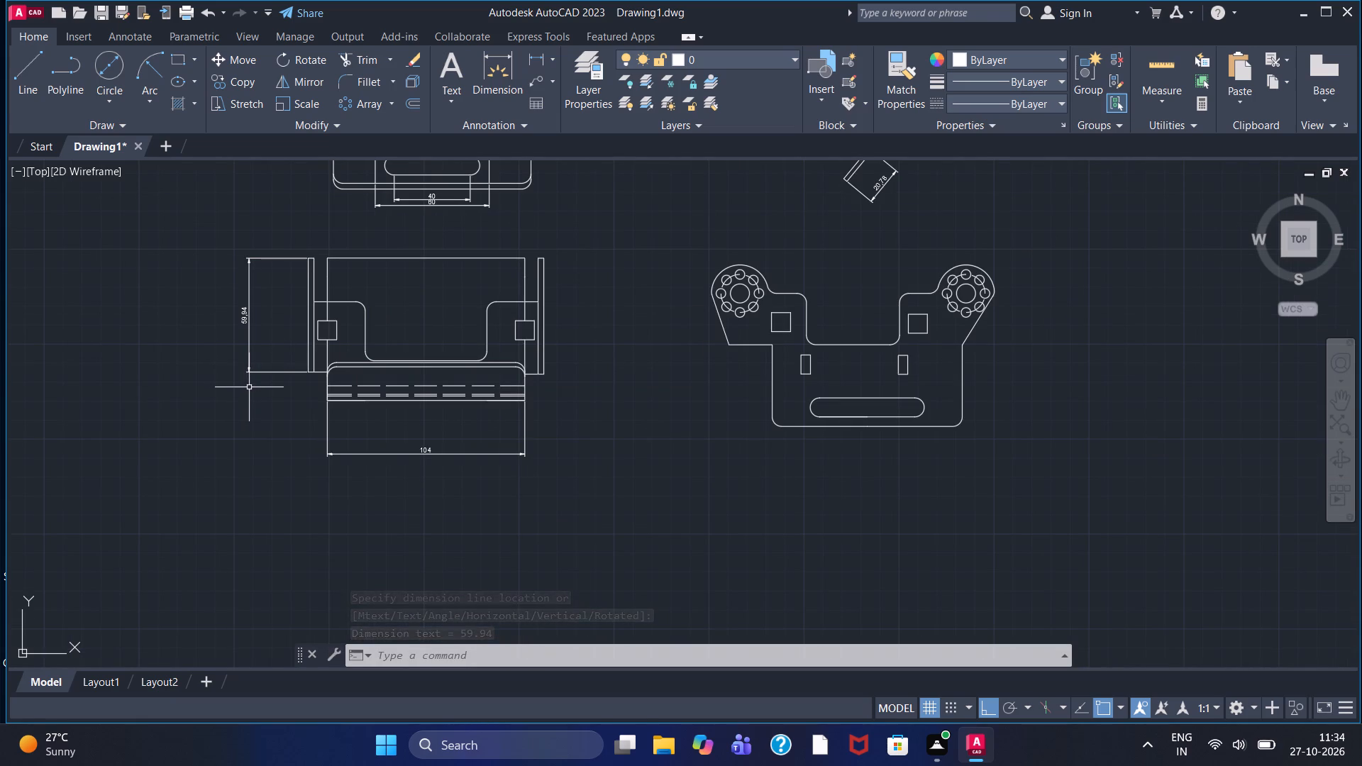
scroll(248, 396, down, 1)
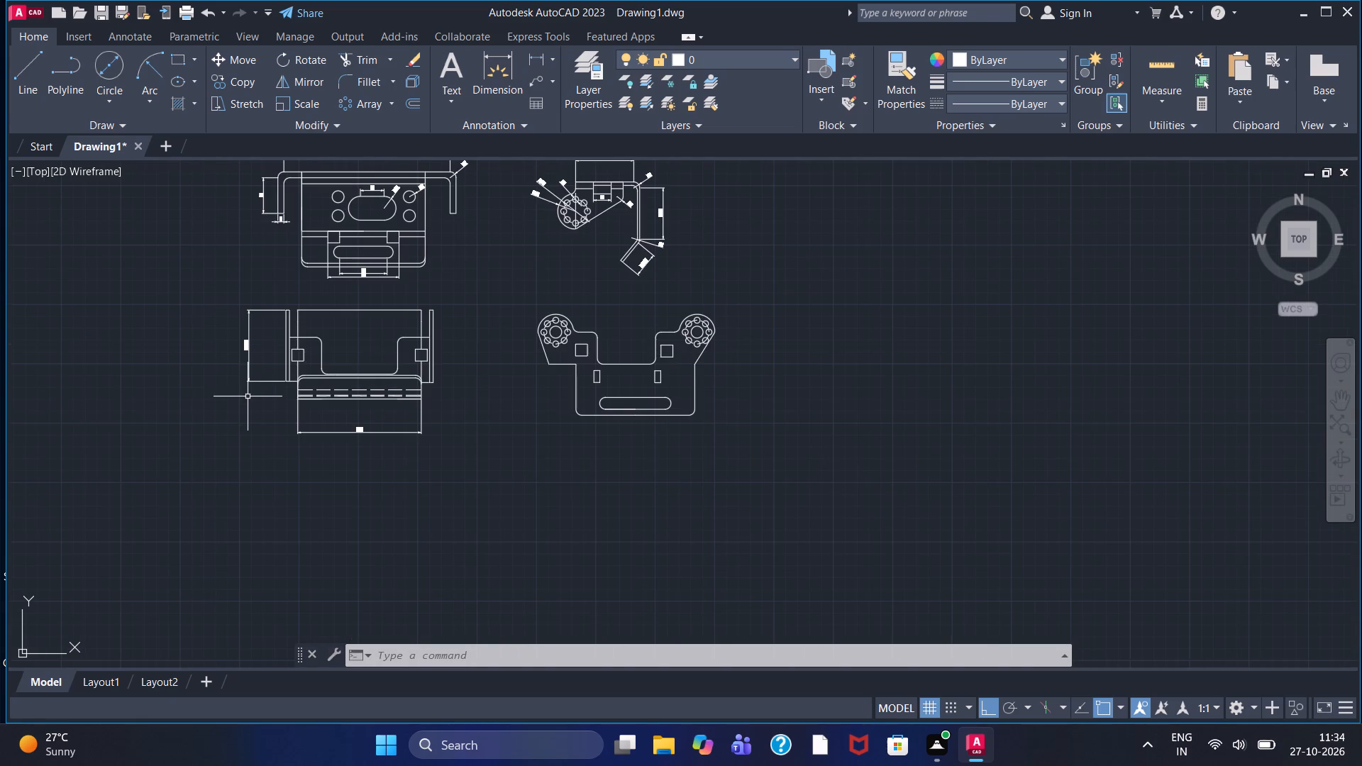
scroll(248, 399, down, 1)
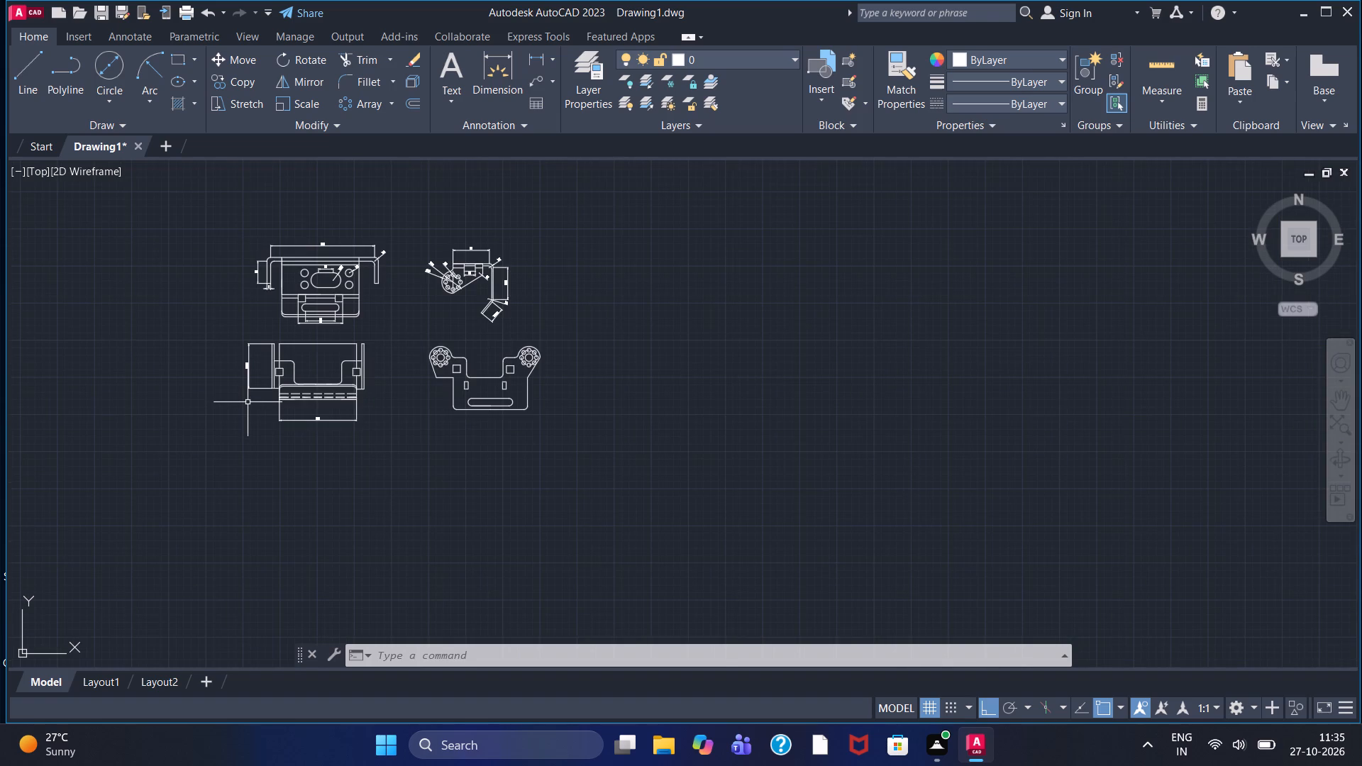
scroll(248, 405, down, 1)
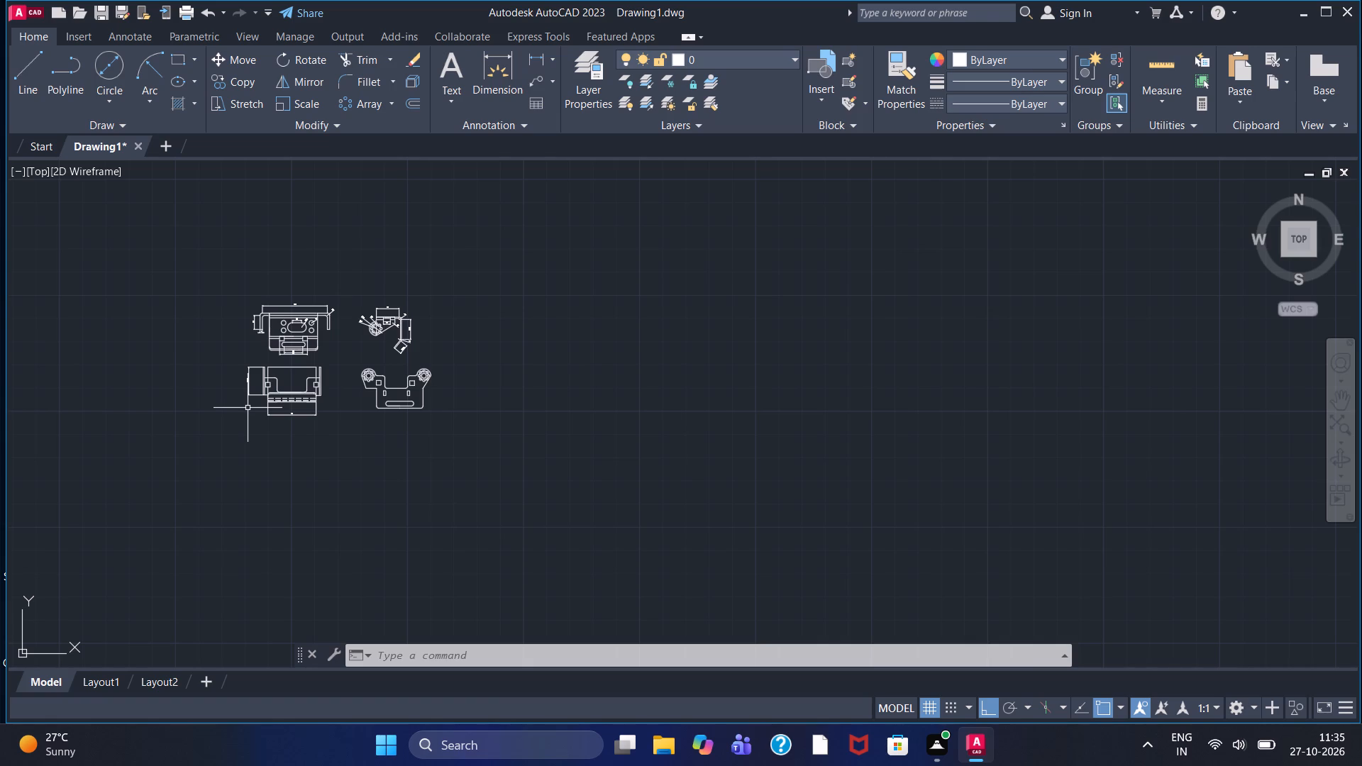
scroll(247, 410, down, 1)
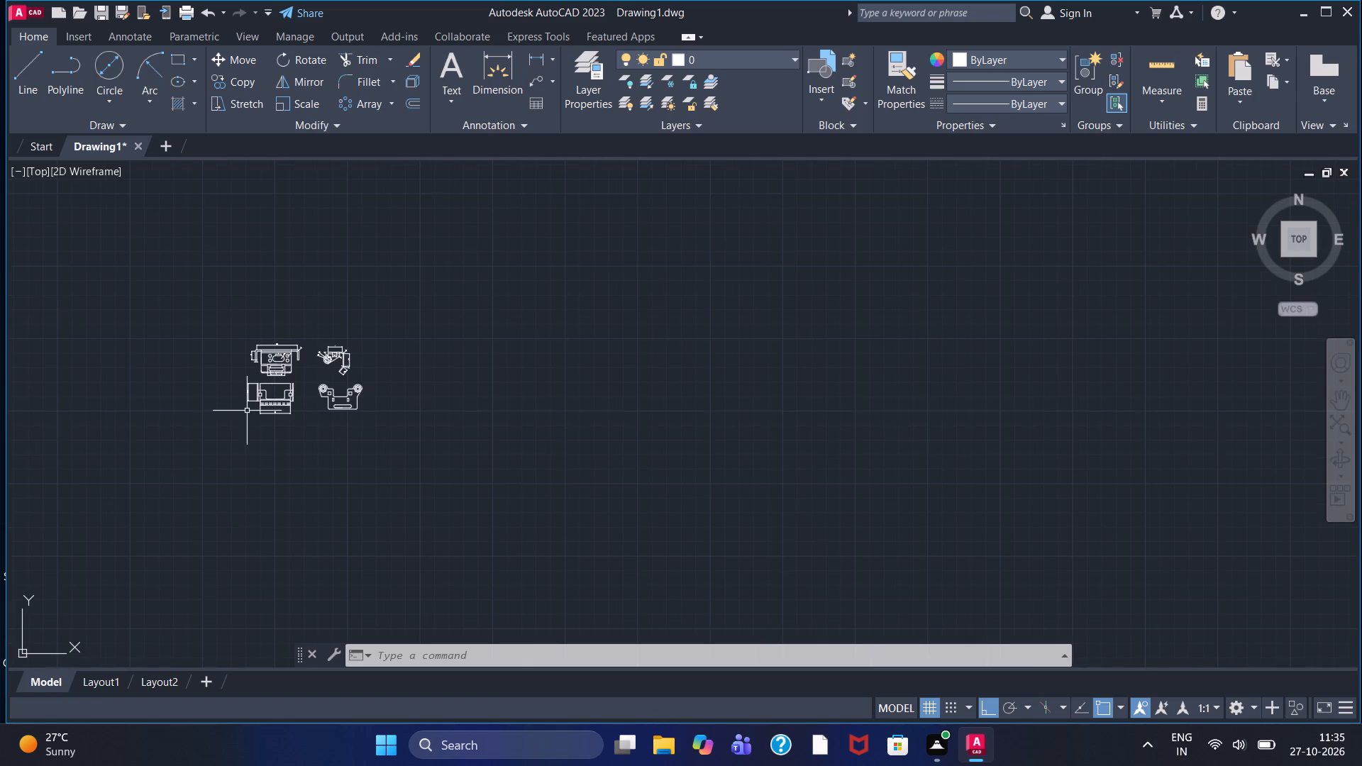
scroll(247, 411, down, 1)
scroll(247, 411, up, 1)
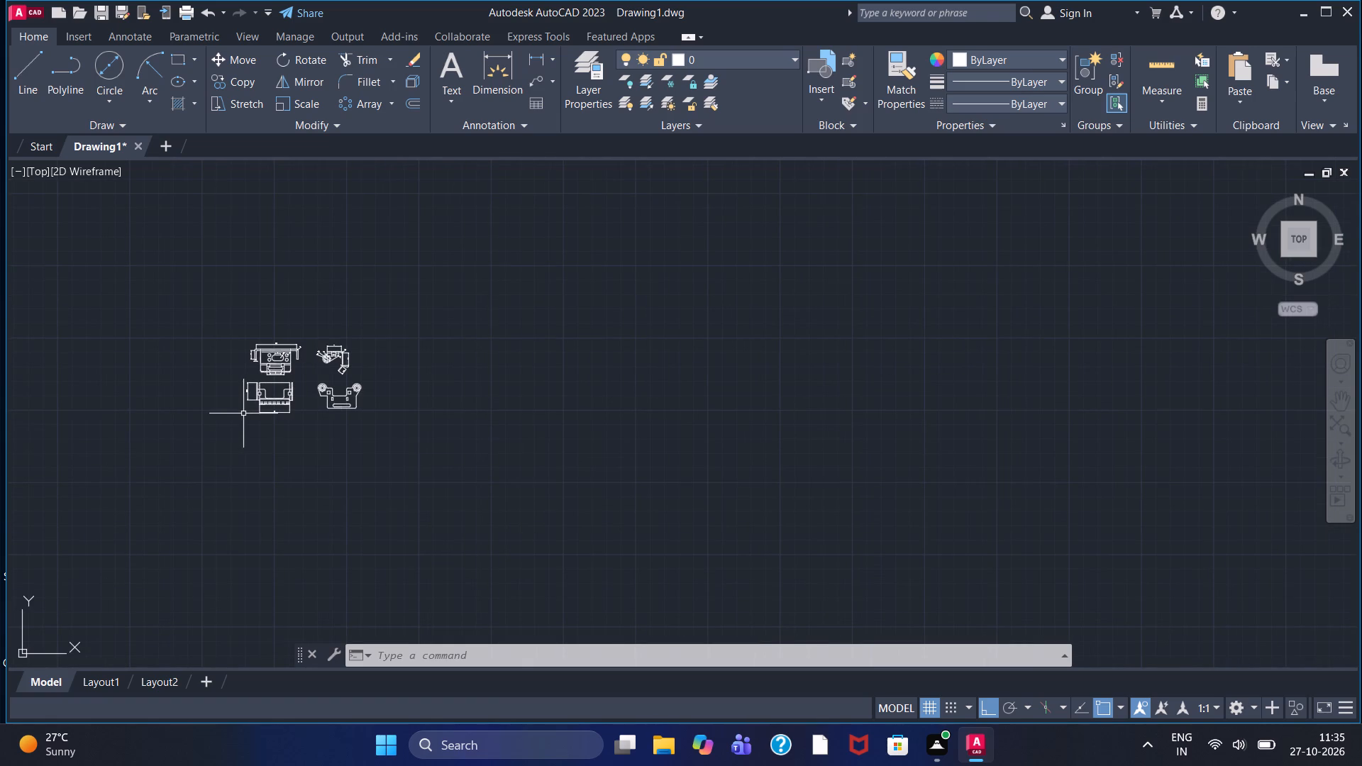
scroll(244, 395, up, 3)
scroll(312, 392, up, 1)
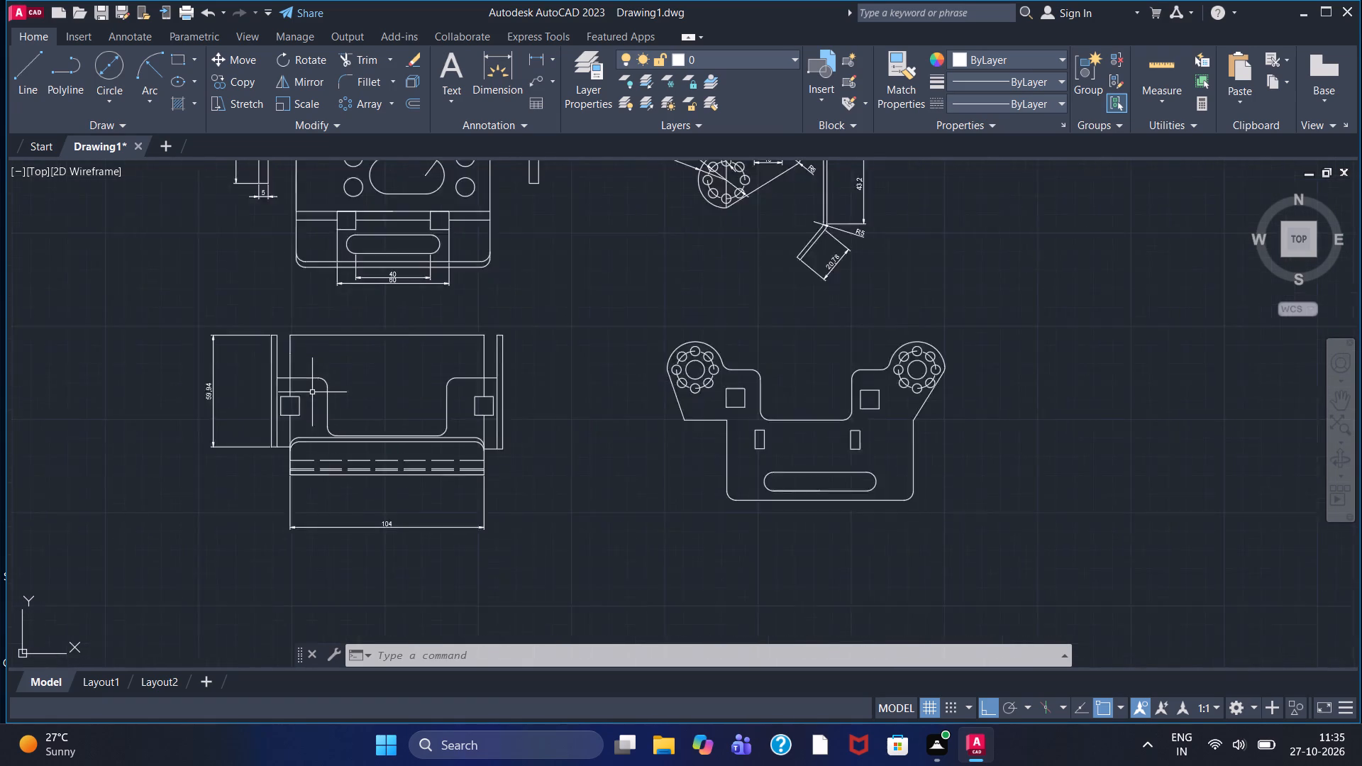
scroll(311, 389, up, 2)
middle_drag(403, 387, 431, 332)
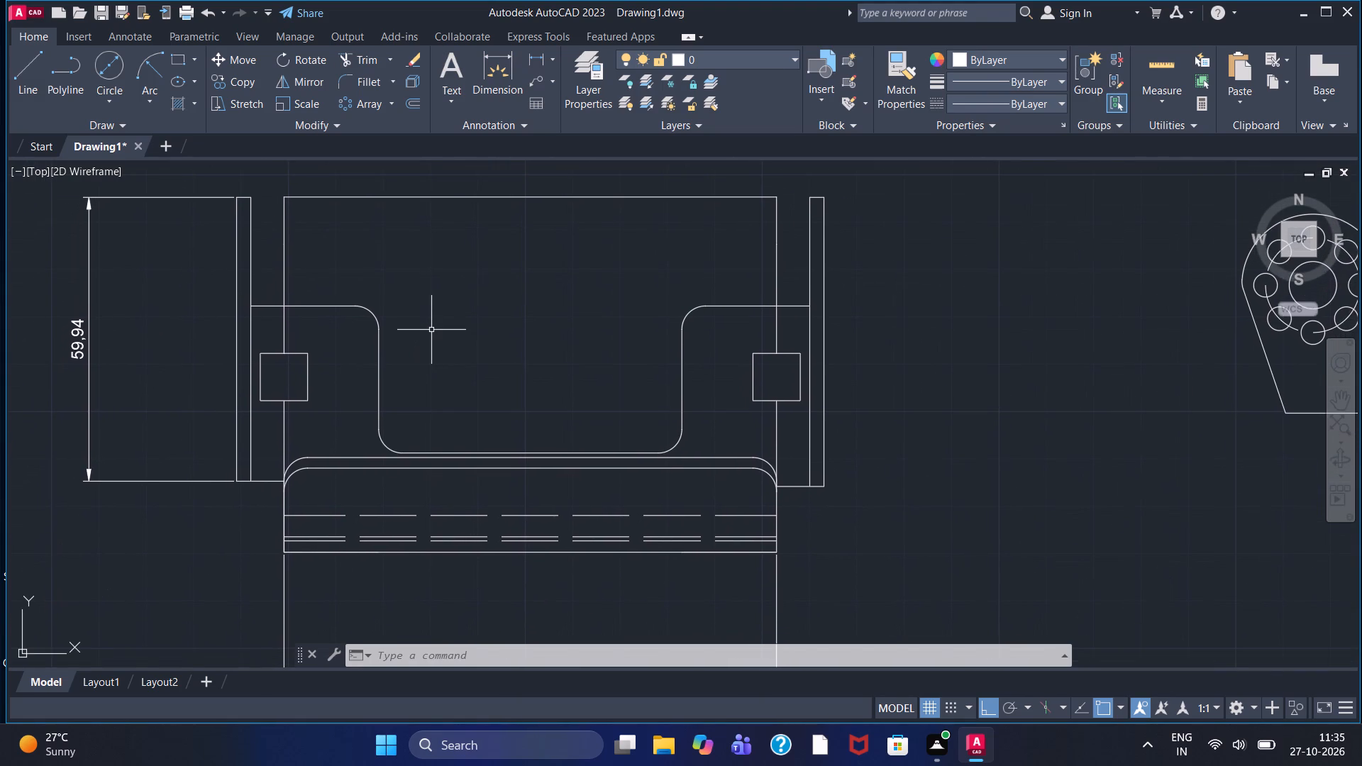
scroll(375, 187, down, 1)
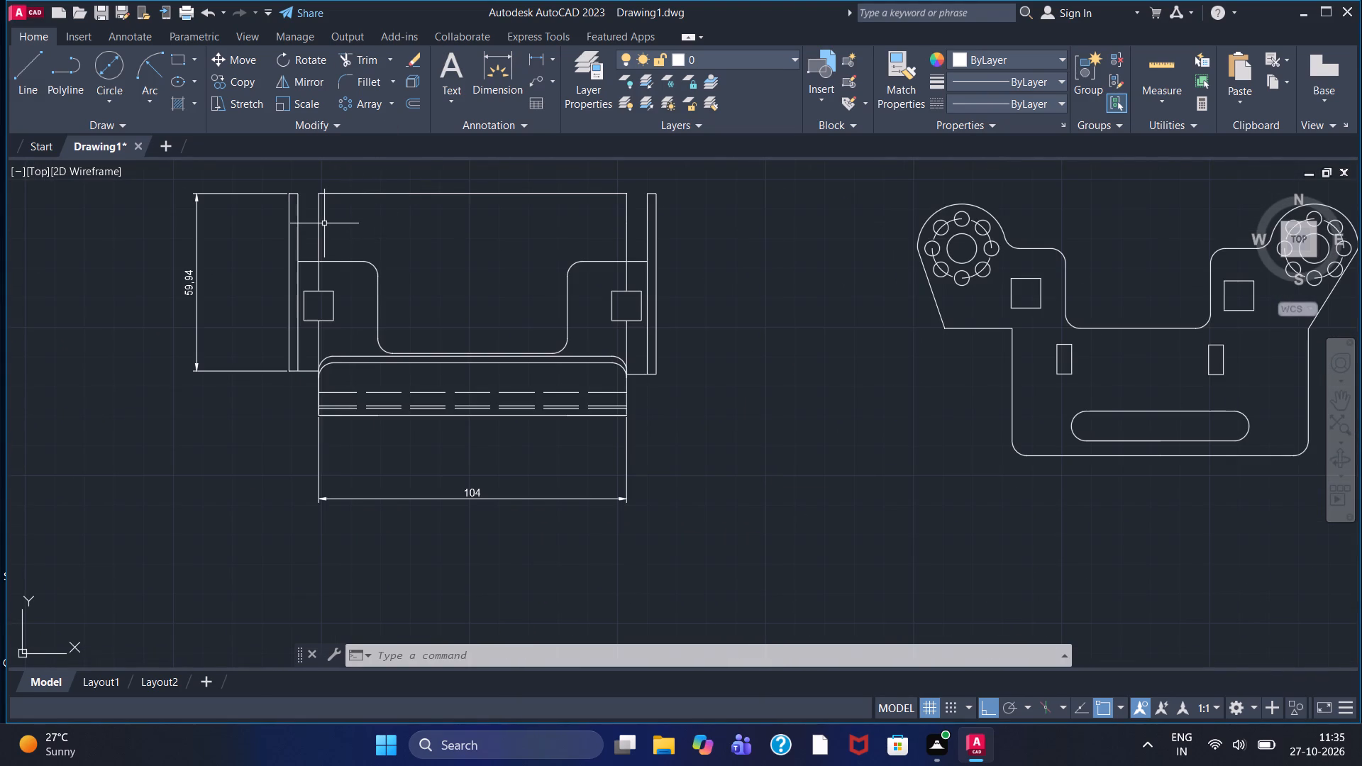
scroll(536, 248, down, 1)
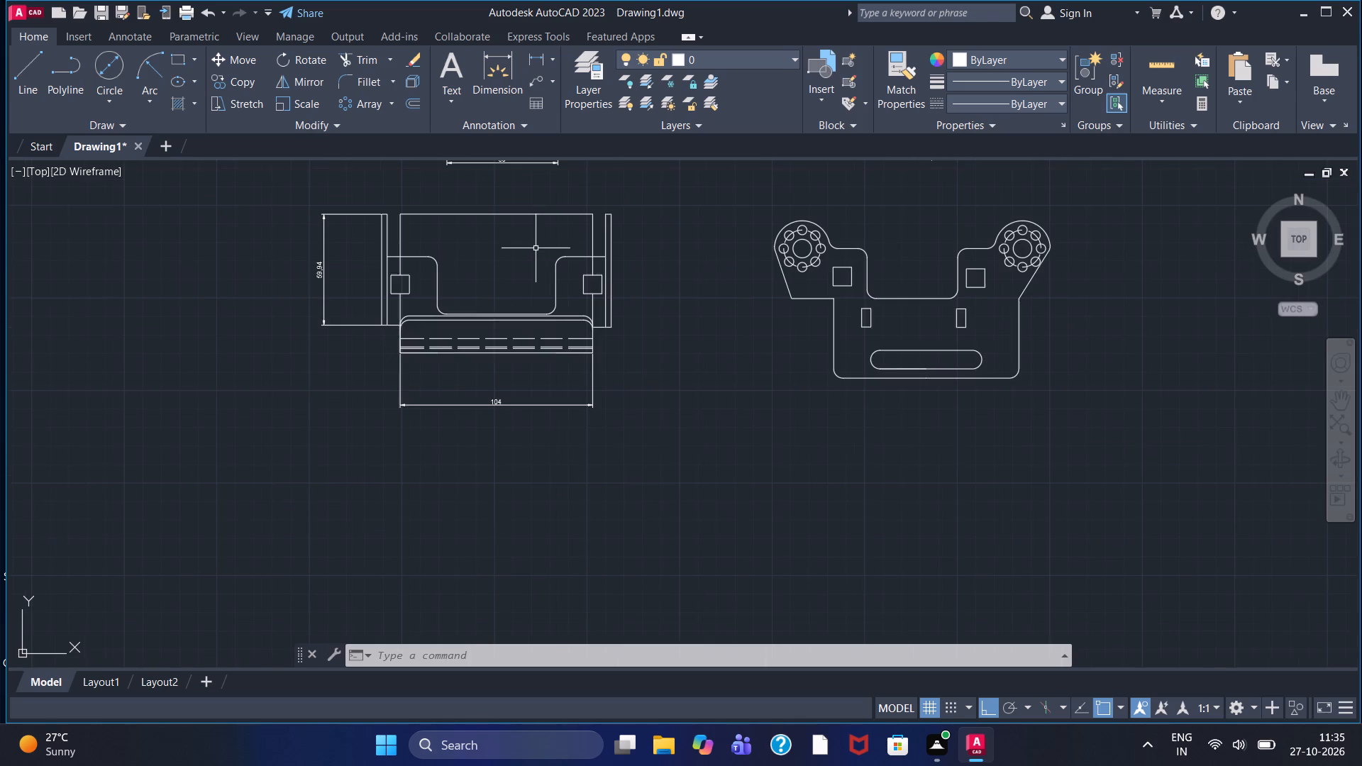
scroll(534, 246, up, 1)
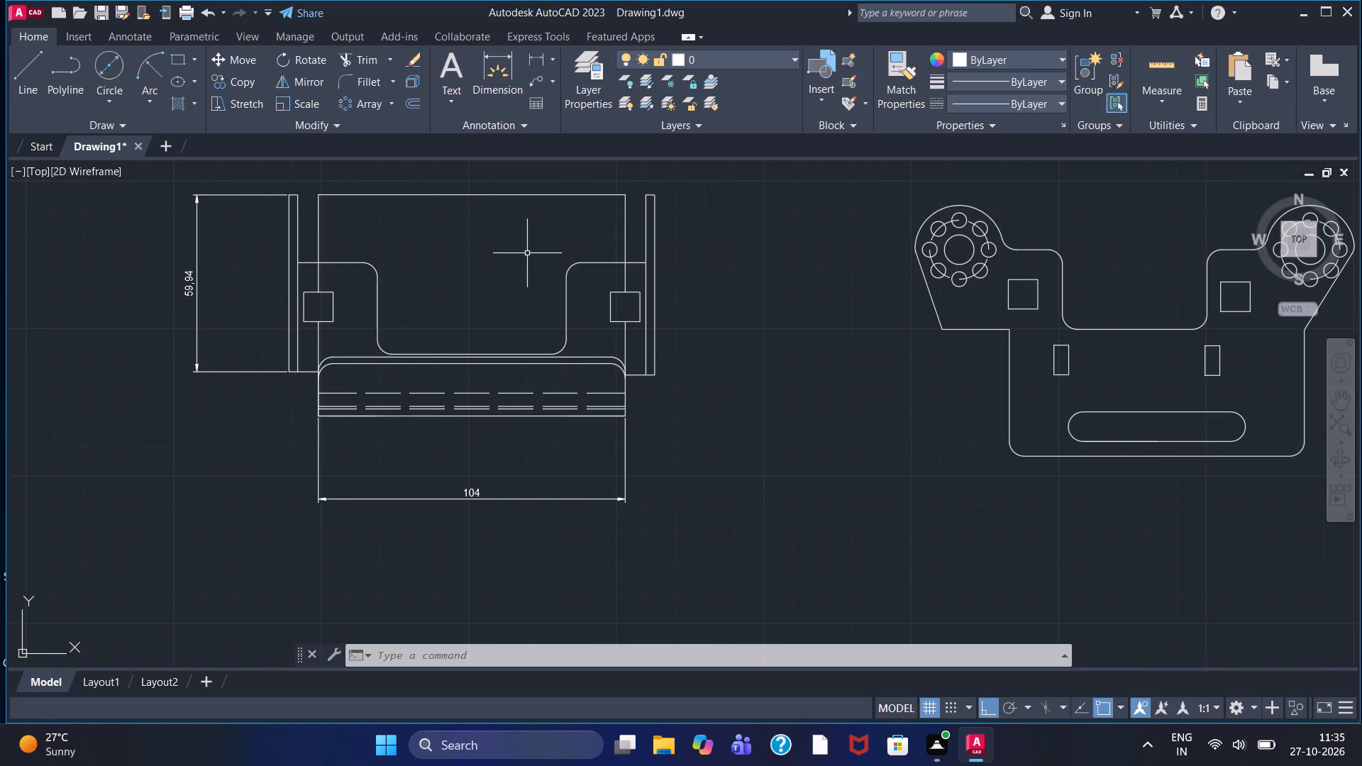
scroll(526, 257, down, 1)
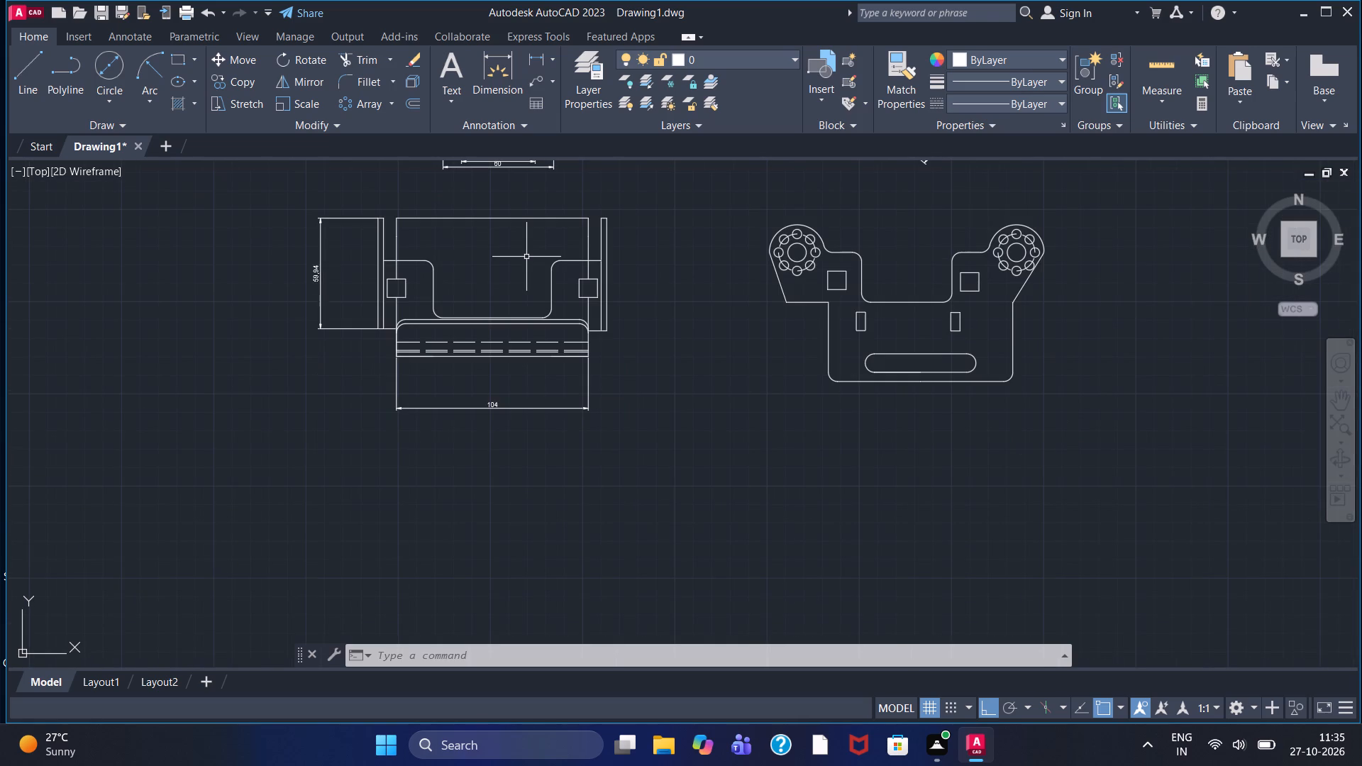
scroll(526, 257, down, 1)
Add a vertical linear dimension for the height of the left small square in the view with the 104 width, placed inside the view.
scroll(526, 257, up, 2)
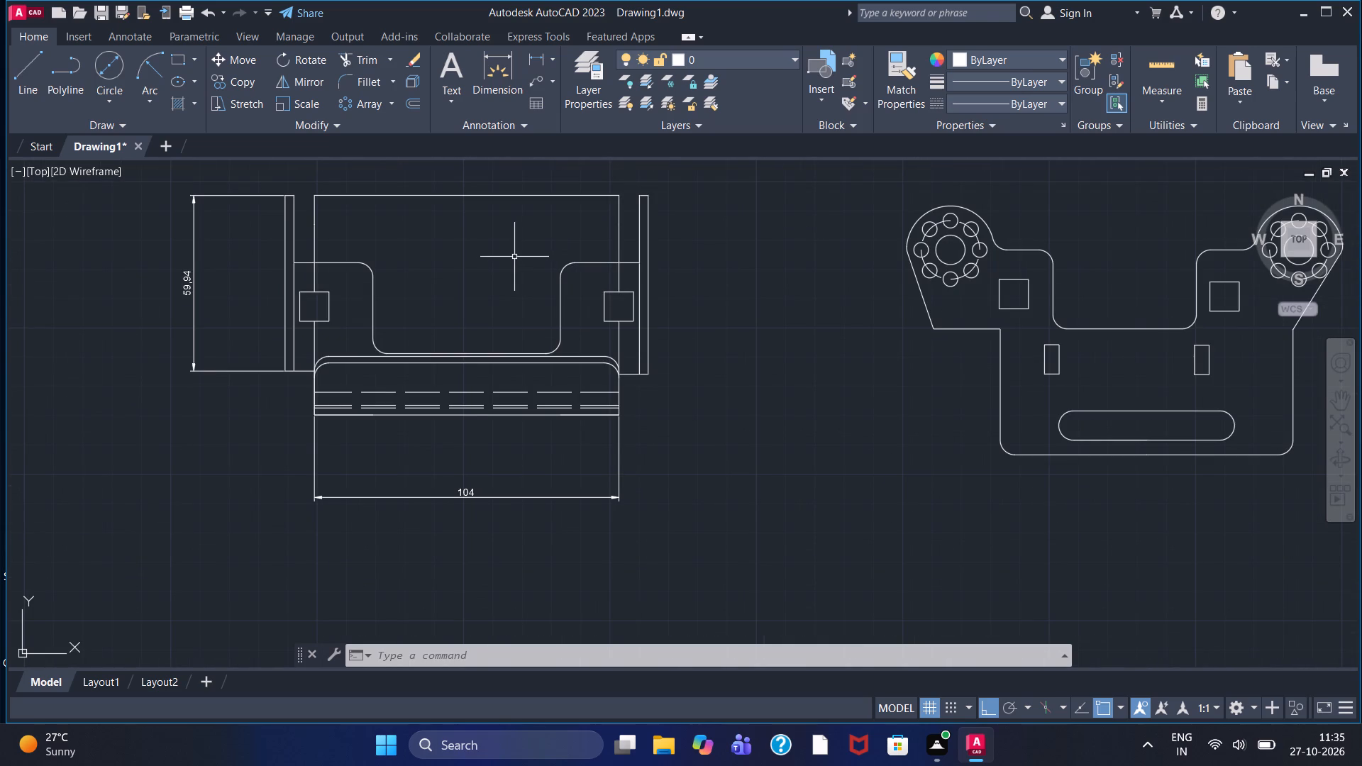
middle_drag(481, 255, 520, 320)
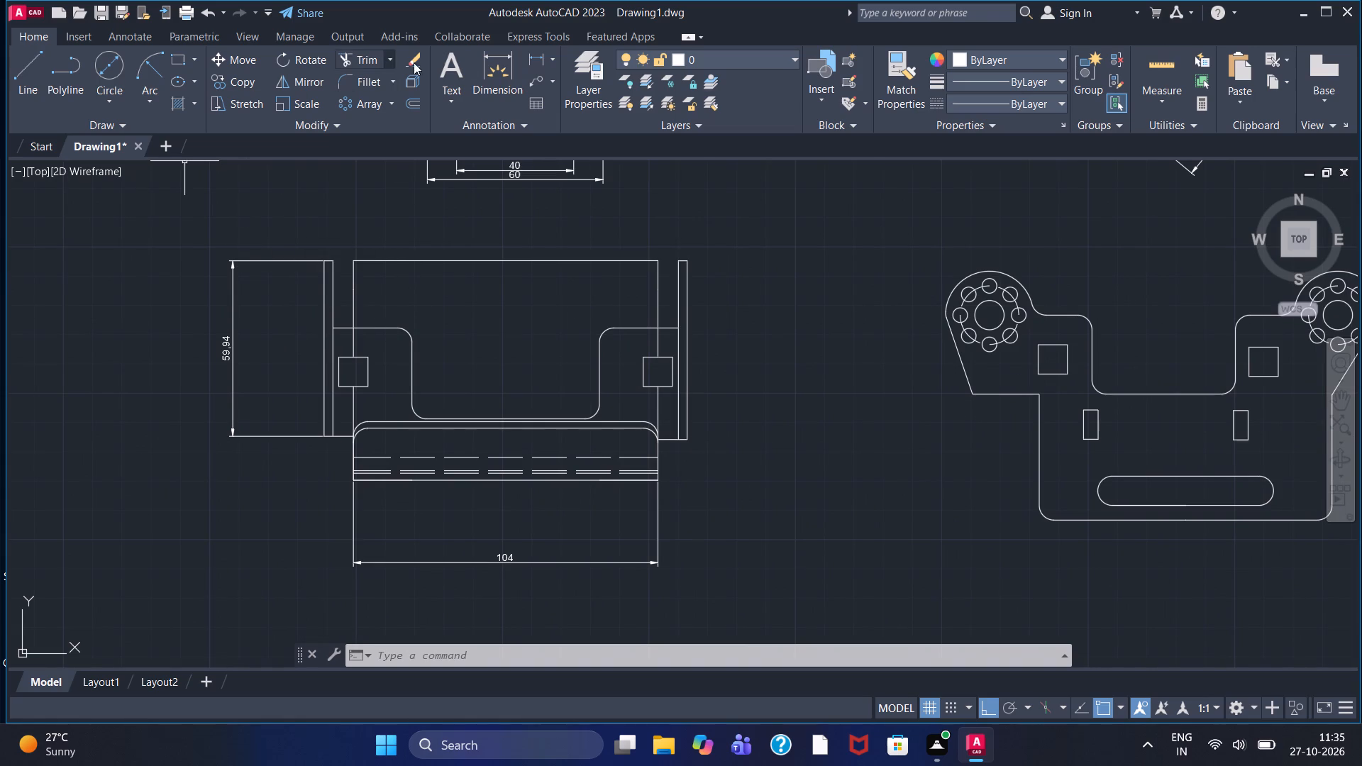
click(533, 57)
scroll(426, 294, up, 2)
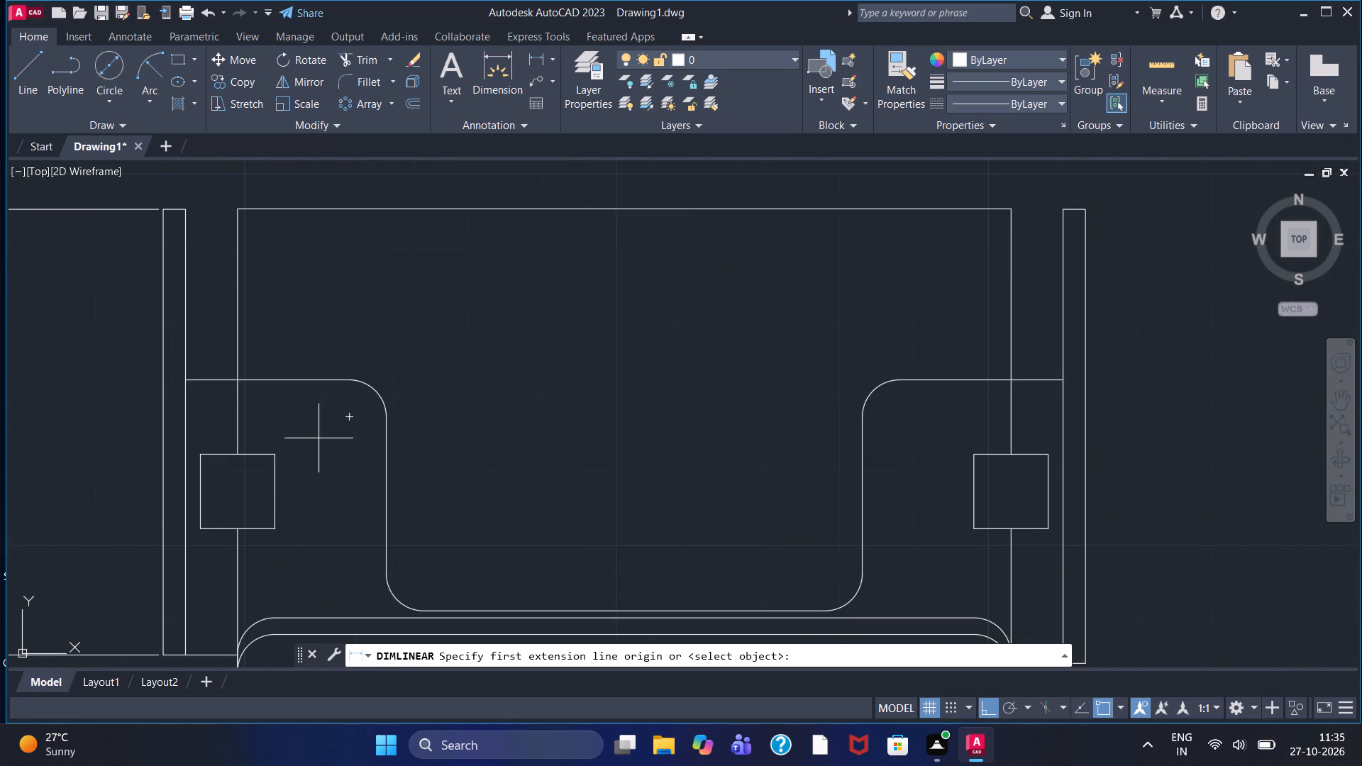
click(277, 455)
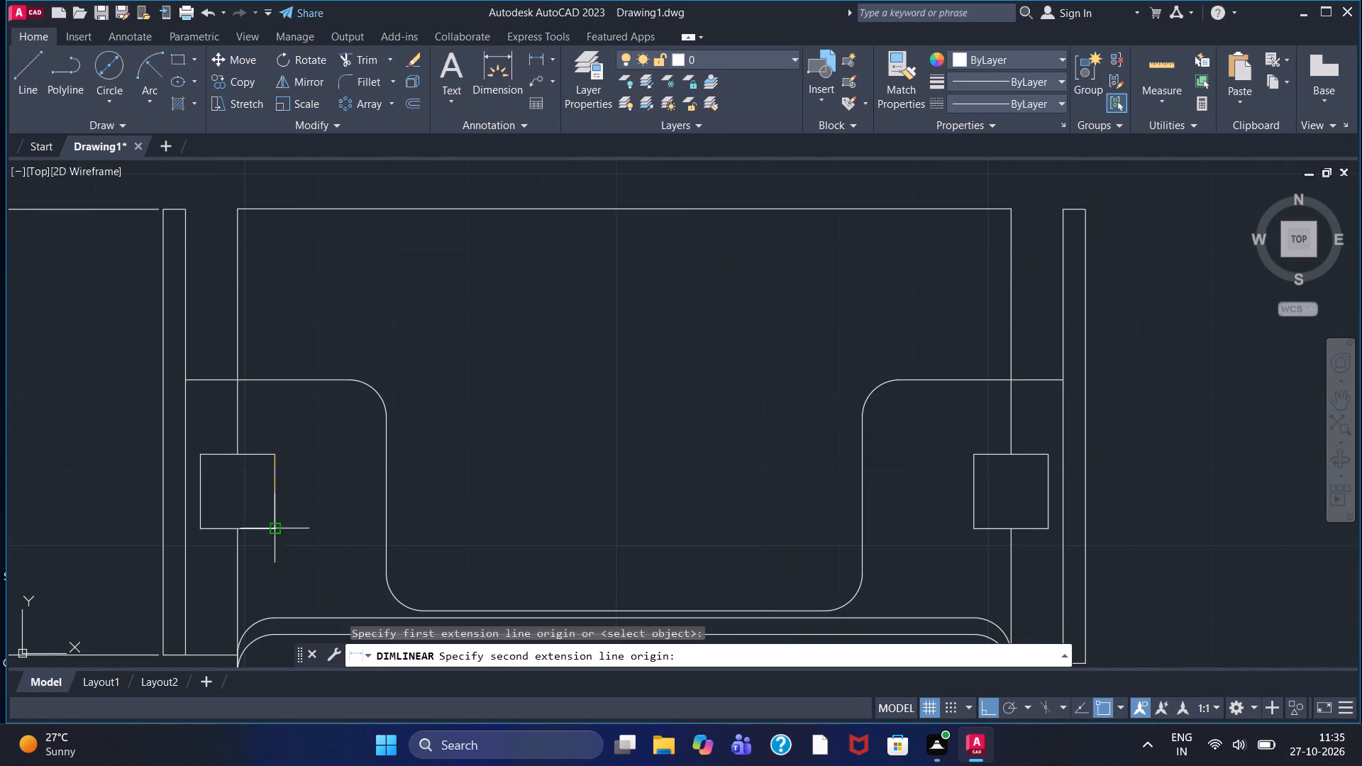
click(274, 528)
click(339, 528)
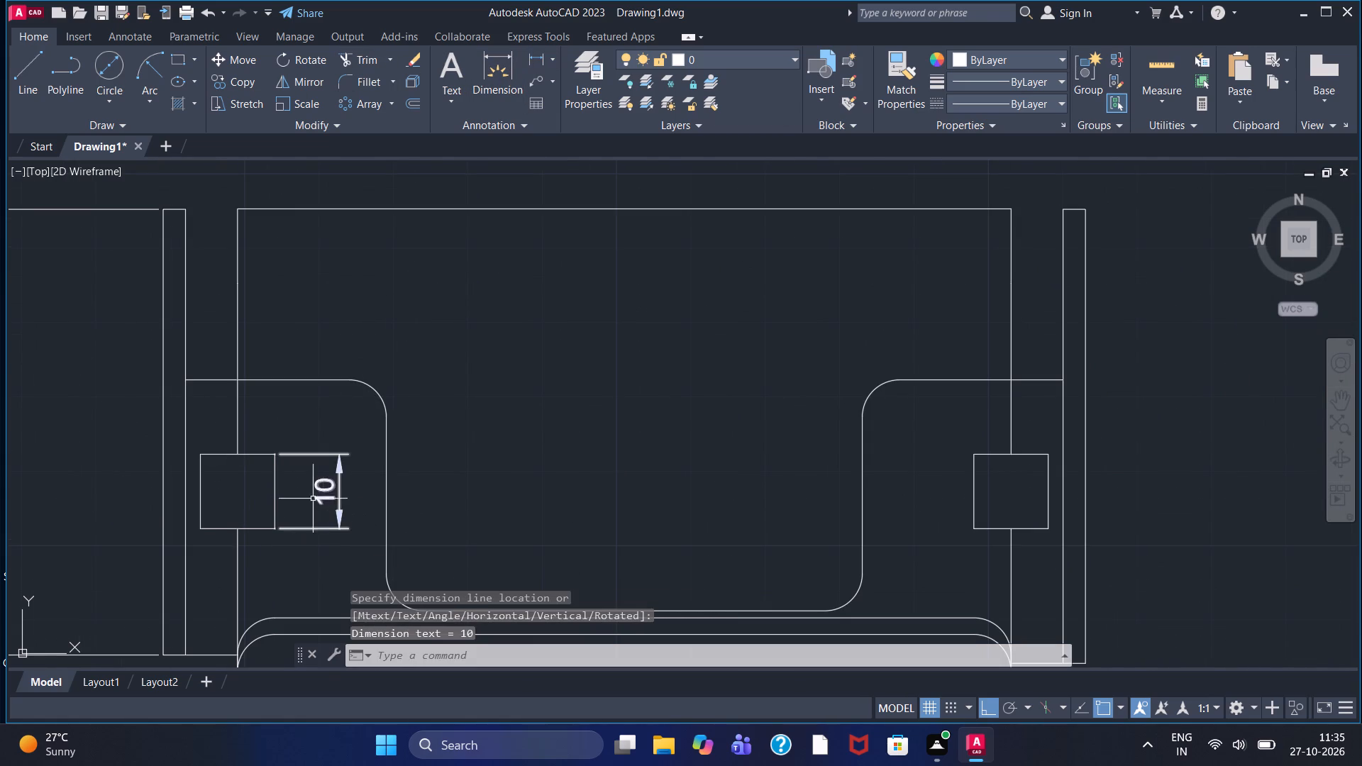
Add a radius dimension to the outer upper-left corner of the lower flange in the same view, placed outside the corner.
scroll(300, 438, down, 1)
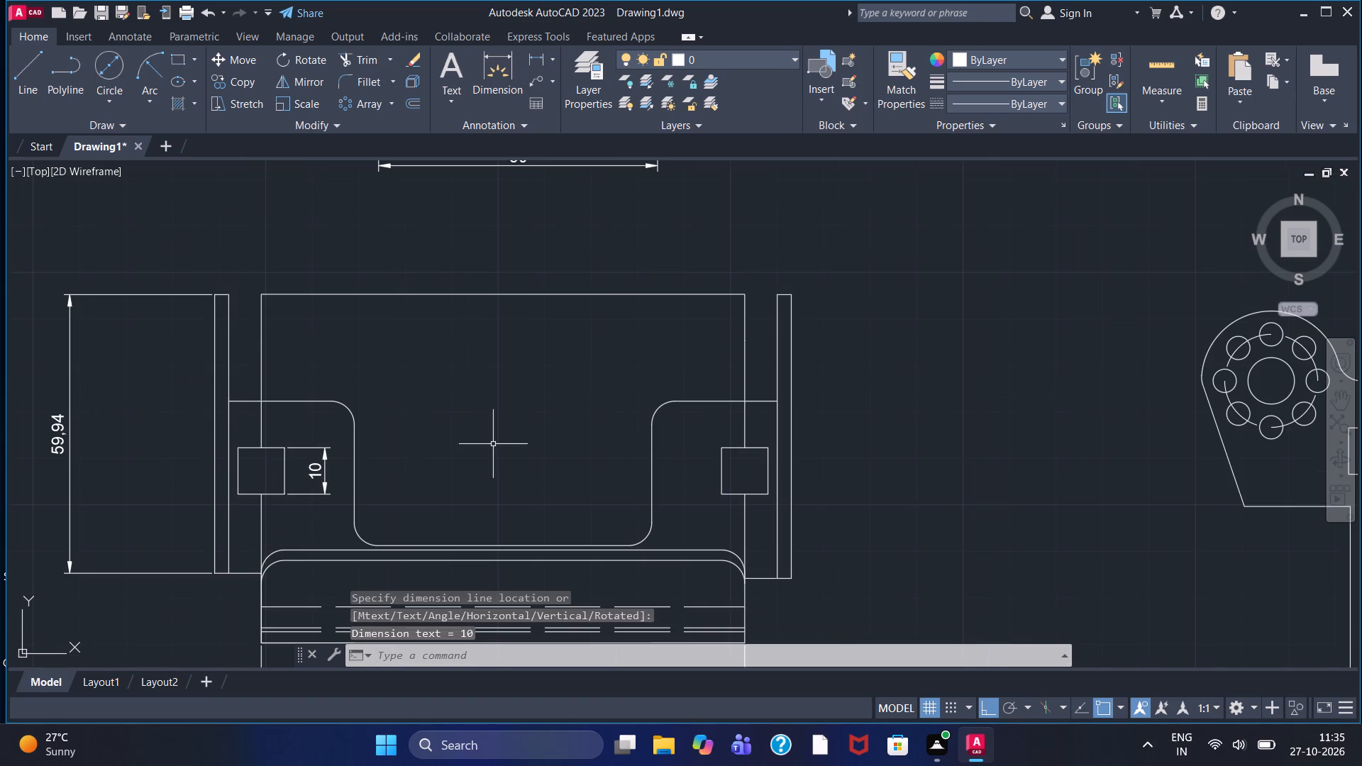
middle_drag(518, 433, 476, 387)
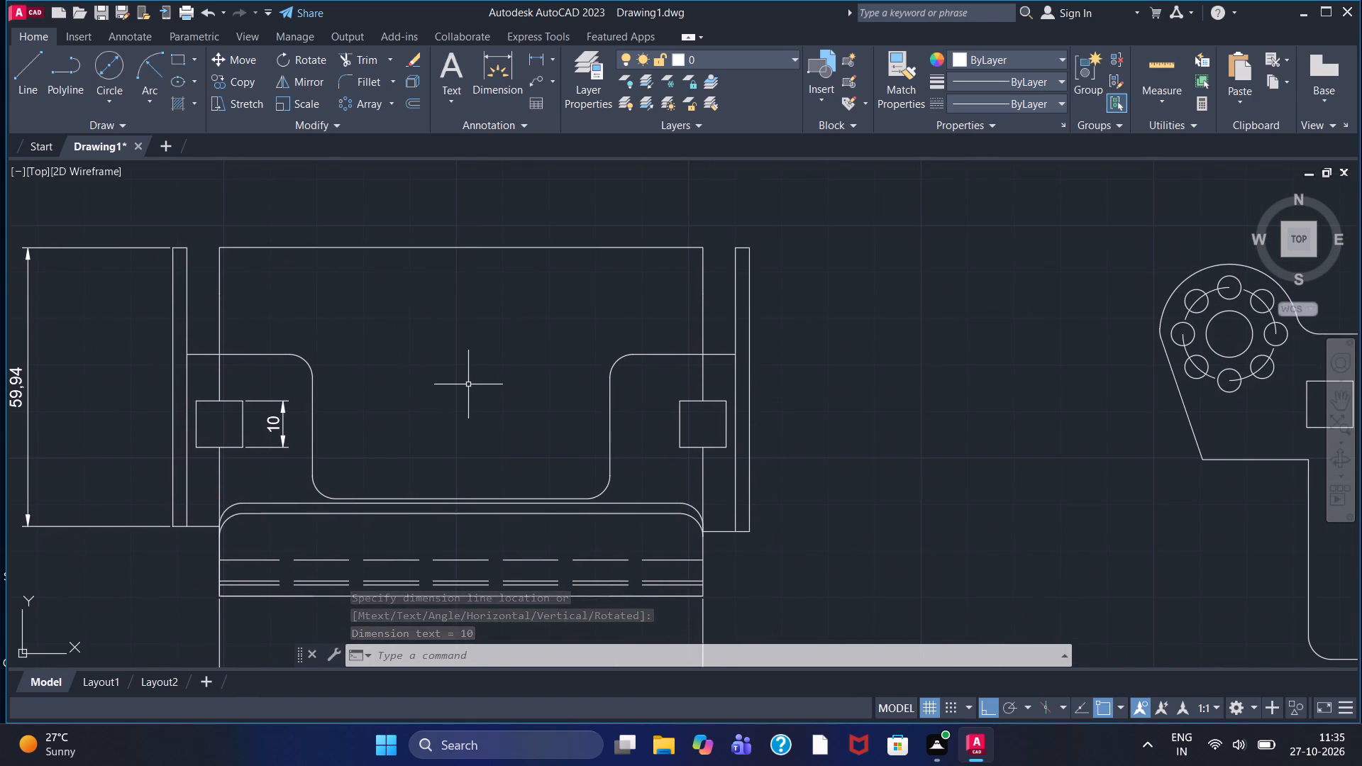
click(550, 62)
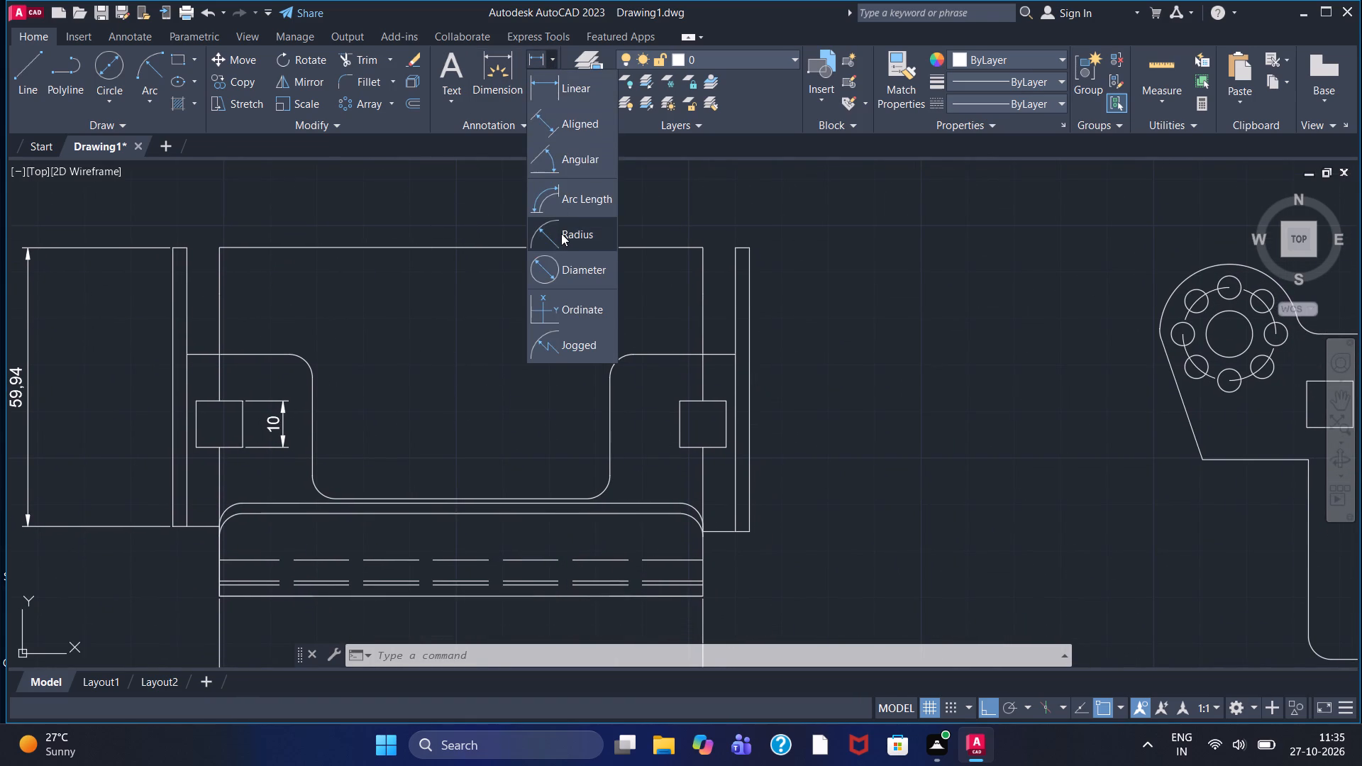
click(561, 233)
click(231, 506)
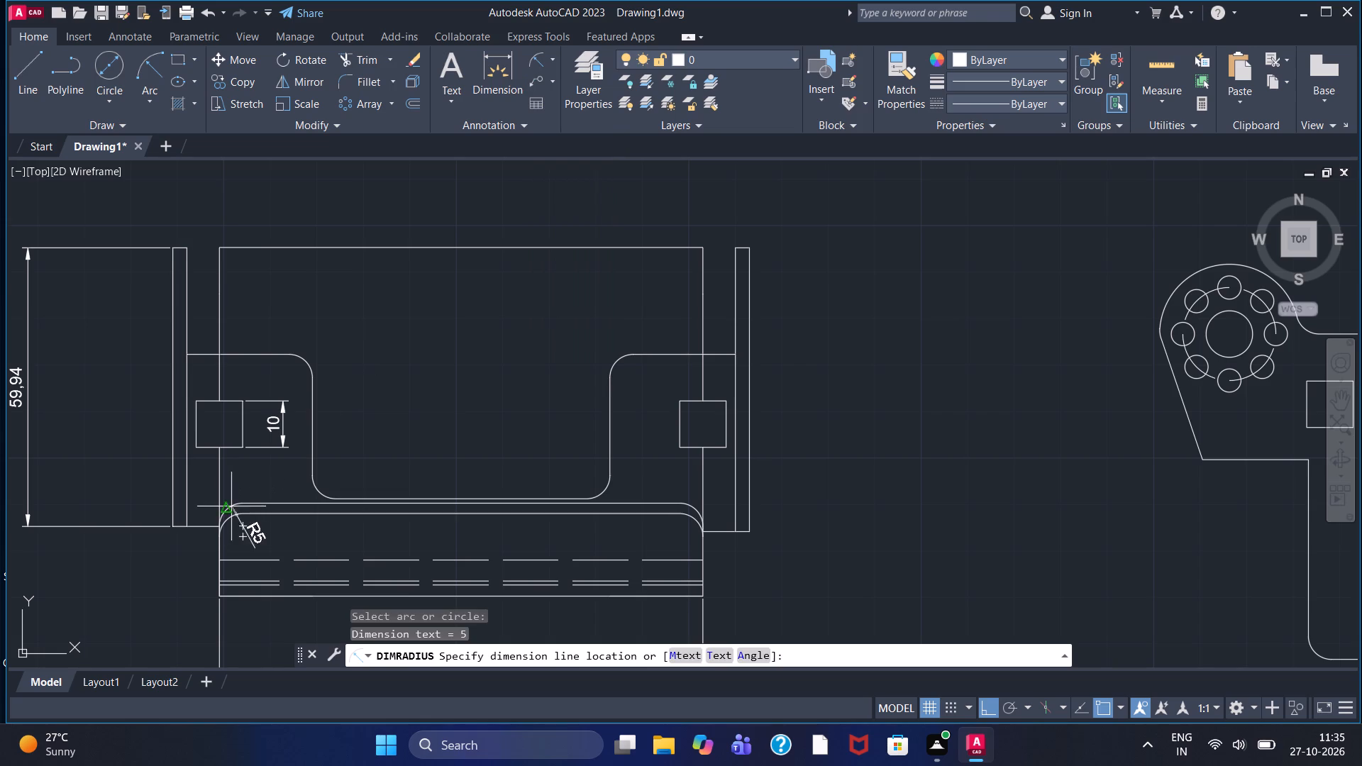
click(202, 490)
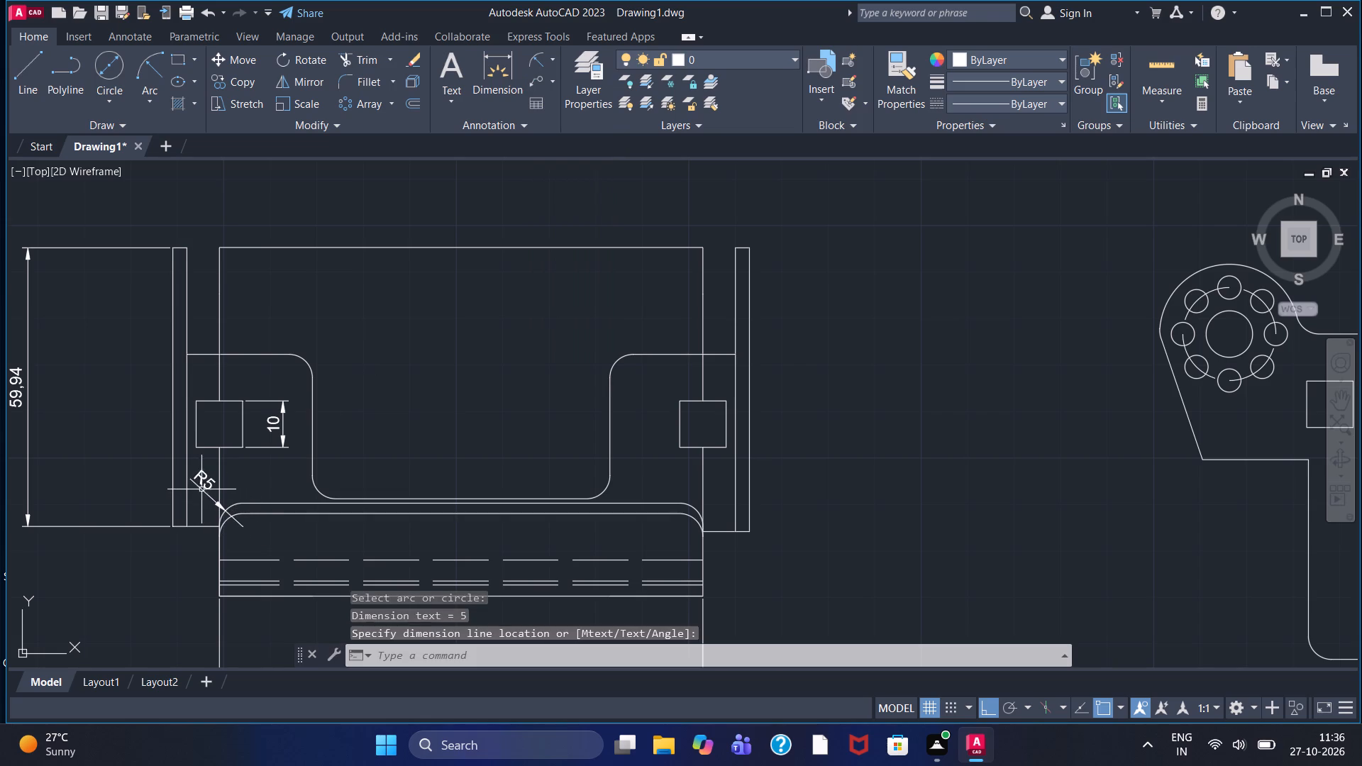
Add radius dimensions to the upper-left and lower-right rounded corners of the U-shaped cutout in the same view.
right_click(223, 460)
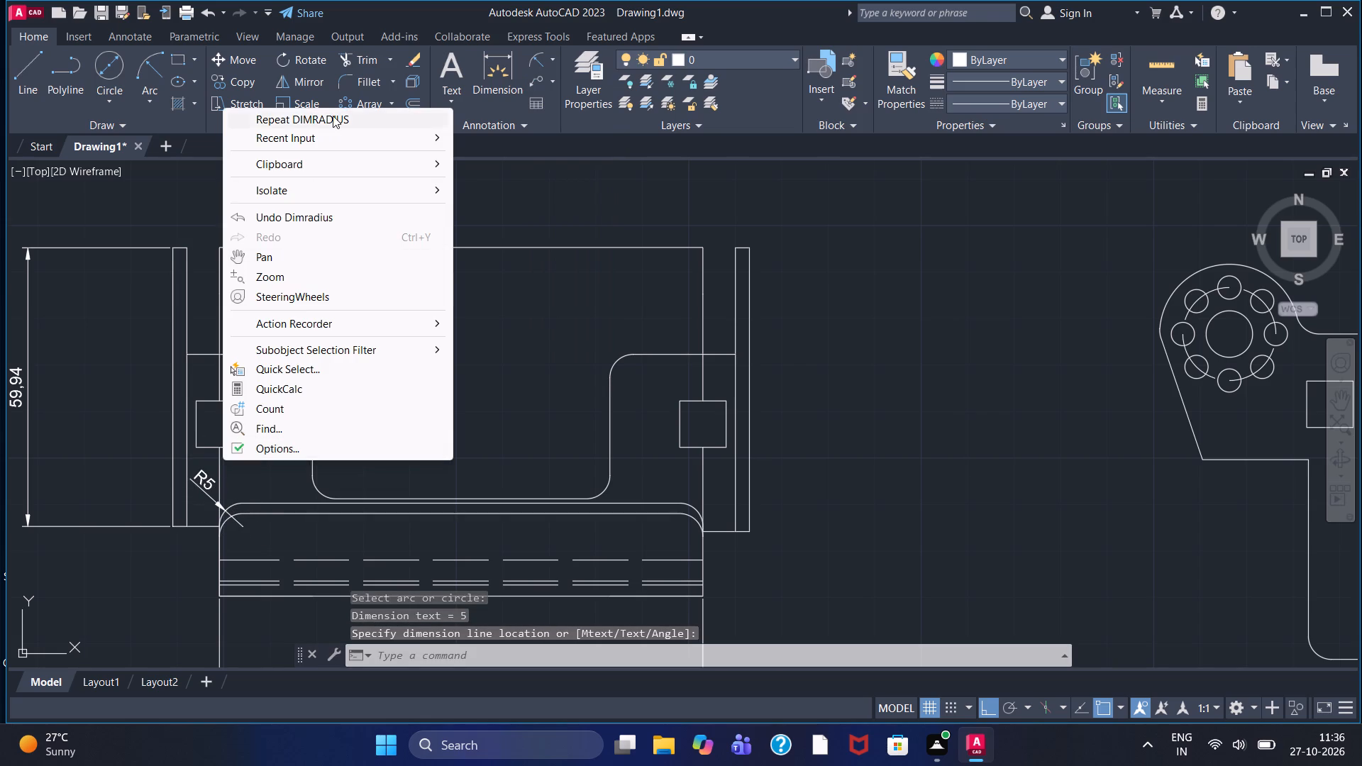
click(333, 116)
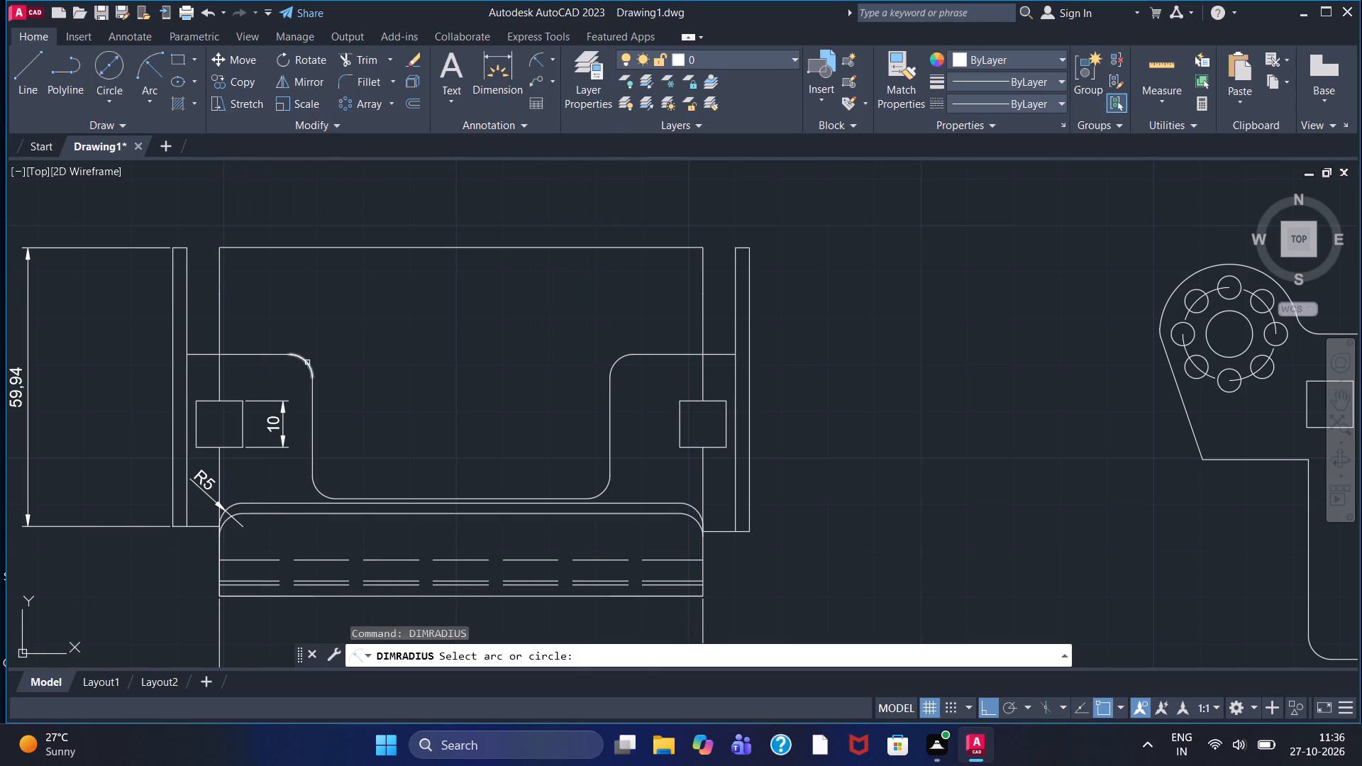
click(307, 362)
click(341, 330)
right_click(341, 328)
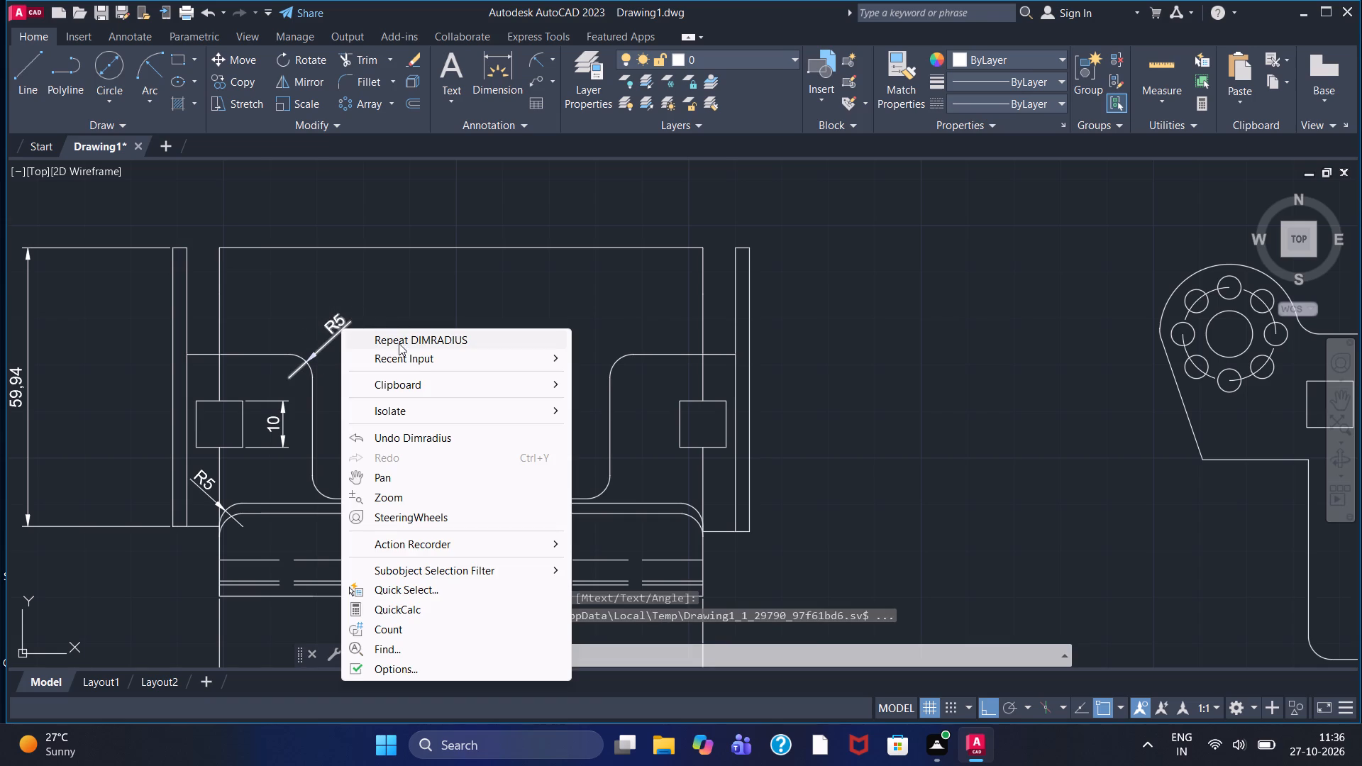
click(402, 338)
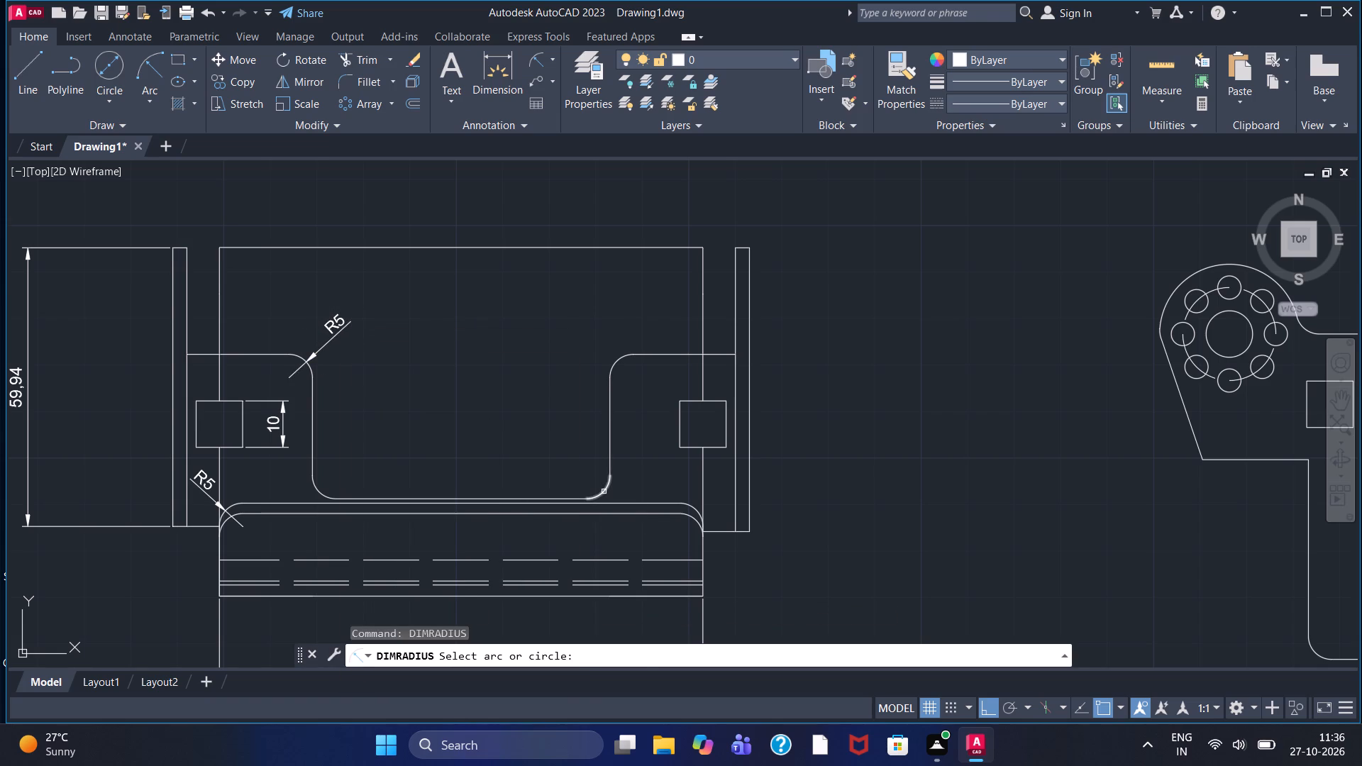
click(604, 492)
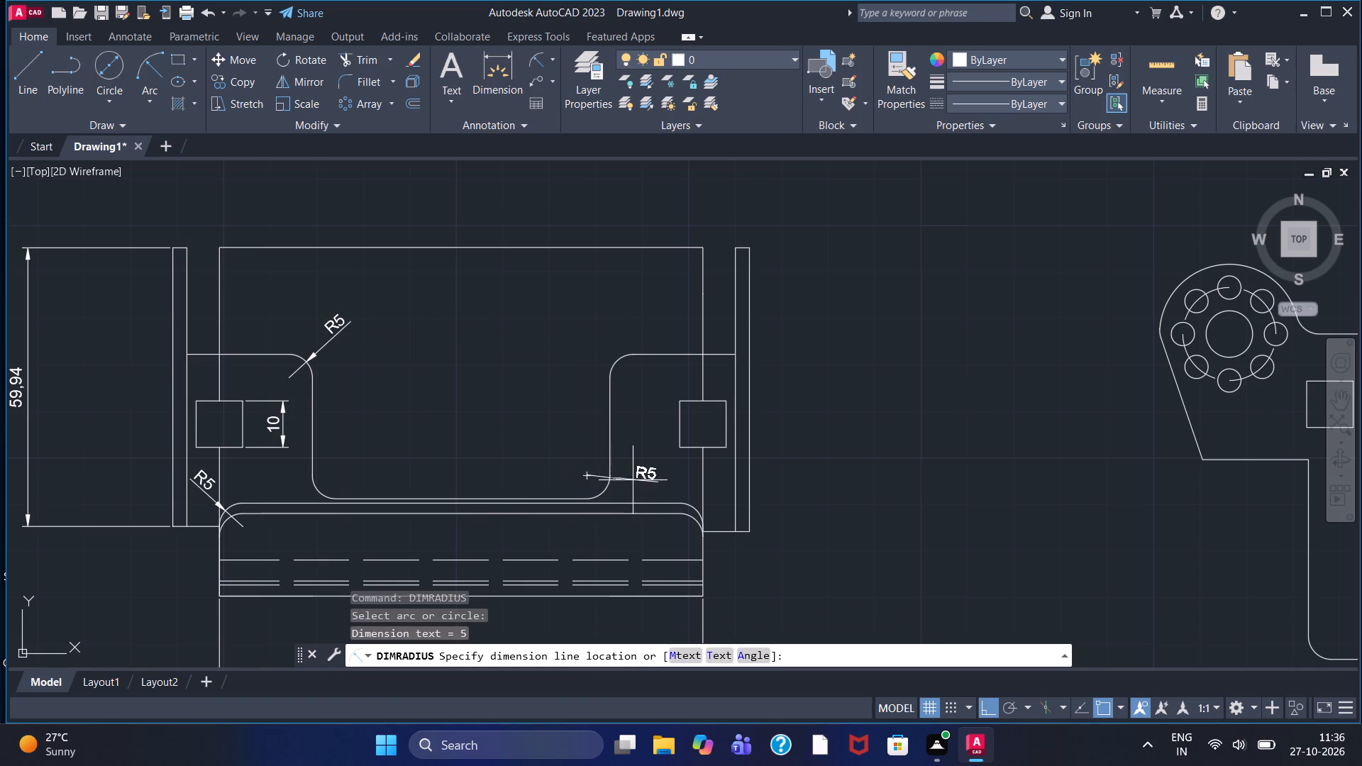
click(633, 480)
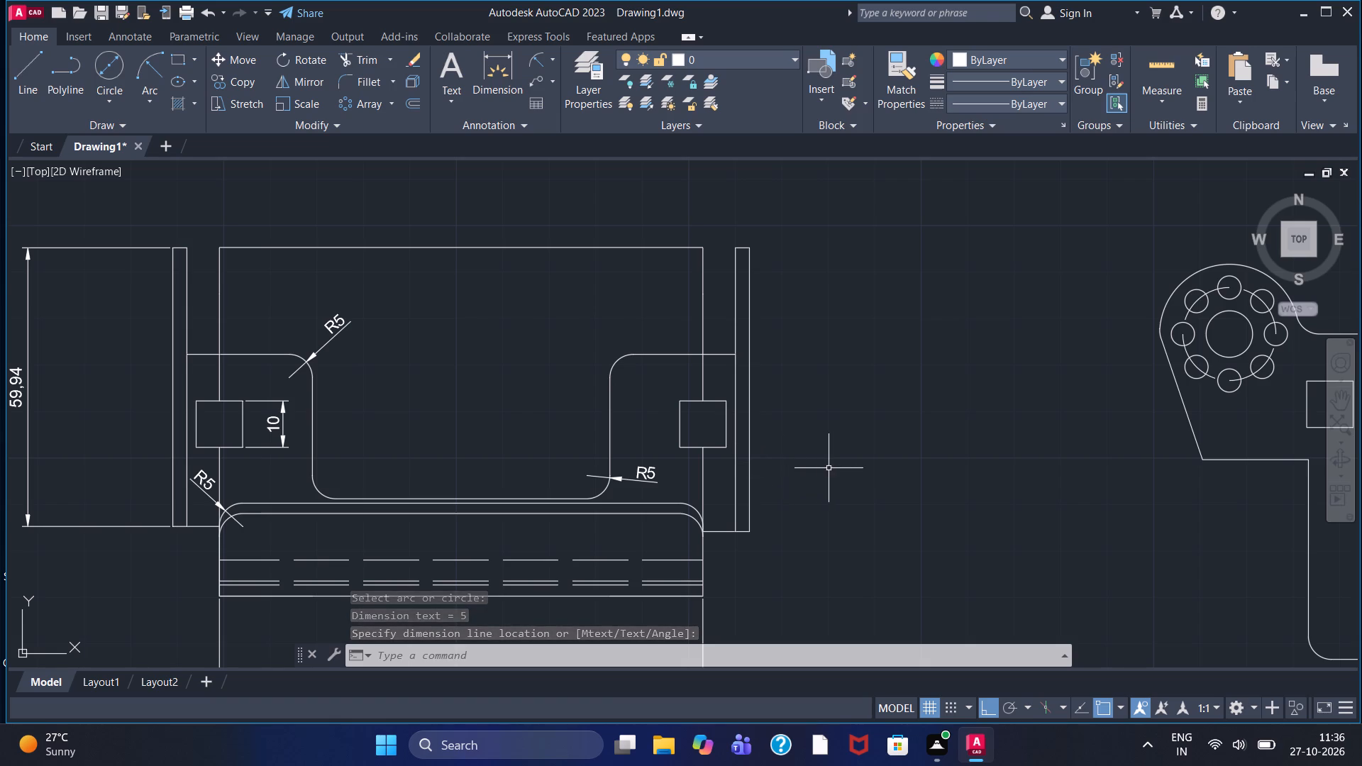
Add a radius dimension to the outer arc of the left lobe in the undimensioned two-lobed plate view, placed above it.
middle_drag(831, 464, 750, 306)
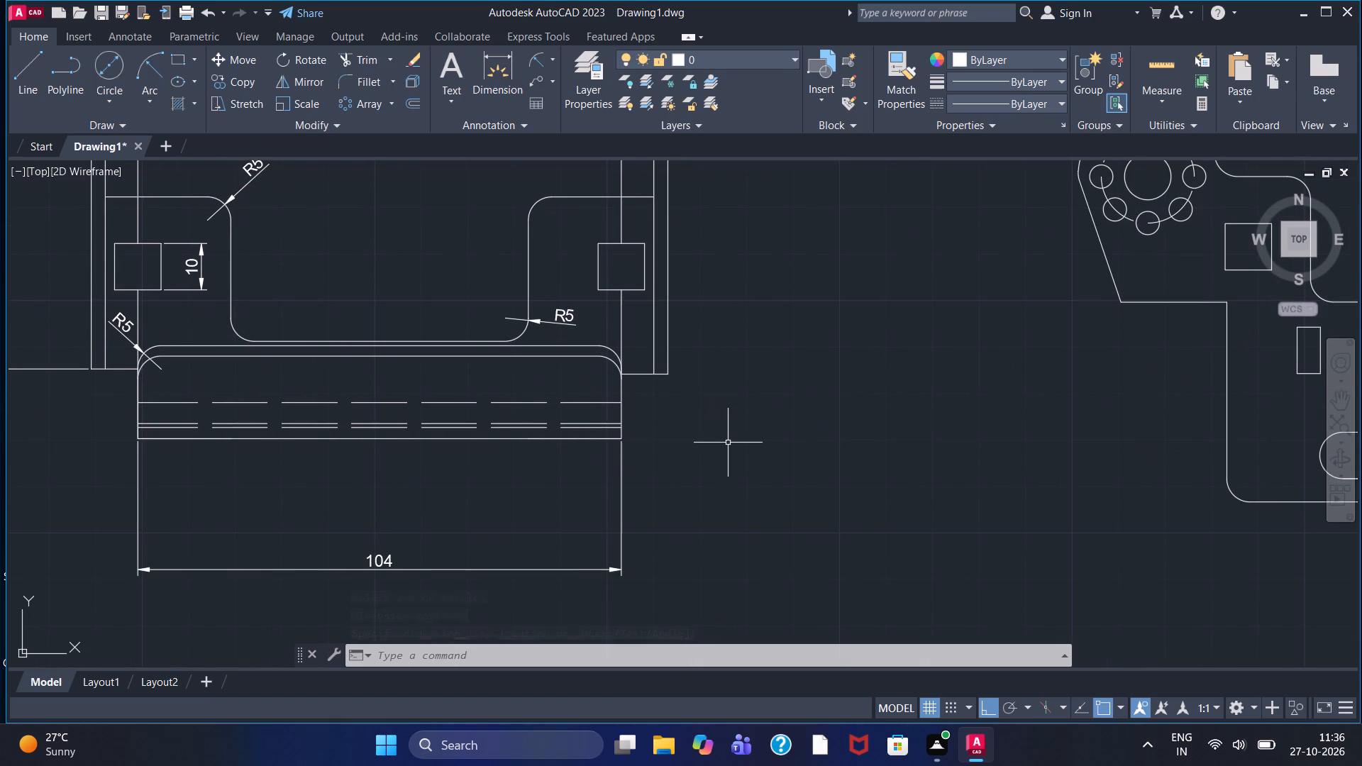
scroll(742, 447, down, 2)
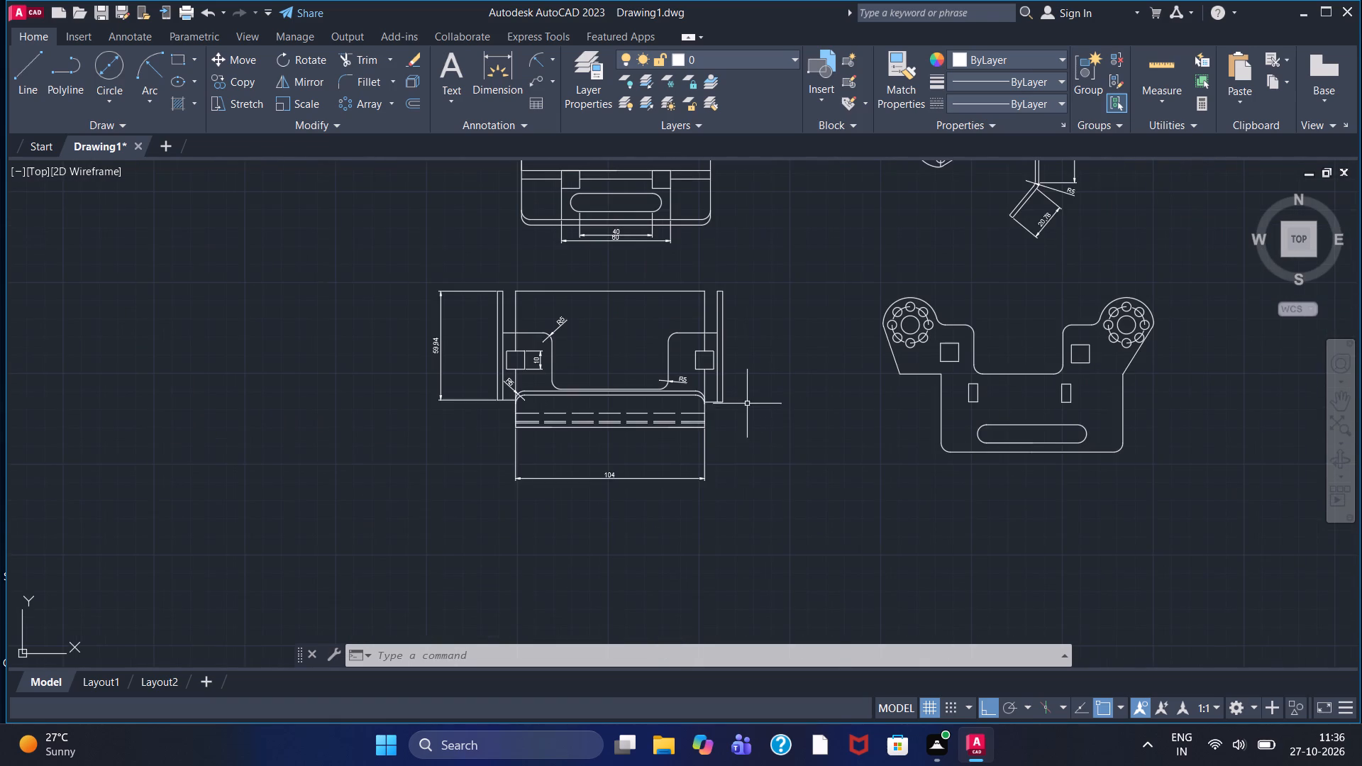
middle_drag(755, 391, 444, 487)
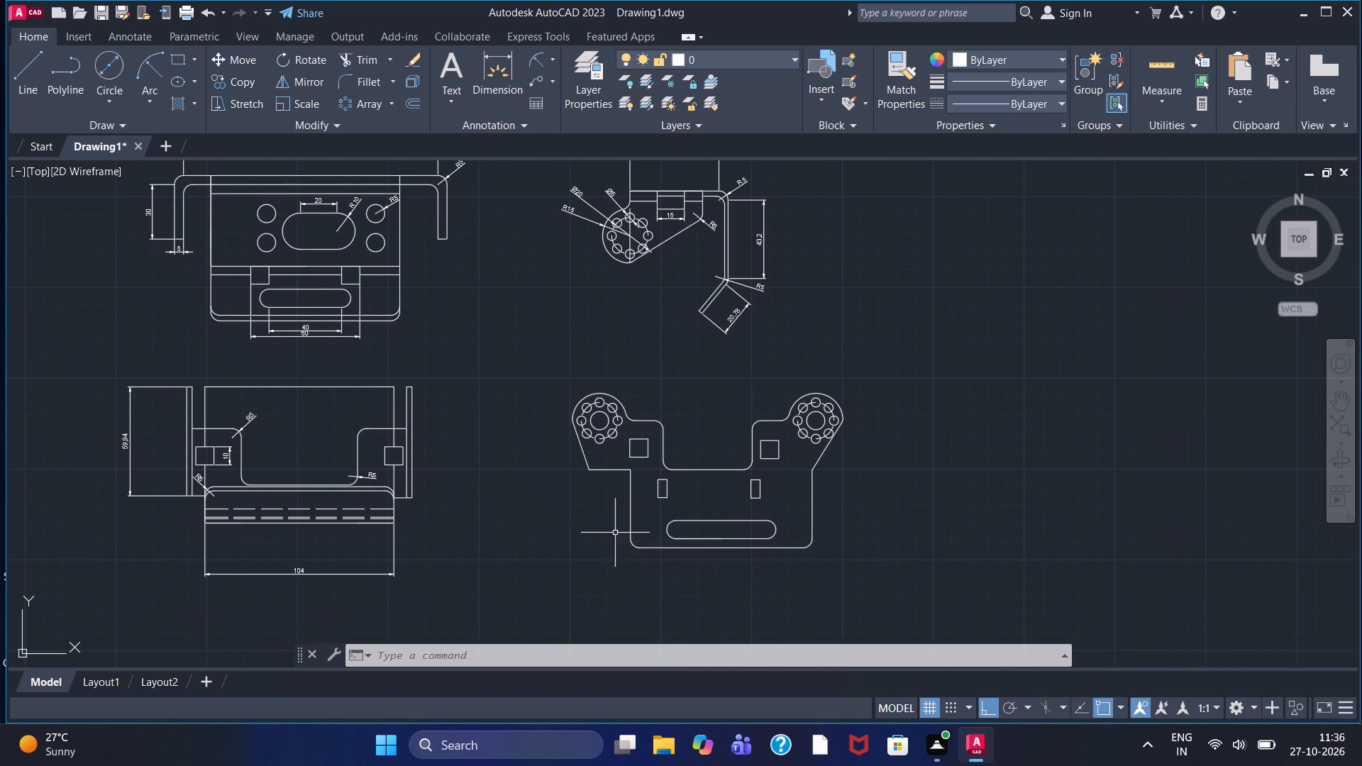
scroll(603, 526, up, 1)
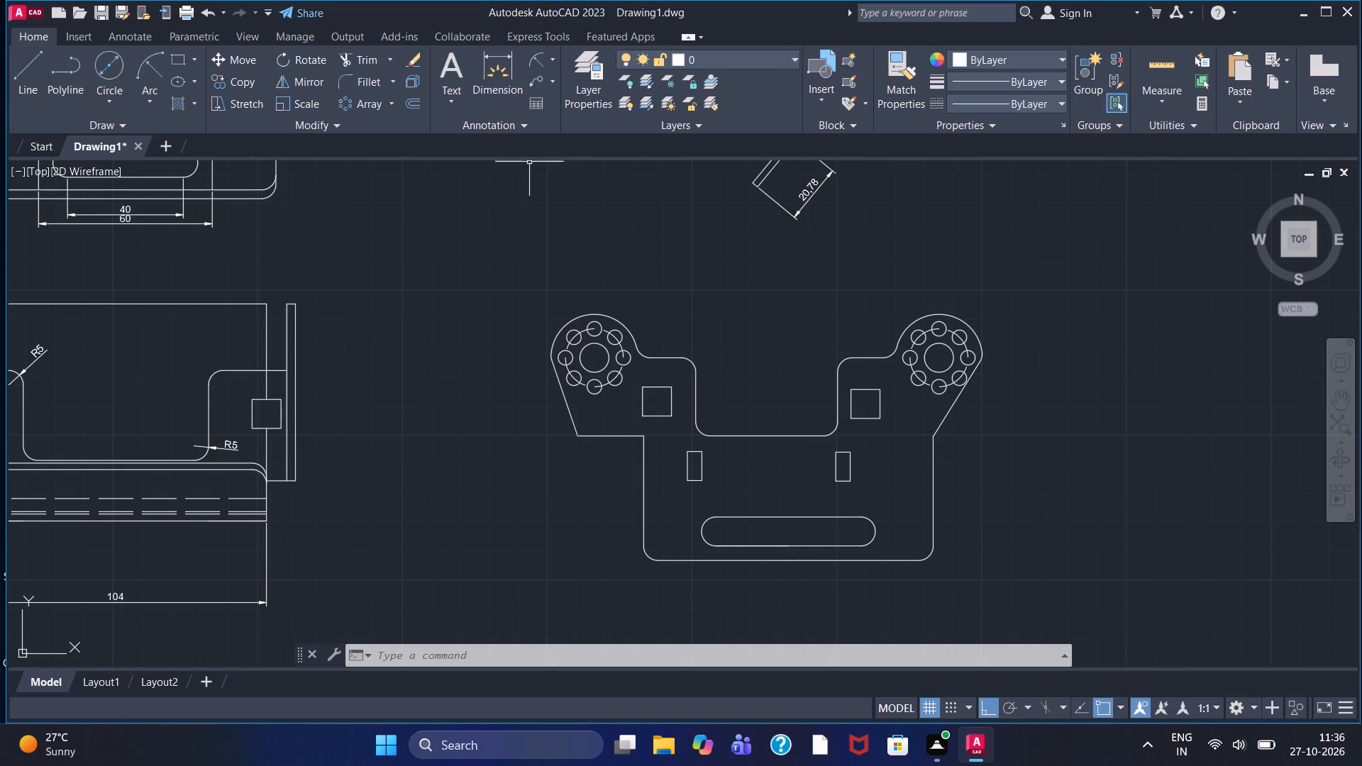
right_click(552, 299)
click(597, 310)
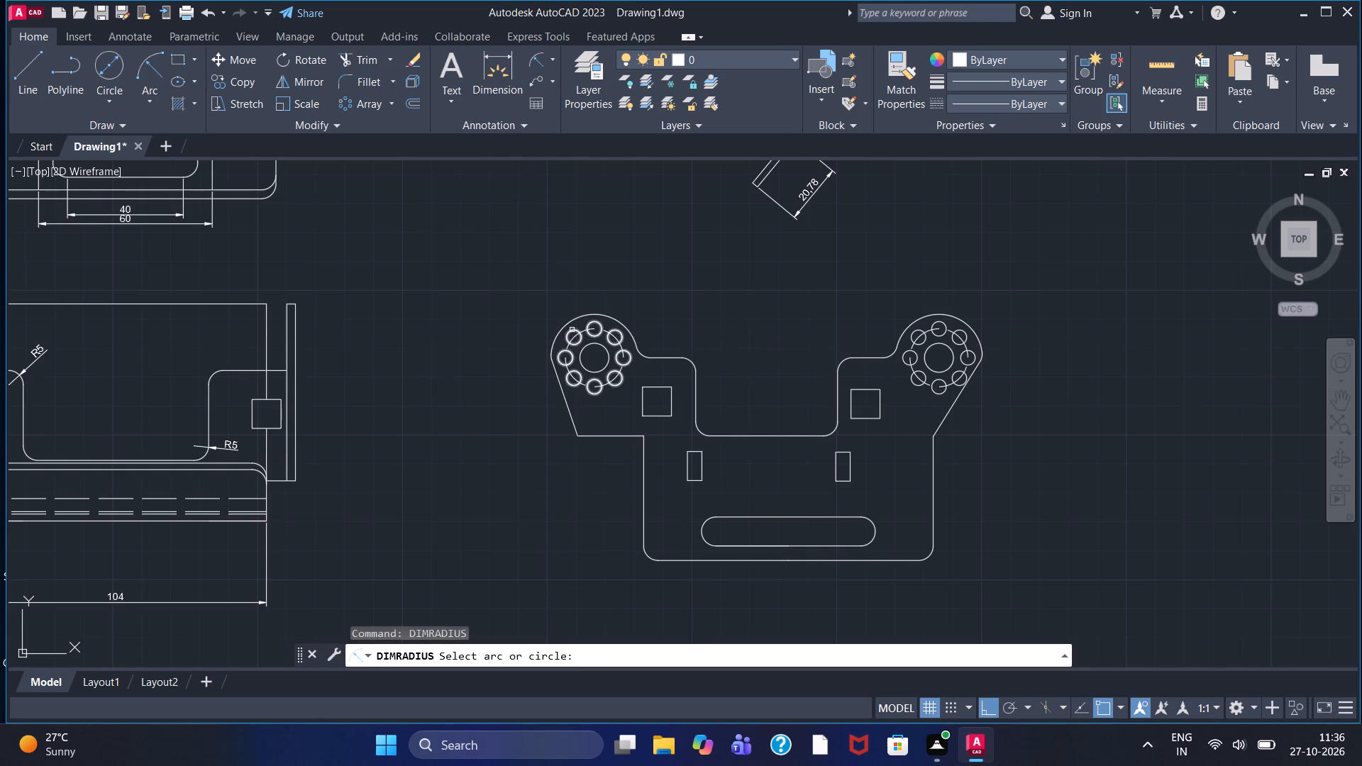
click(574, 319)
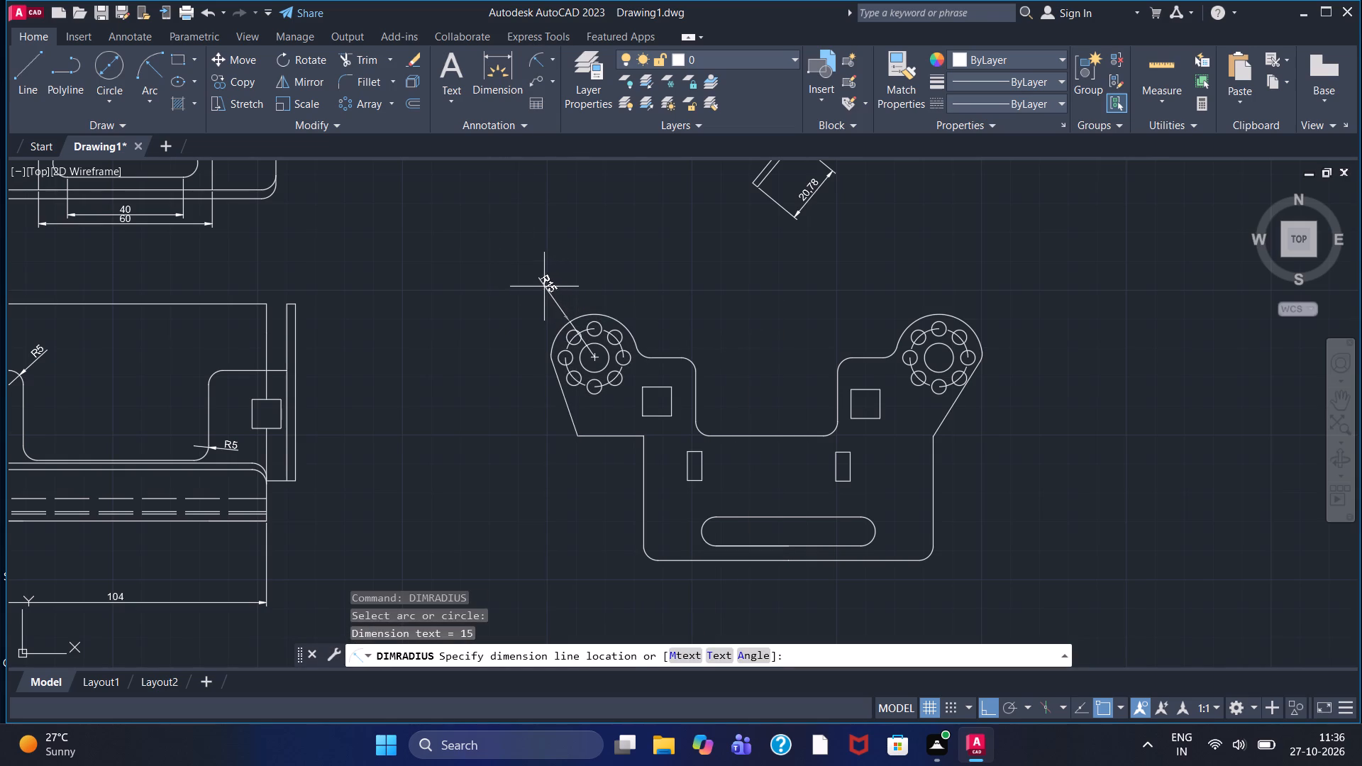
click(544, 287)
Add diameter dimensions to the left lobe's bolt circle and its upper-right small hole, placed above the lobe.
scroll(543, 321, up, 1)
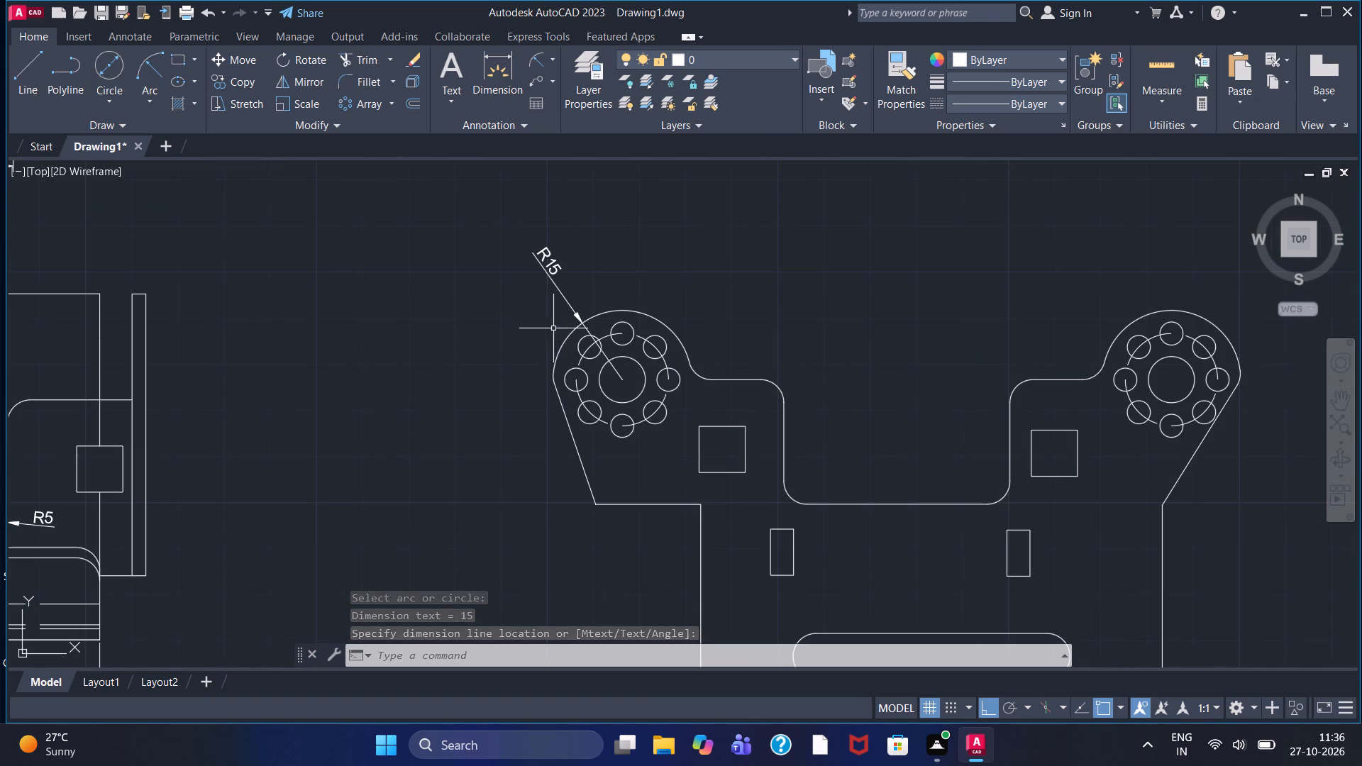
click(553, 62)
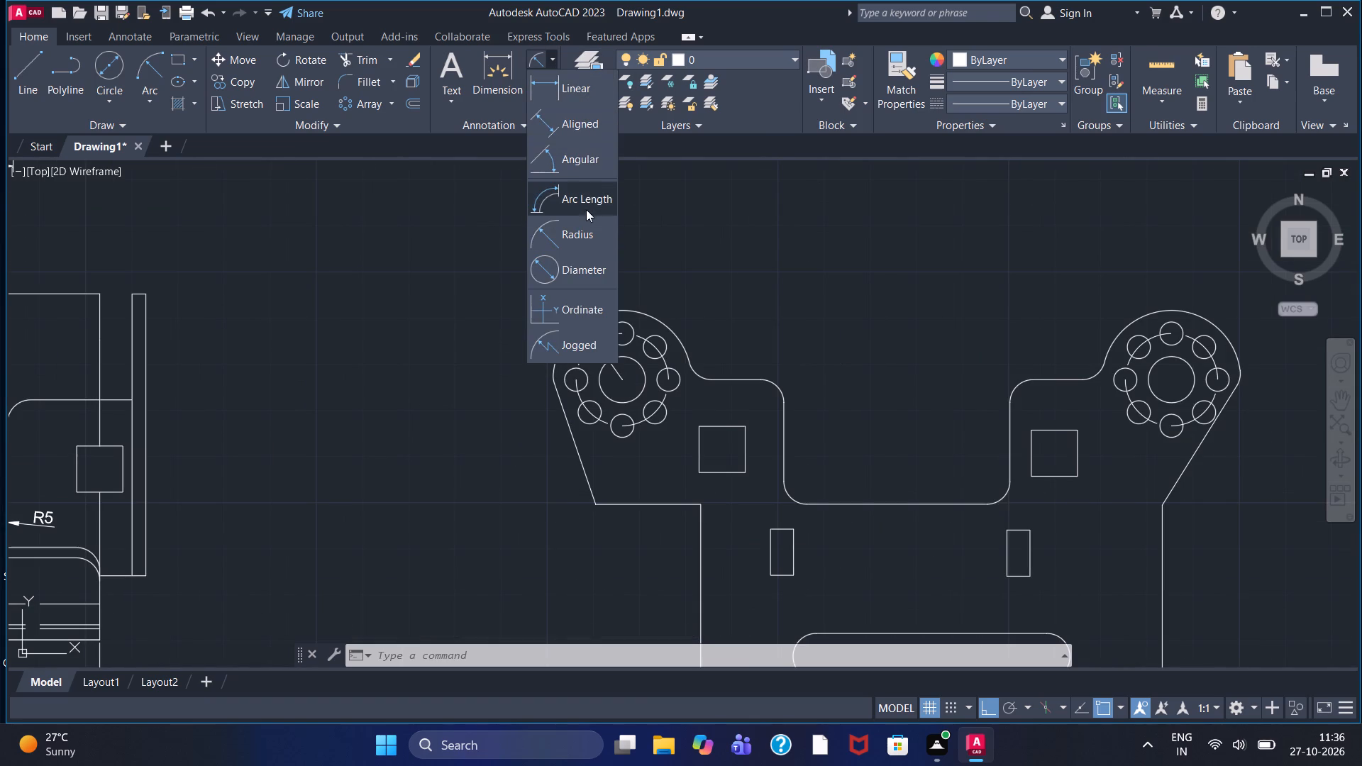
click(591, 267)
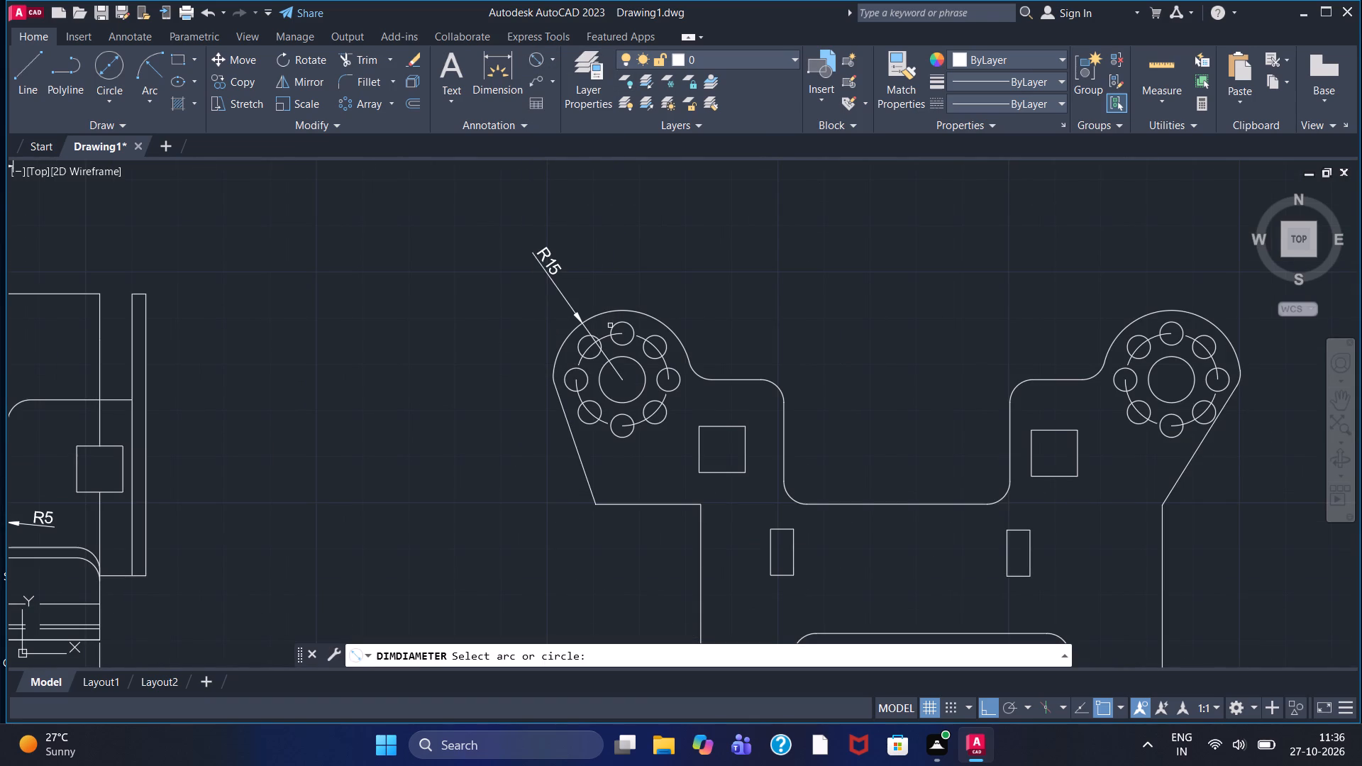
click(607, 338)
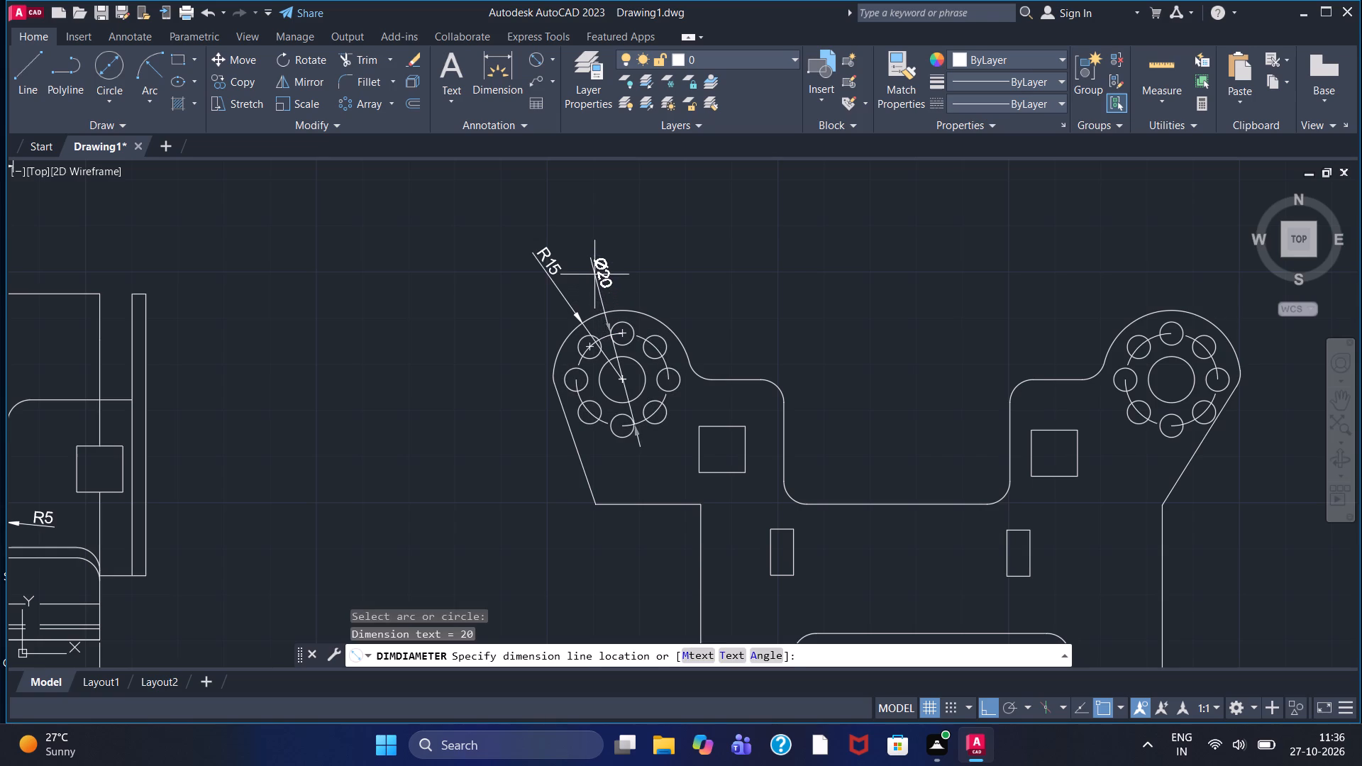
click(589, 255)
right_click(589, 255)
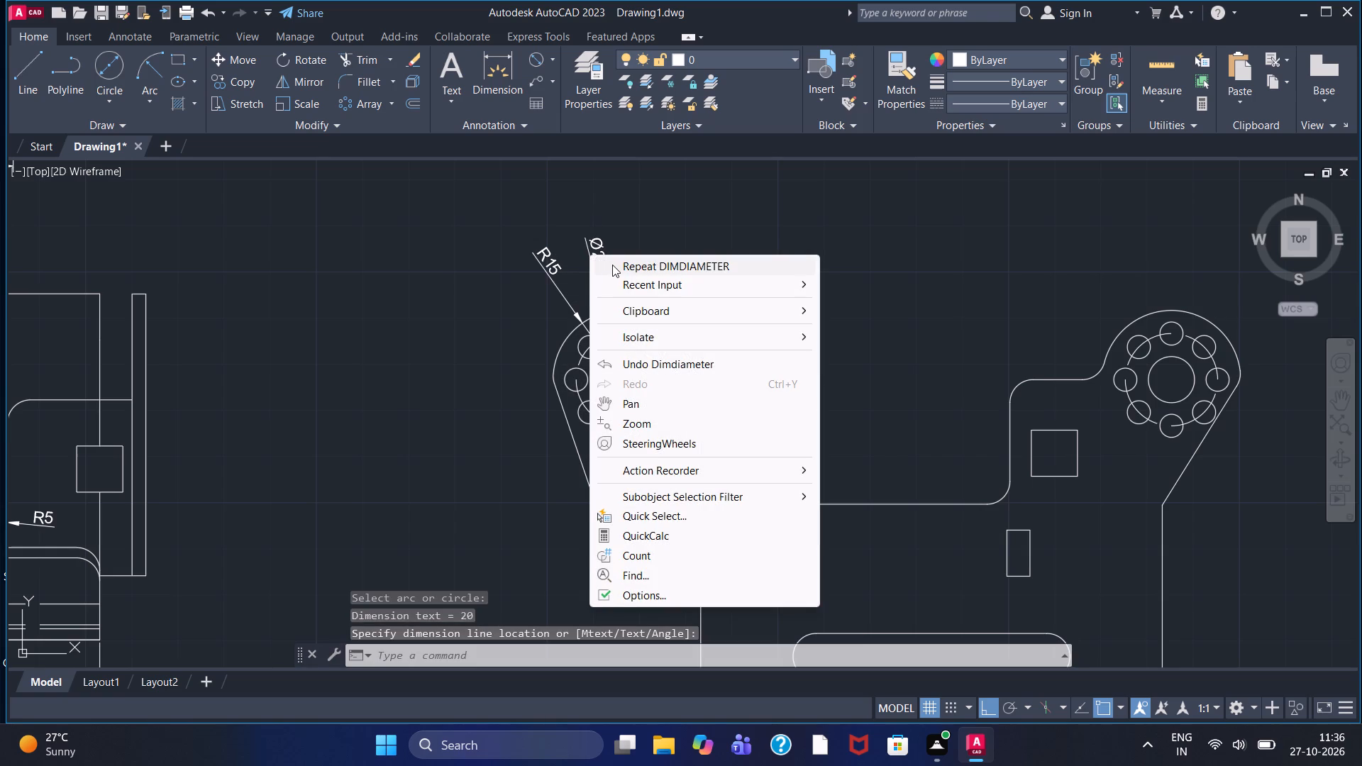
click(612, 265)
drag(650, 336, 650, 328)
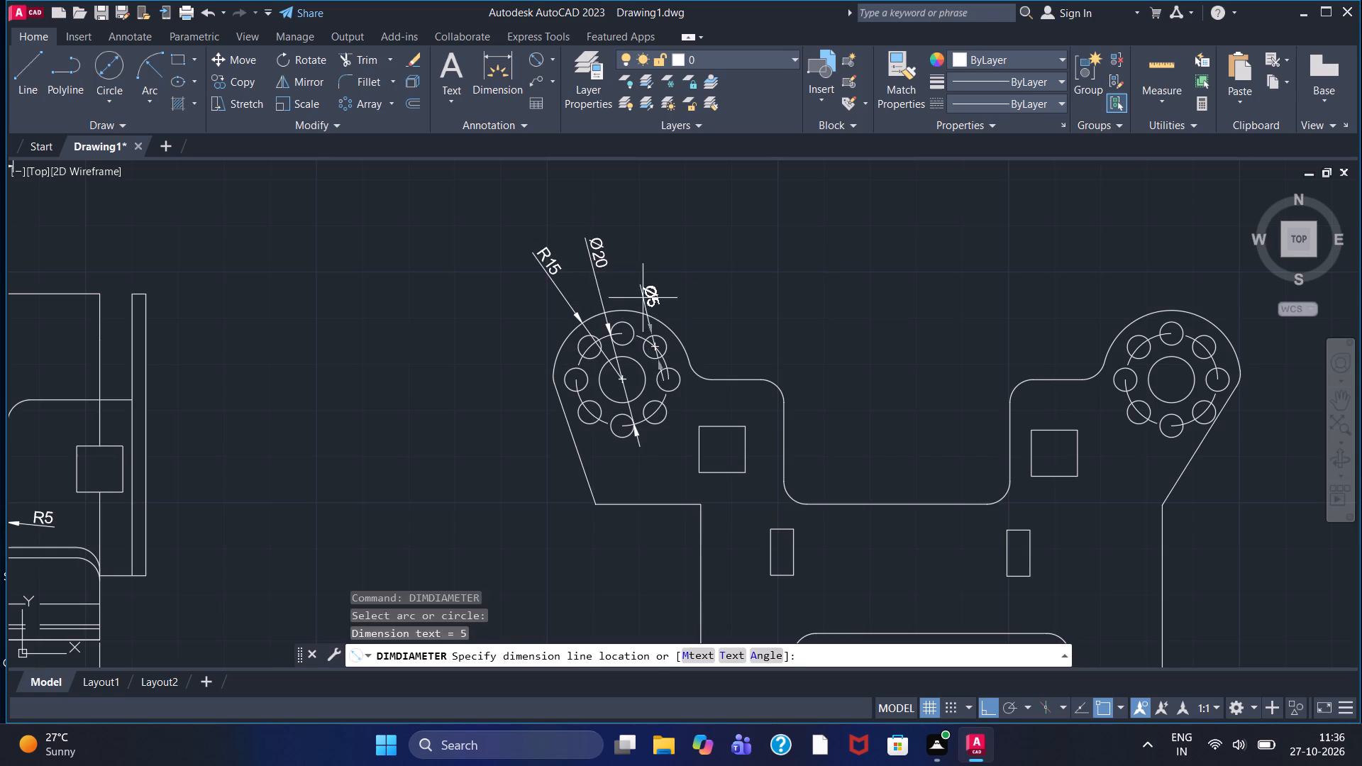
click(652, 279)
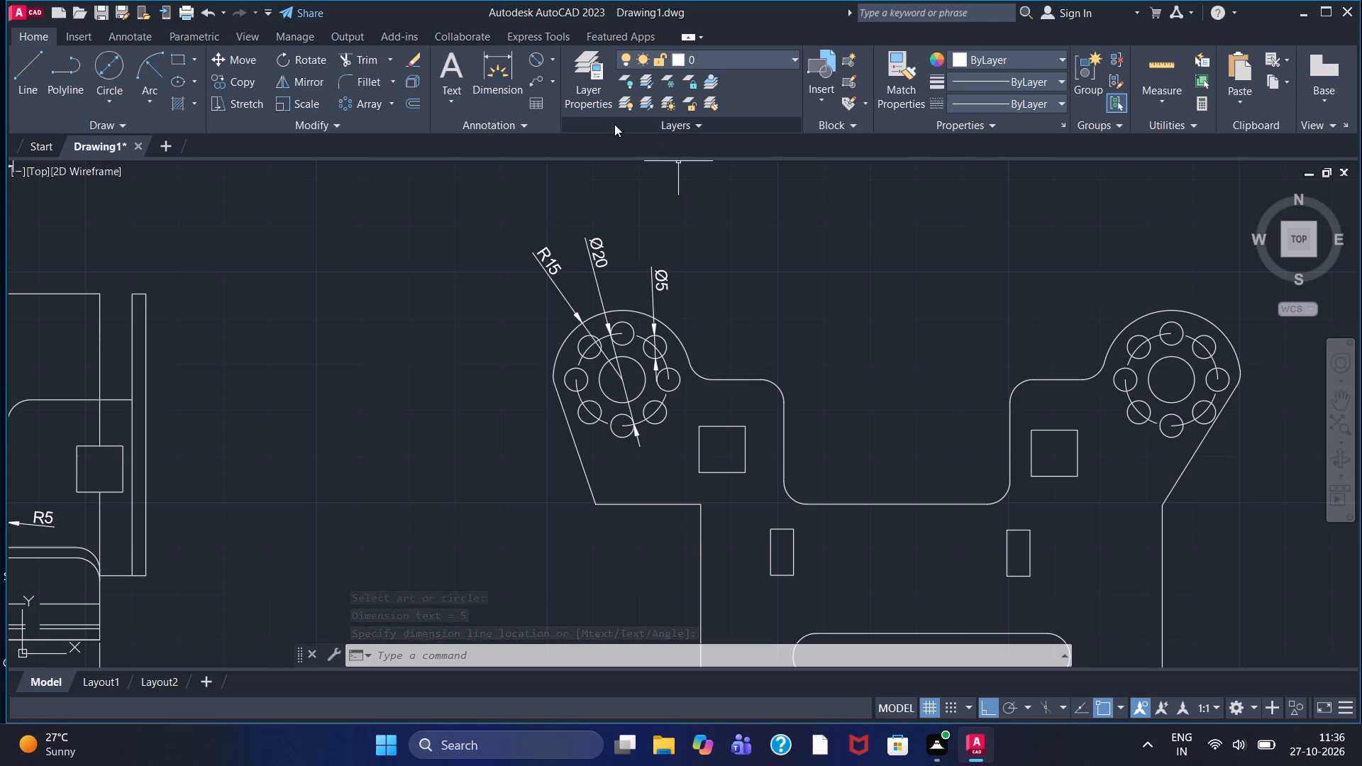
Add diameter dimensions to the right lobe's bolt circle and its upper-right small hole, placed above the lobe.
right_click(1156, 335)
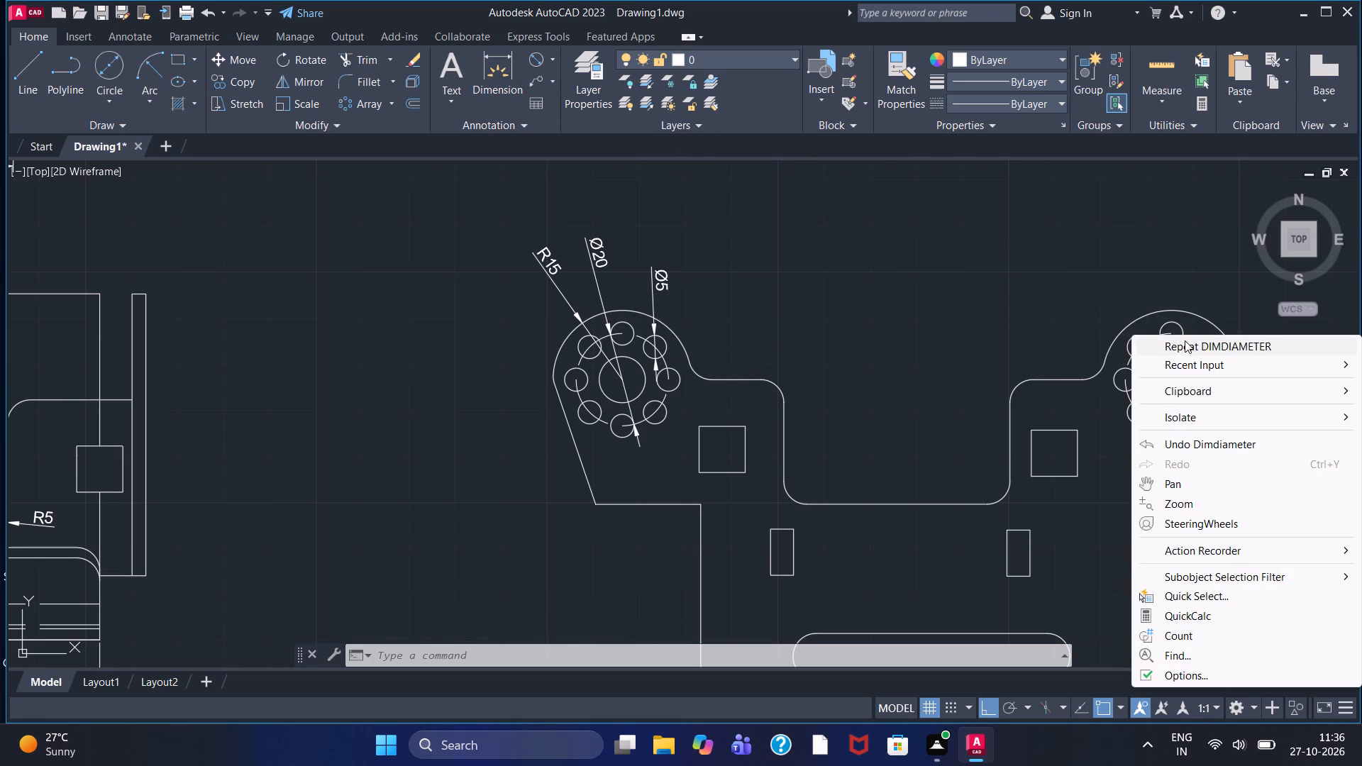
click(1185, 341)
drag(1156, 336, 1153, 330)
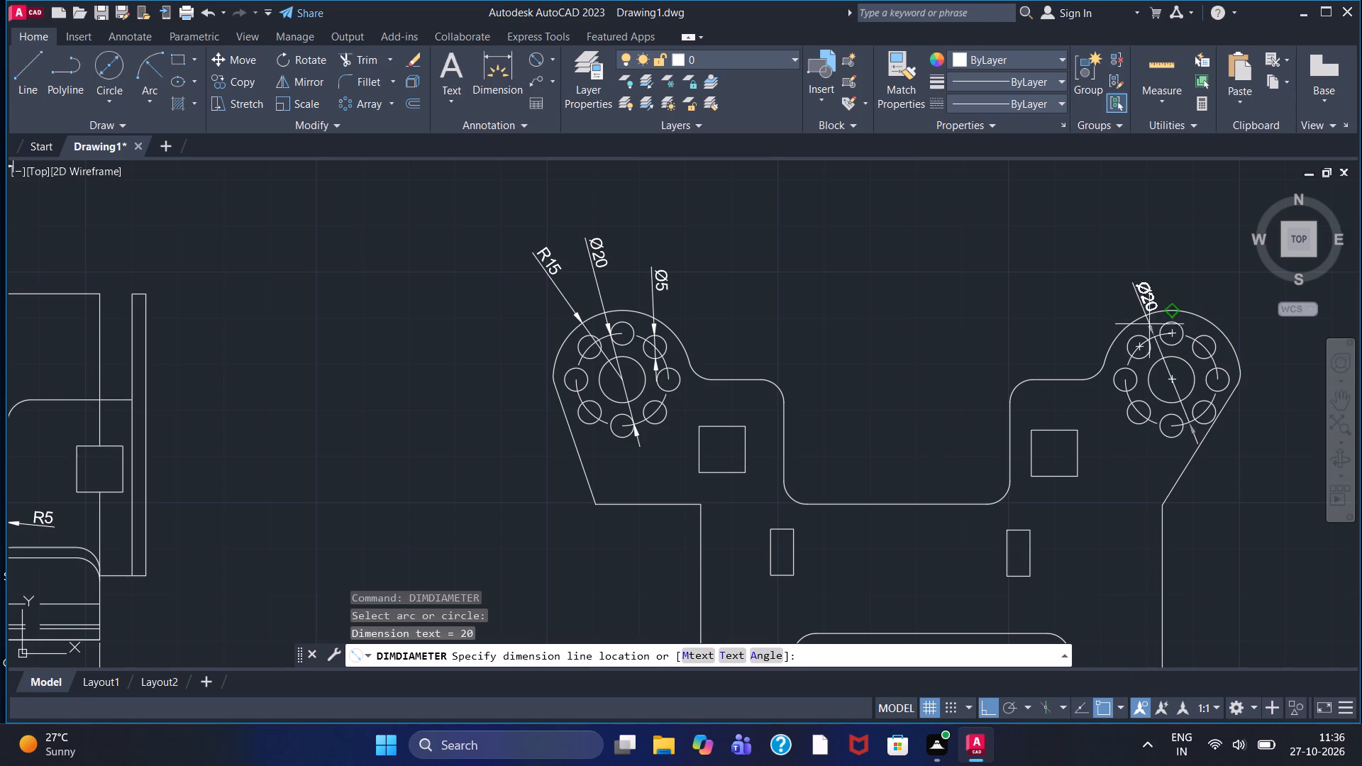
click(1124, 273)
right_click(1124, 273)
click(1158, 278)
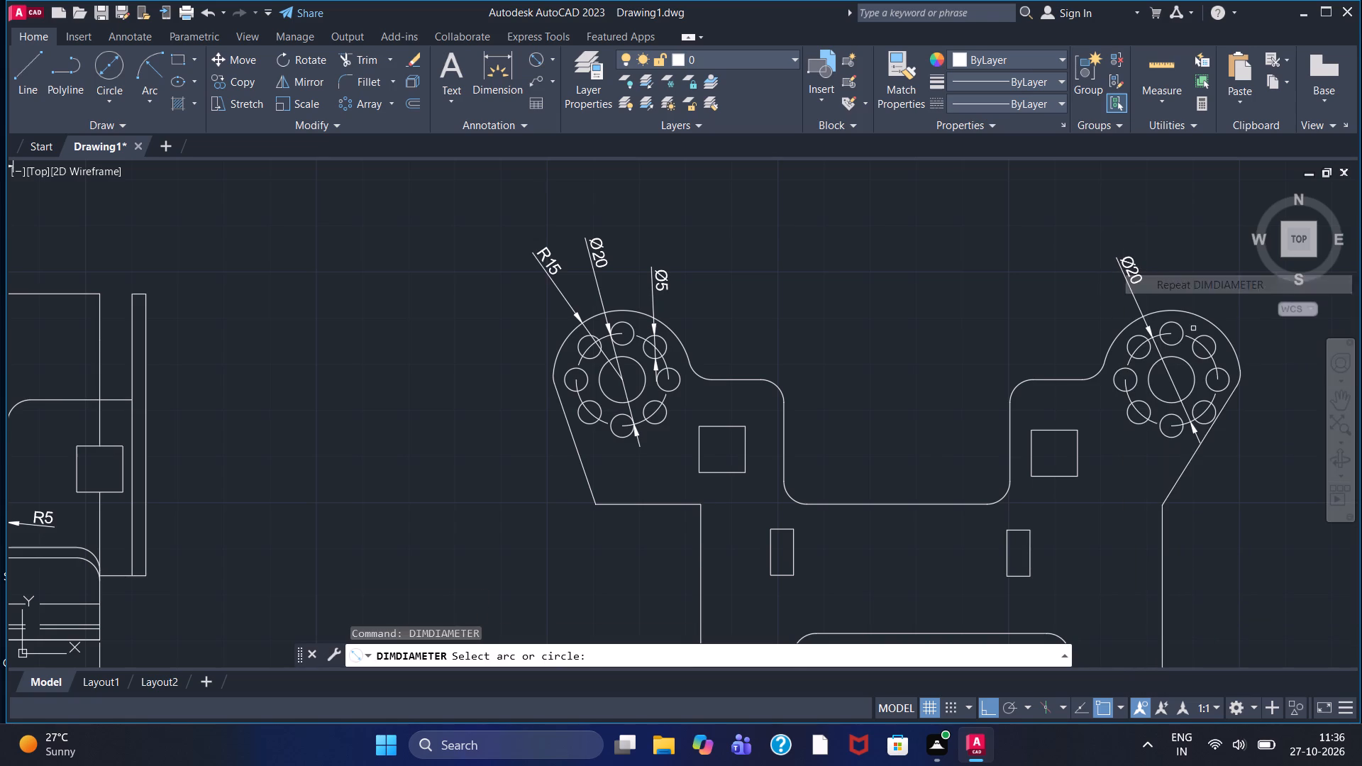
click(1205, 336)
click(1206, 273)
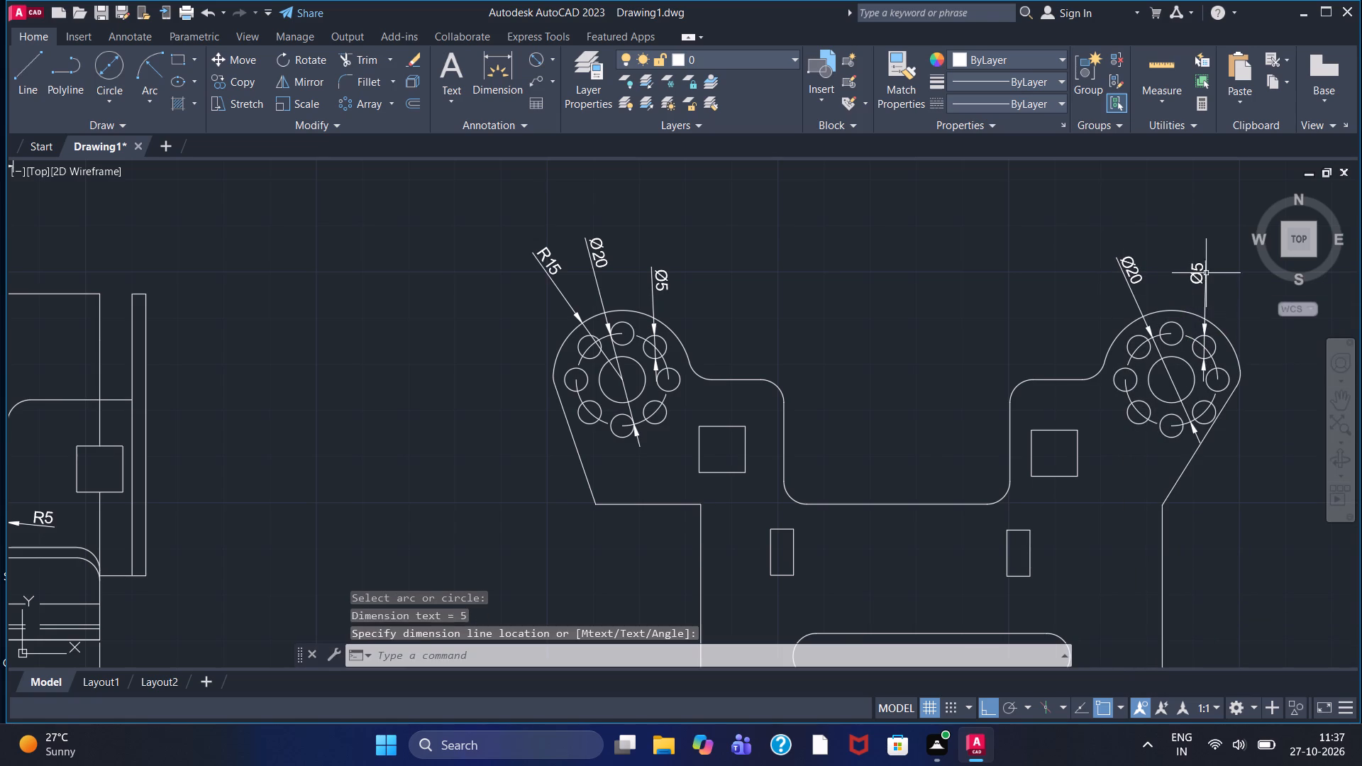
Add a radius dimension to the right lobe's outer arc, placed above the lobe between its two diameter dimensions.
click(550, 61)
click(579, 227)
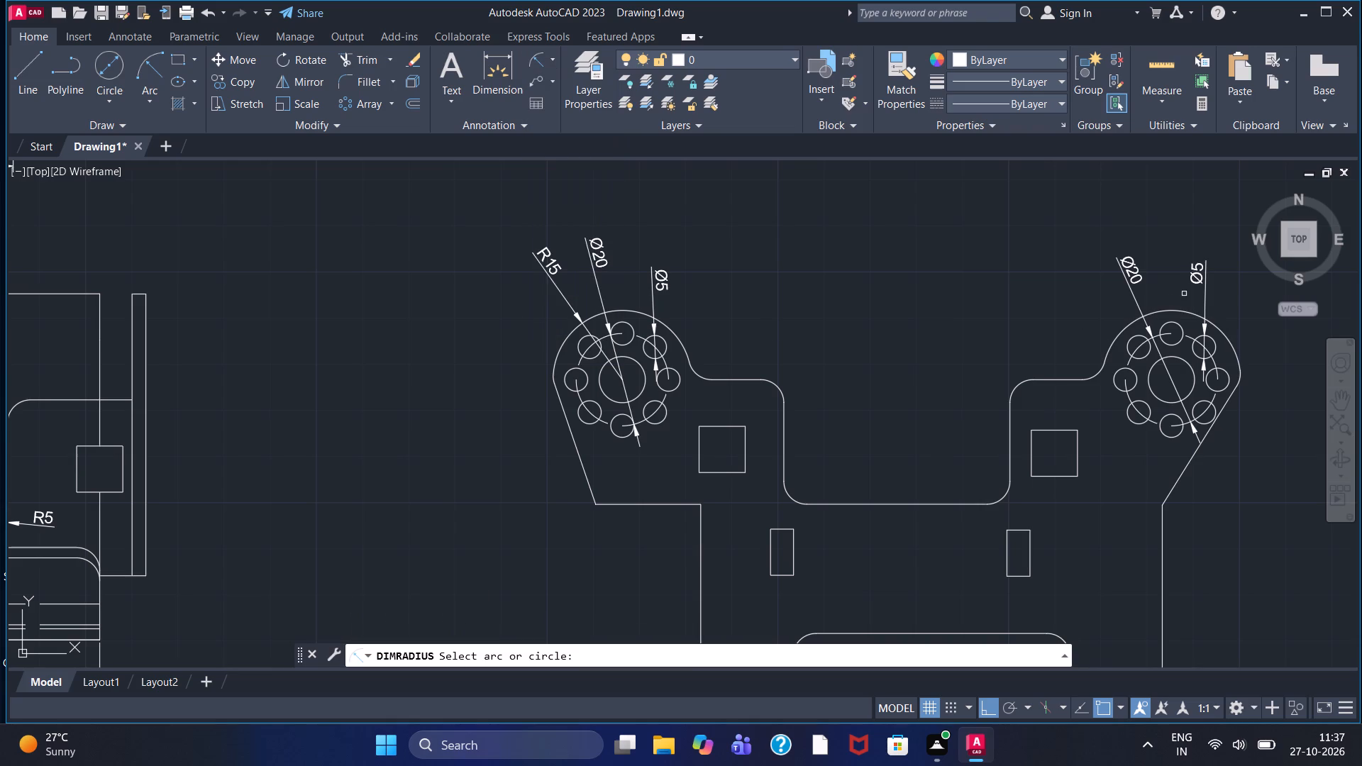
click(1178, 309)
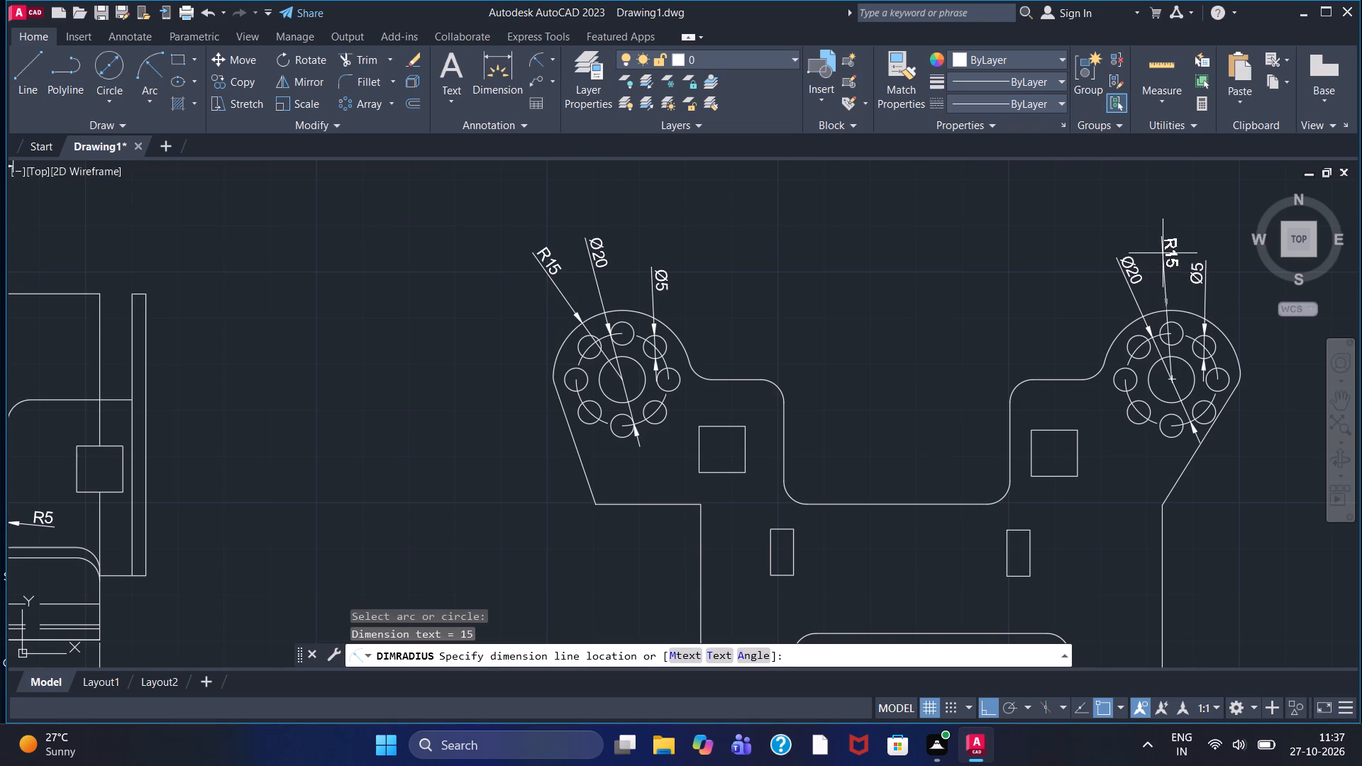
click(1163, 252)
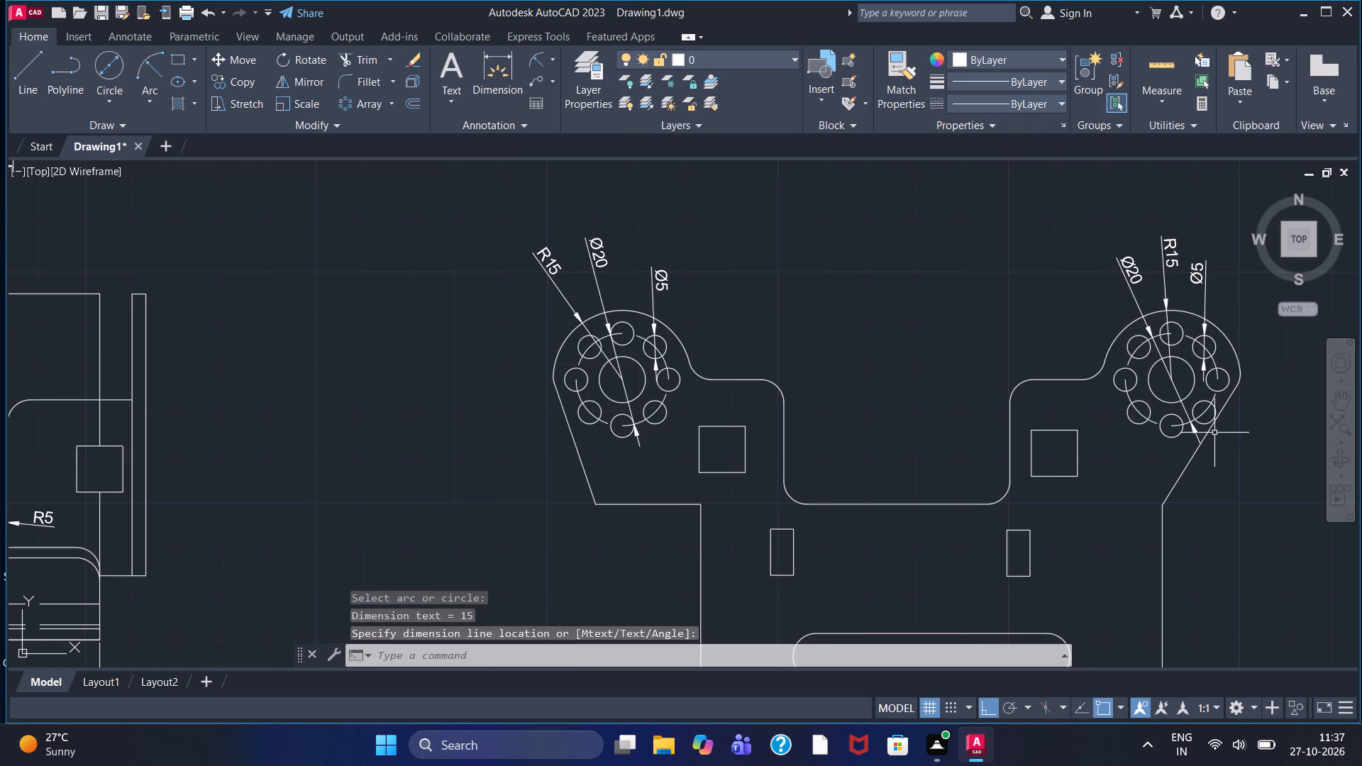
Add linear width and height dimensions to the square hole below the right lobe, placed beneath it and on its right side.
middle_drag(1133, 456, 1093, 443)
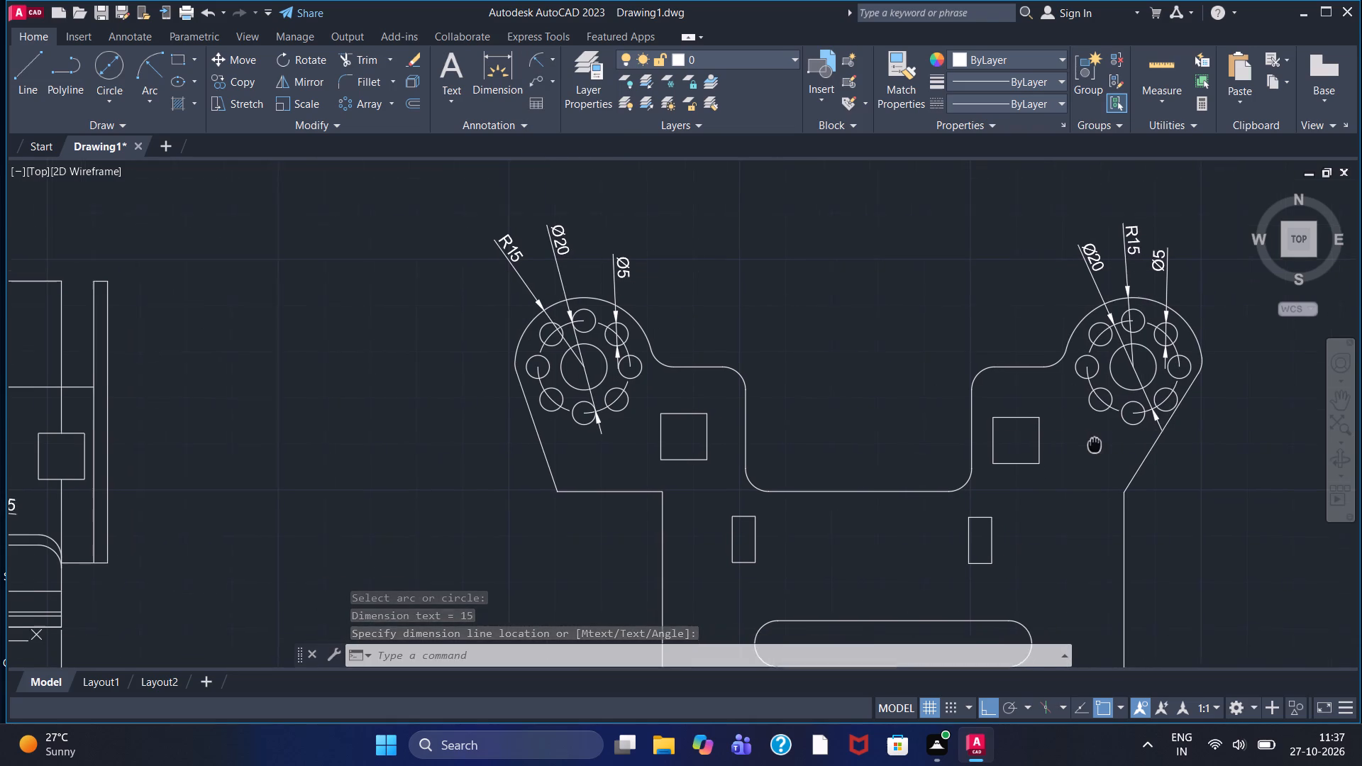
middle_drag(1093, 443, 1088, 440)
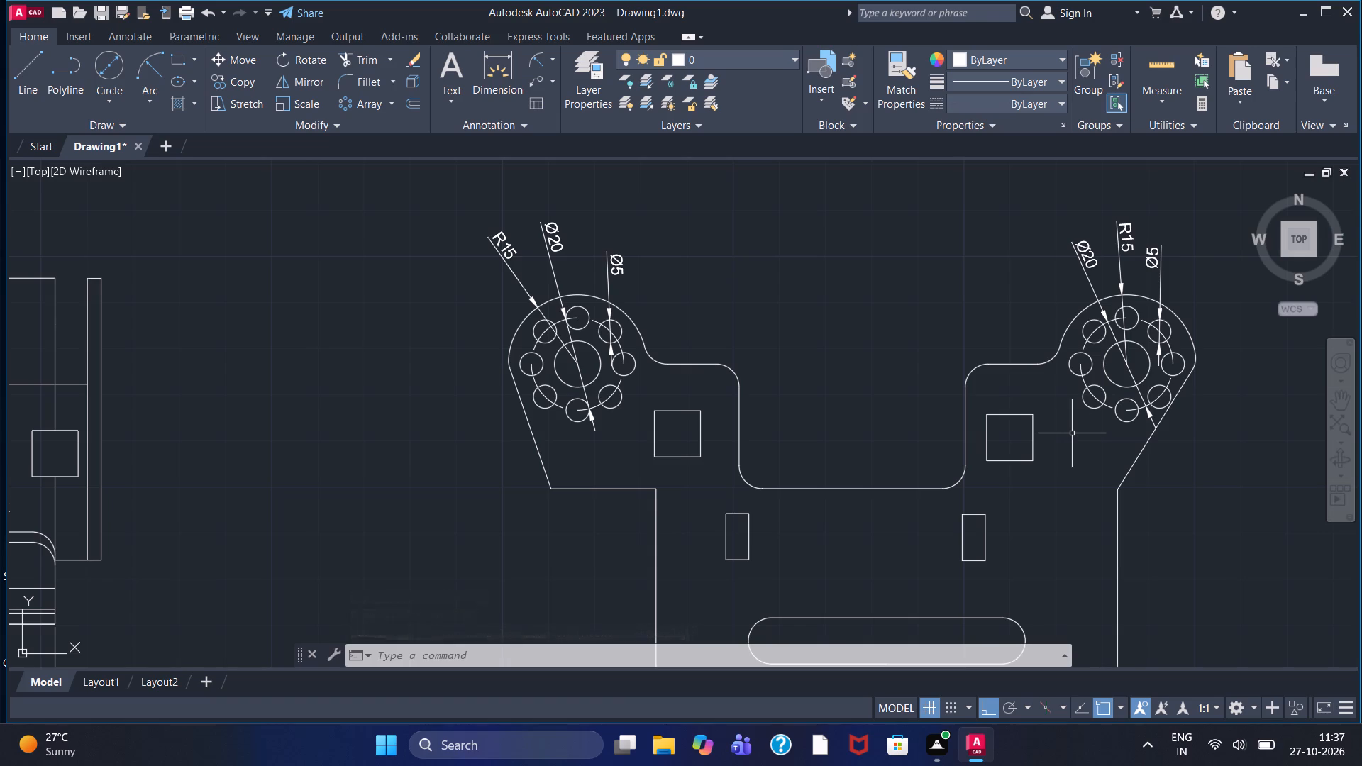
click(550, 55)
click(556, 96)
click(992, 461)
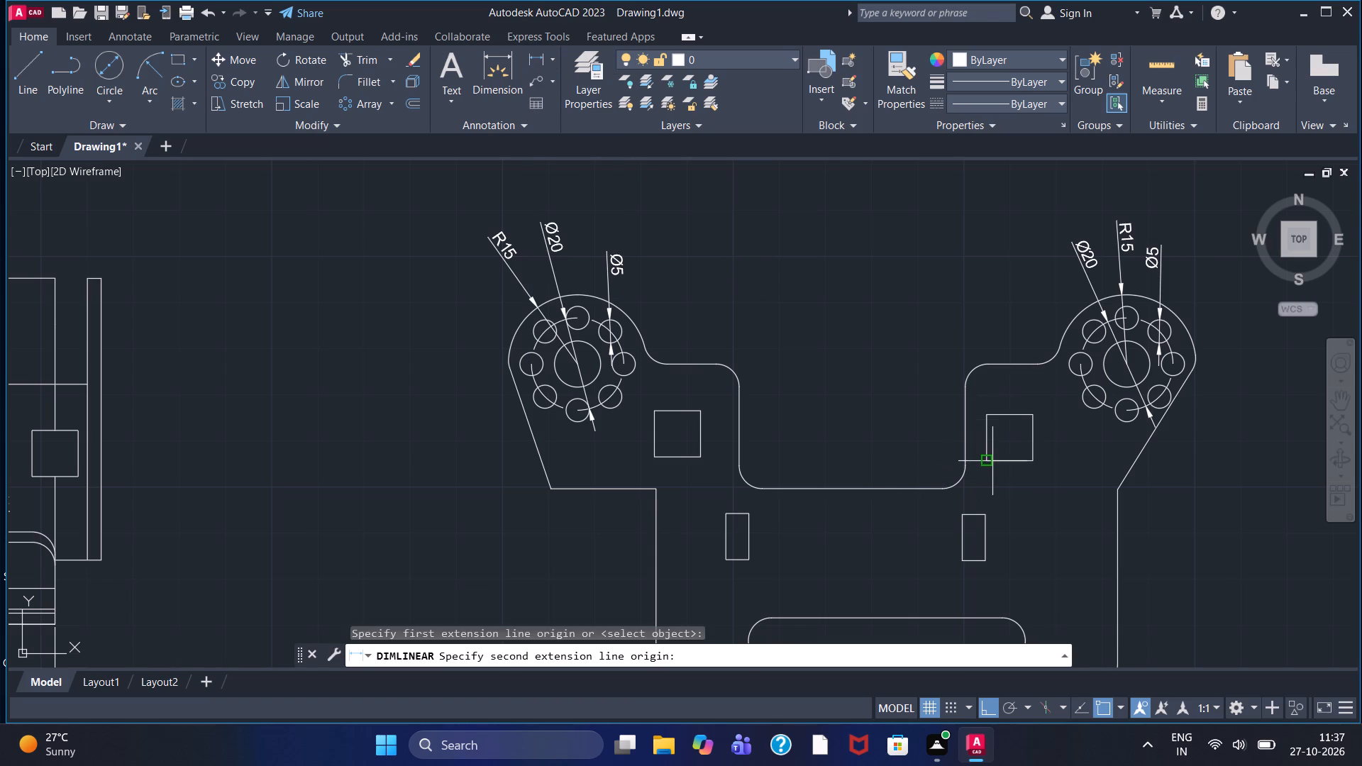
click(1035, 457)
click(1016, 486)
right_click(1014, 485)
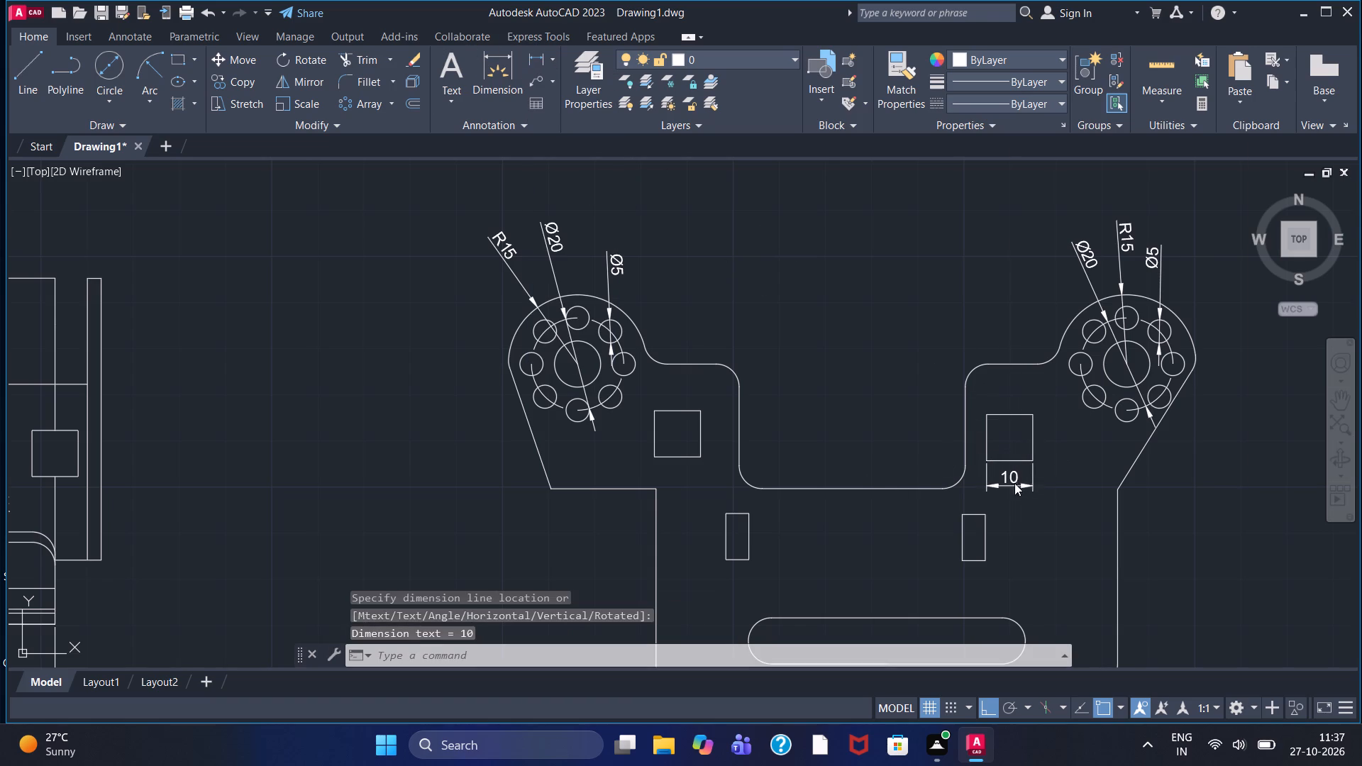
click(1064, 148)
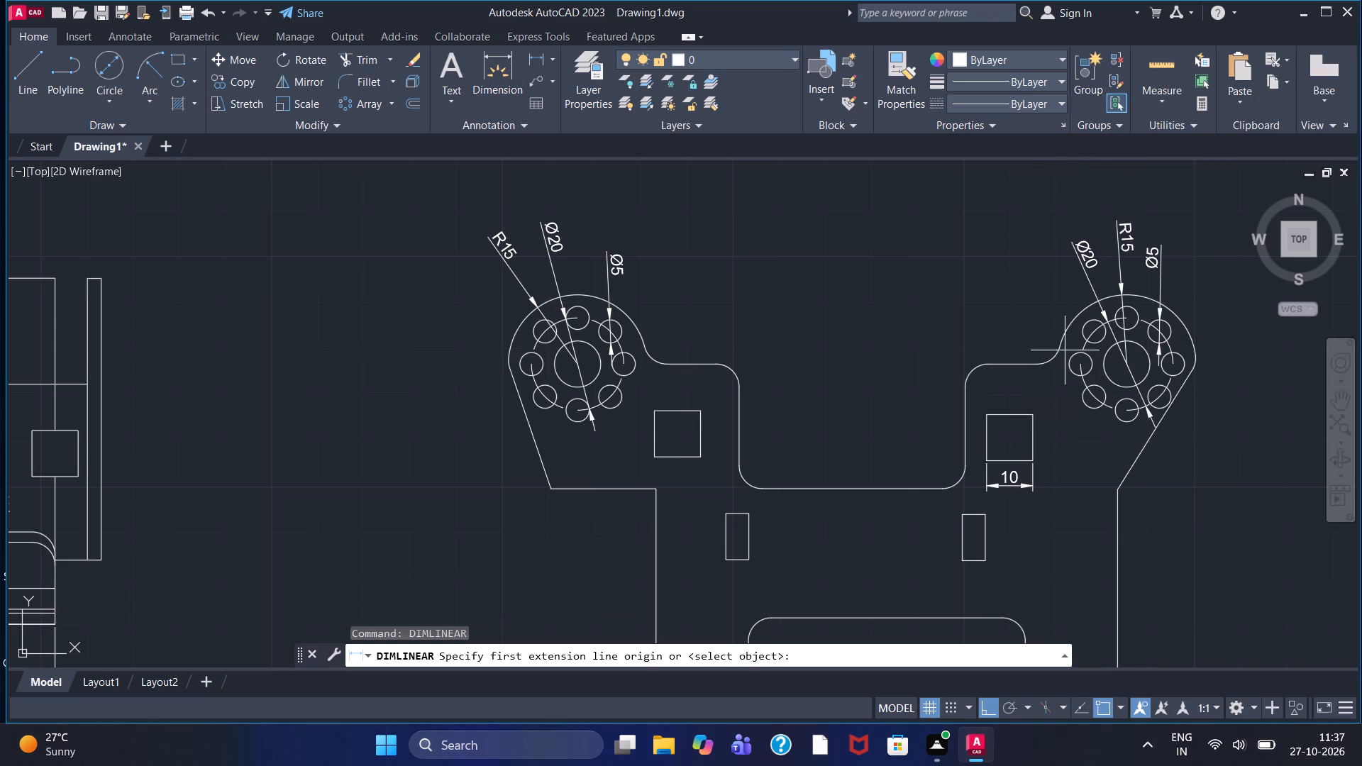
click(1033, 413)
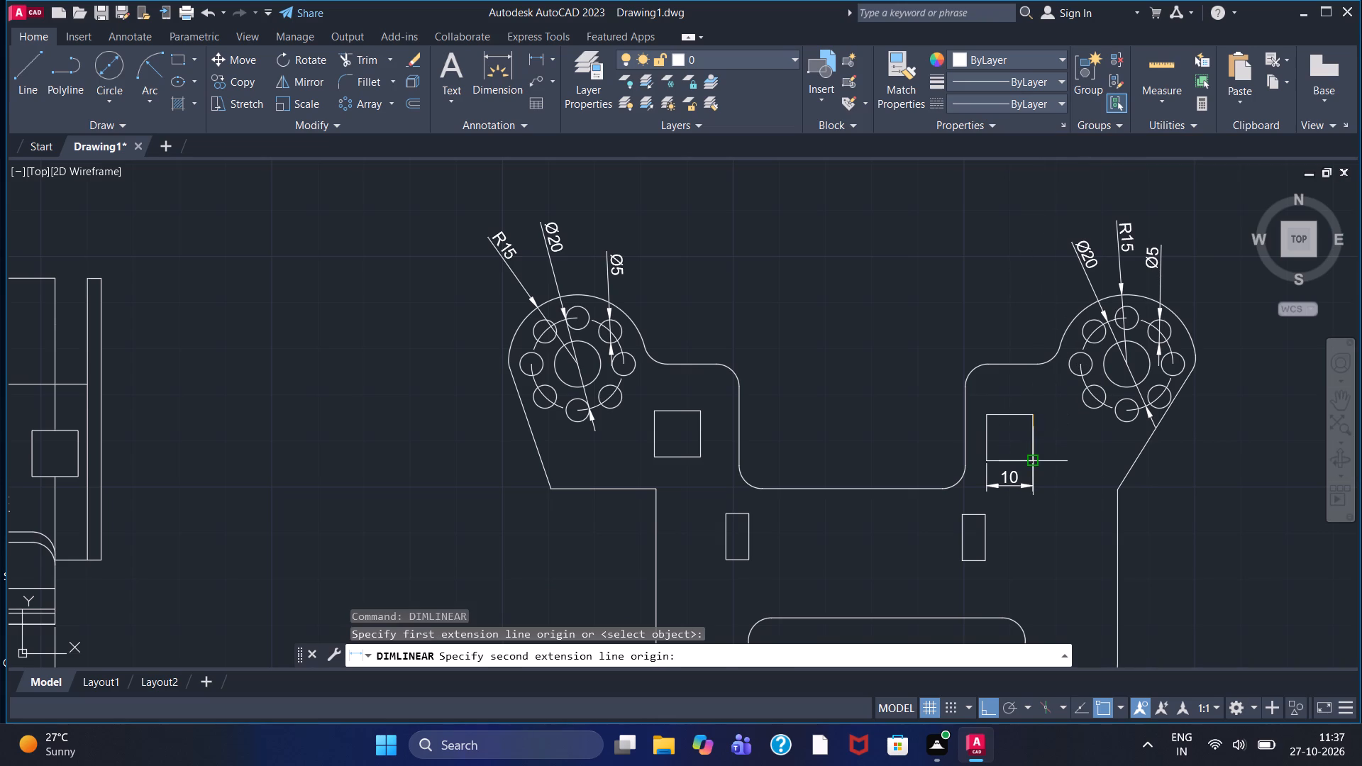
click(1031, 461)
click(1067, 445)
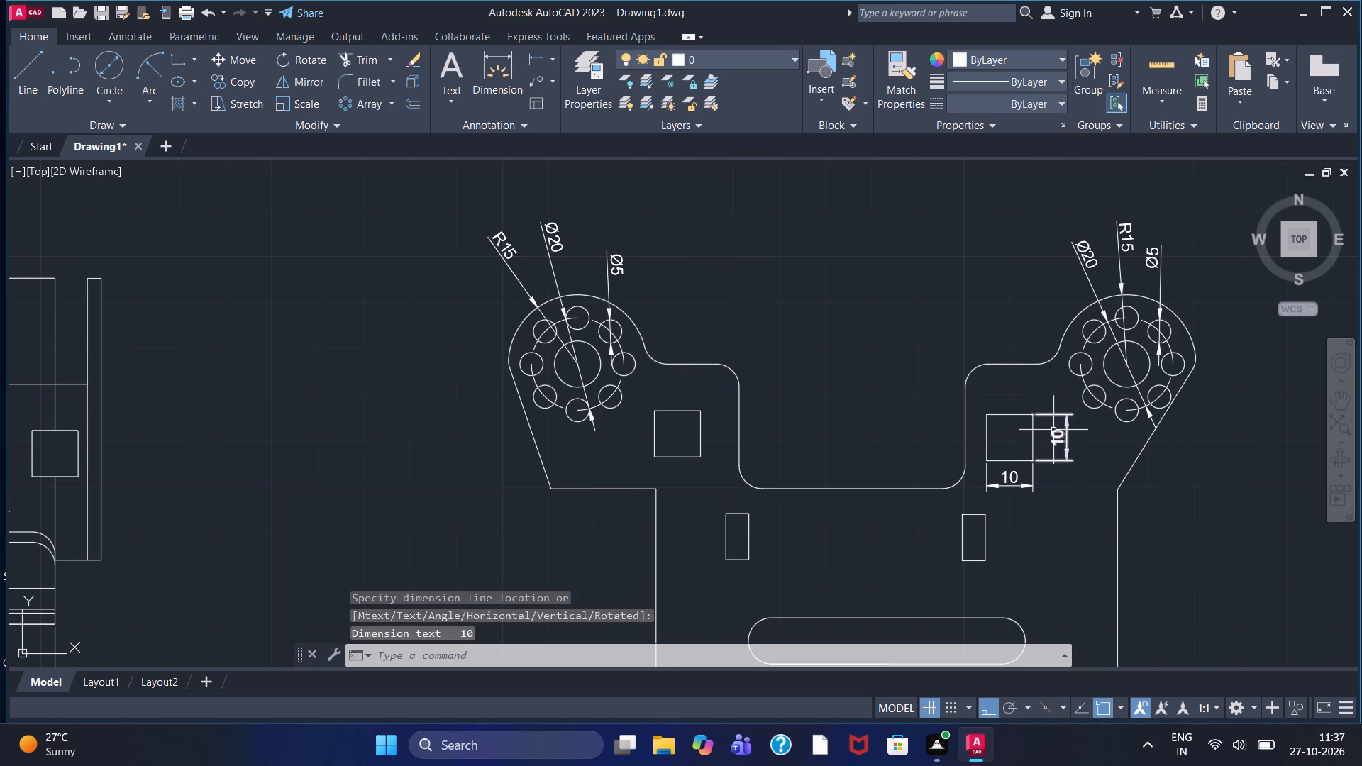
Add linear height and width dimensions to the right small rectangular hole, placed on its right side and beneath it.
right_click(892, 438)
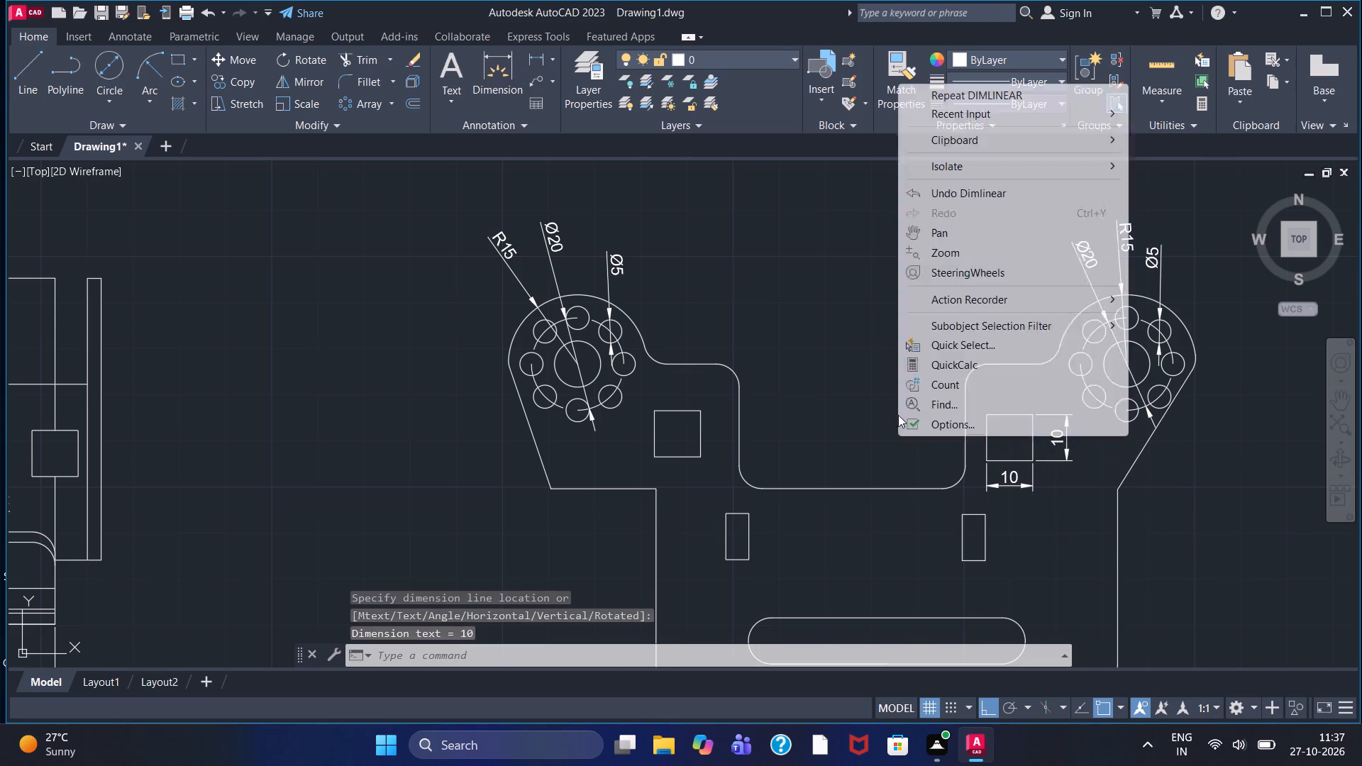
click(951, 95)
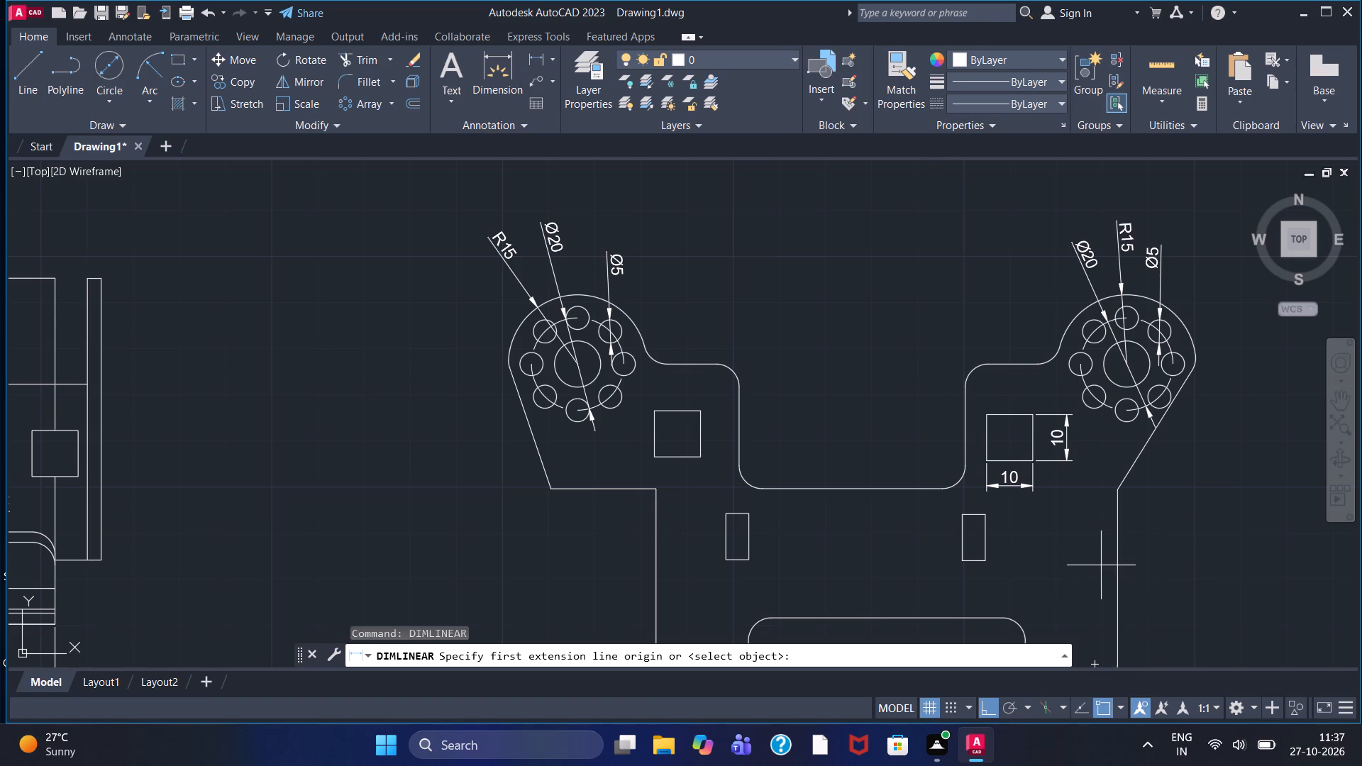
scroll(1114, 564, up, 1)
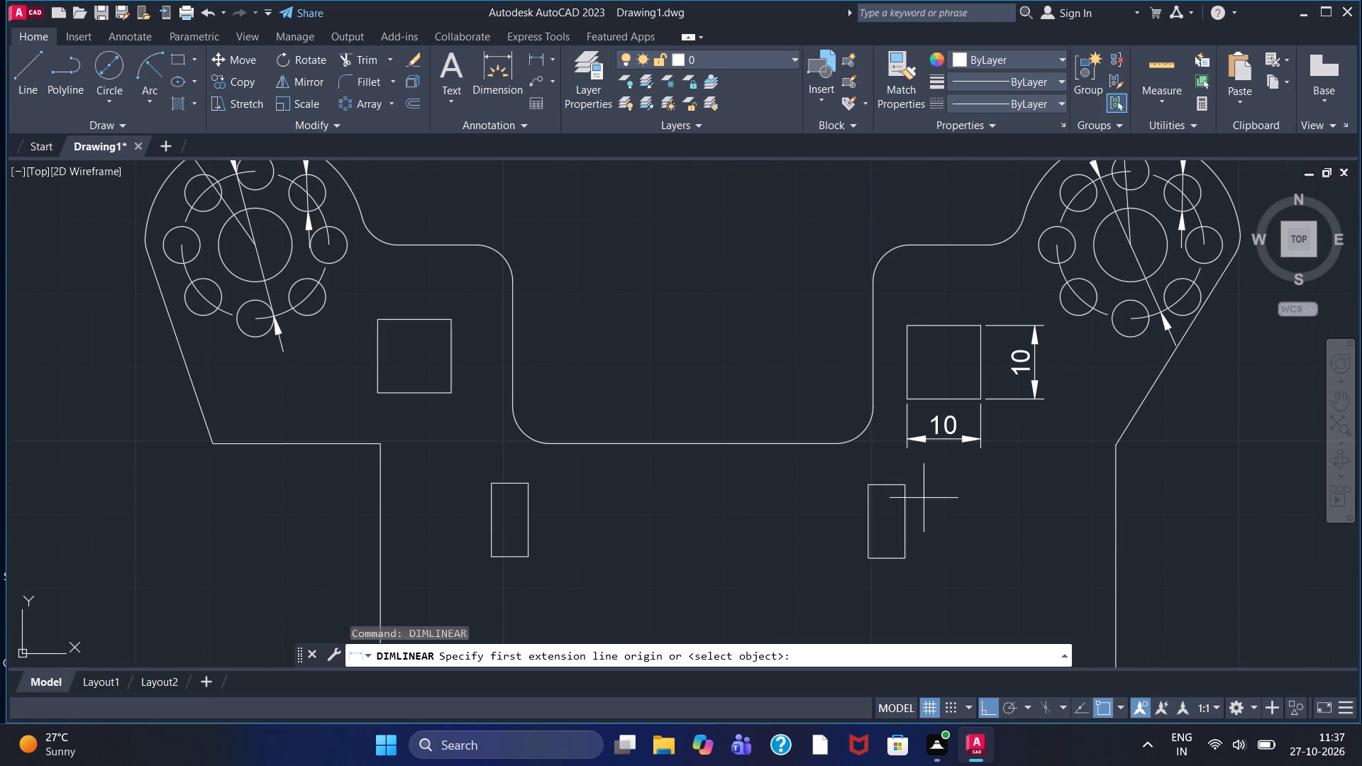
click(910, 482)
click(902, 557)
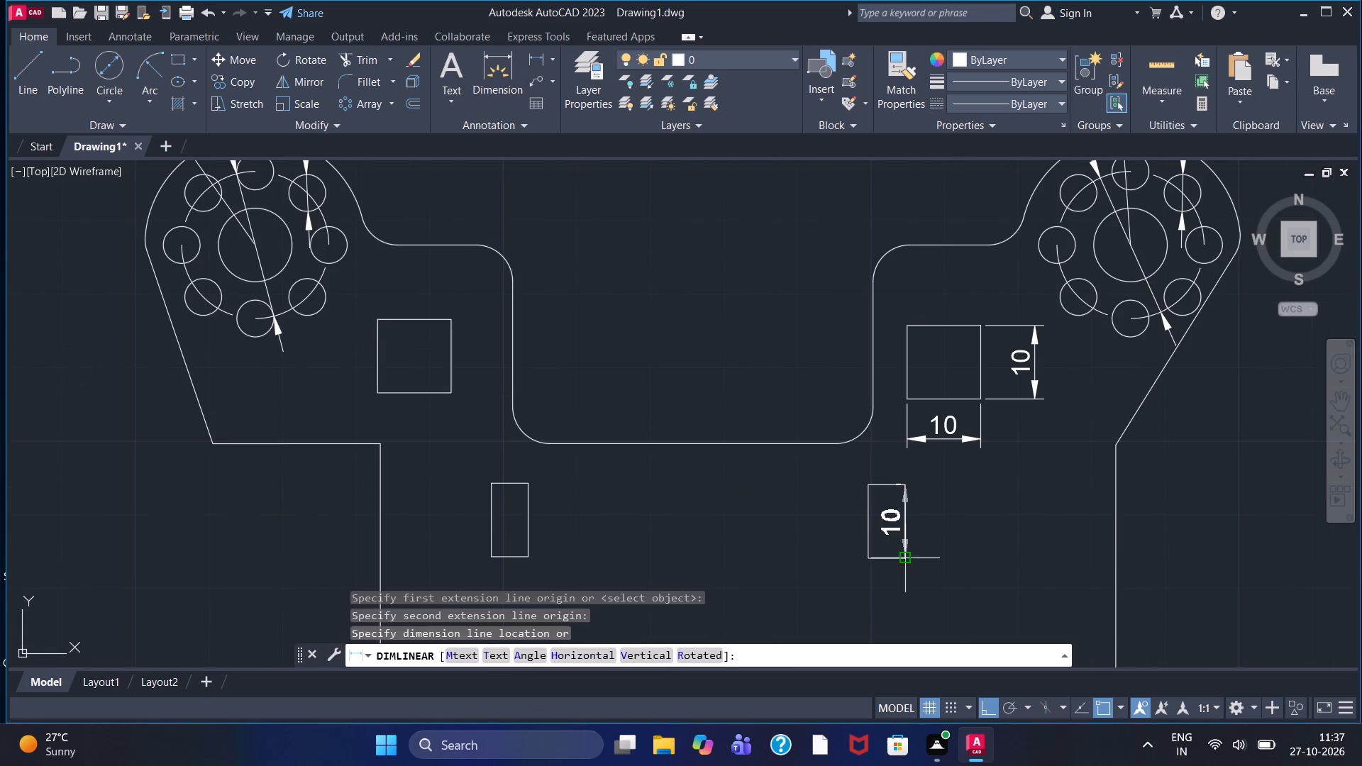
click(958, 533)
right_click(958, 533)
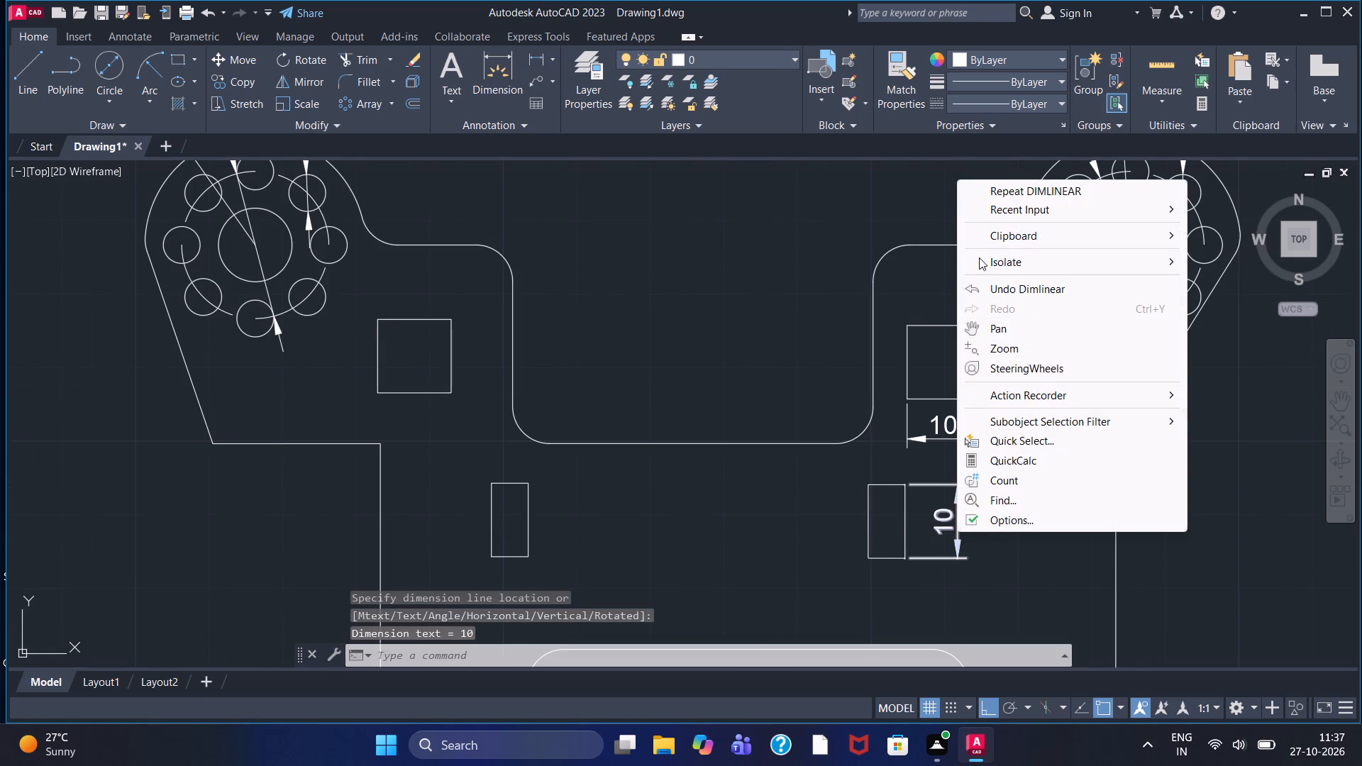
click(1001, 193)
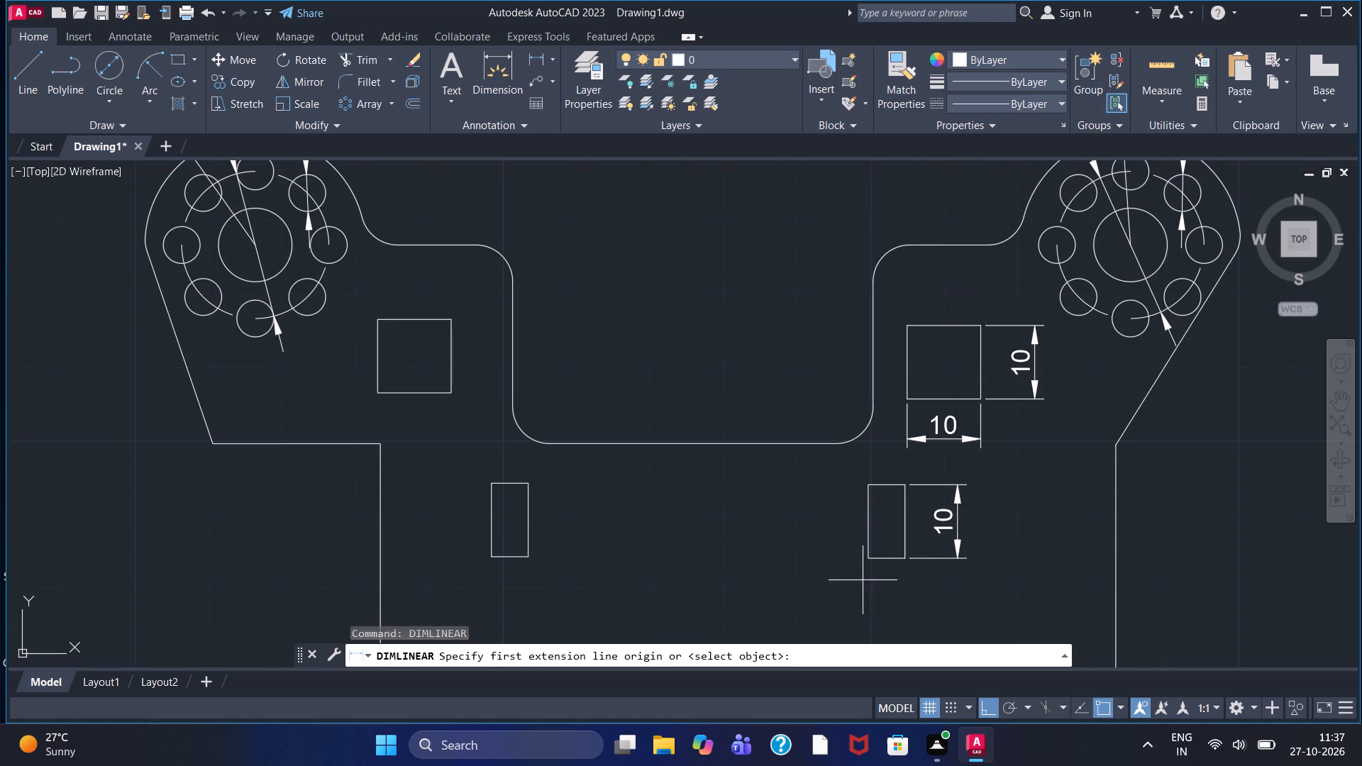
click(906, 557)
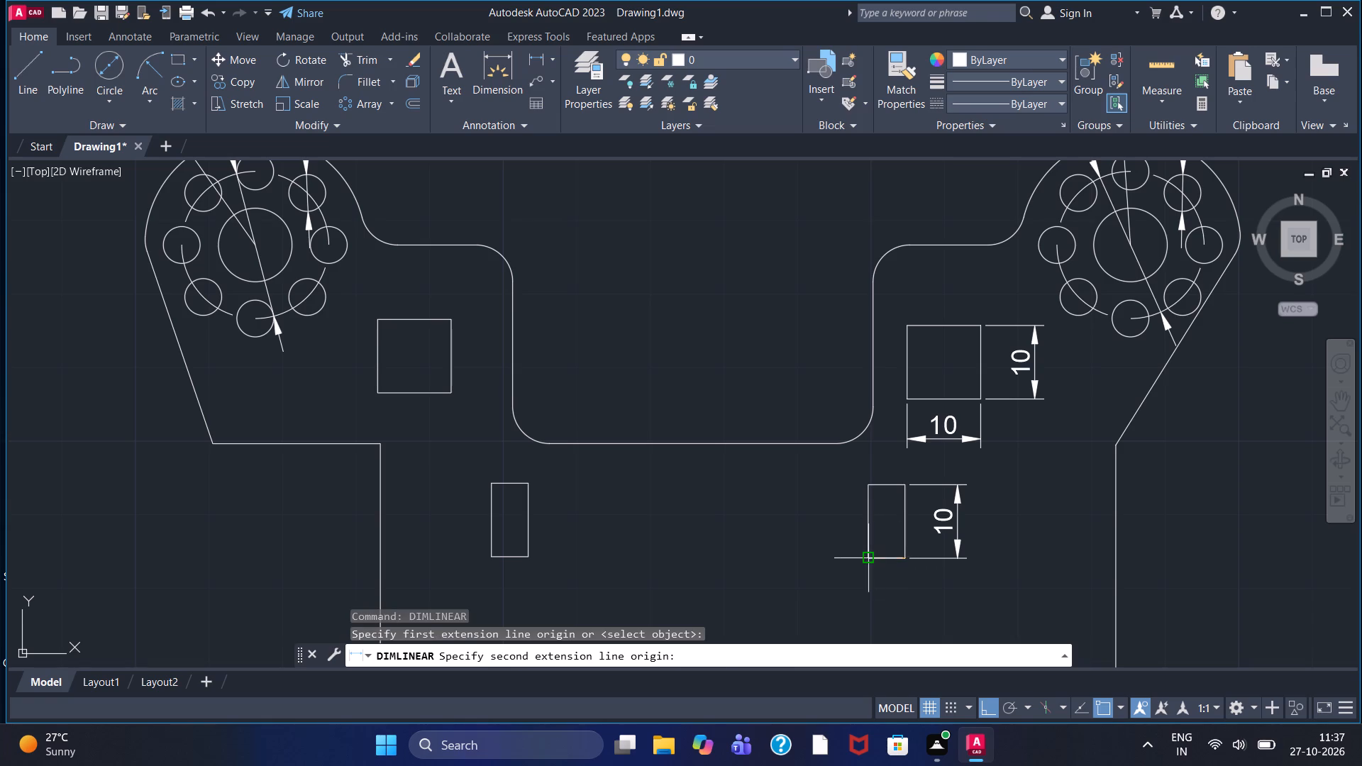
drag(870, 557, 877, 566)
click(901, 598)
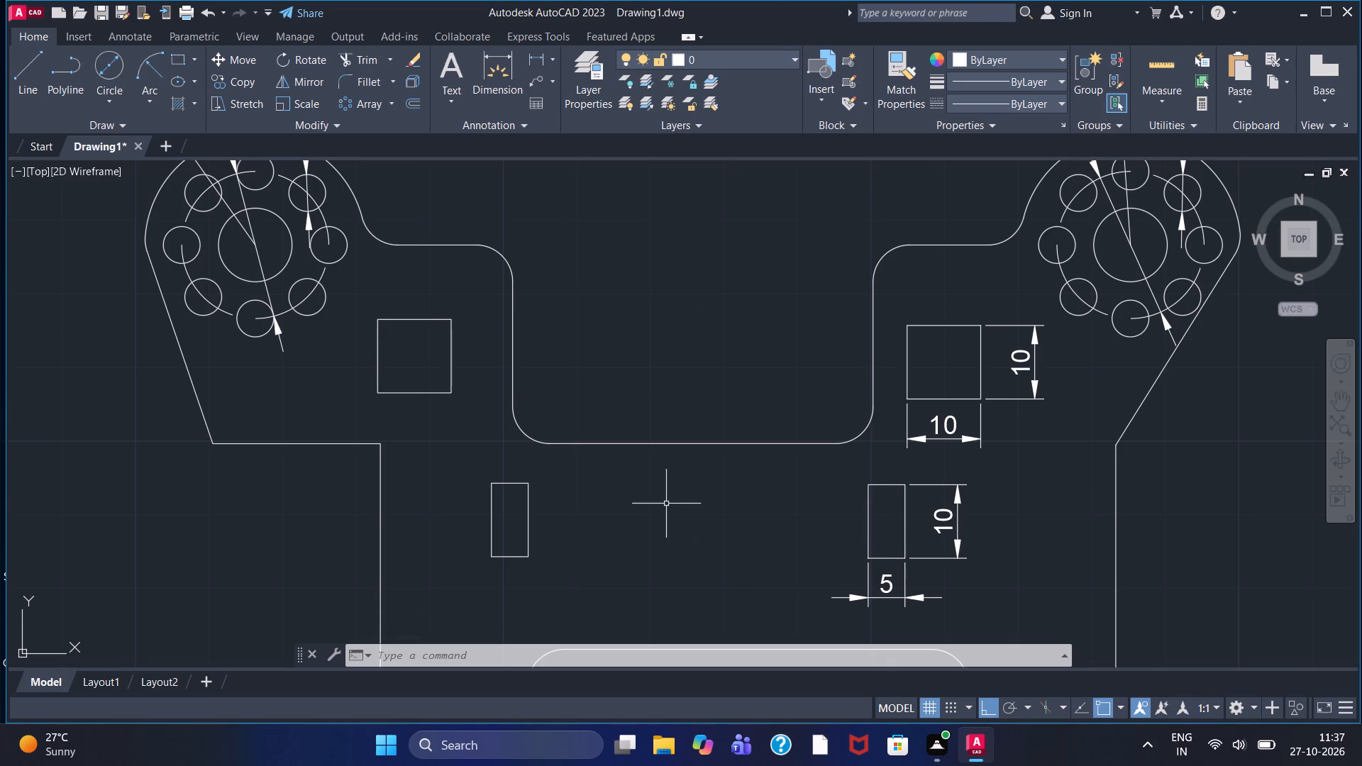
Dimension the straight lower edge of the long rounded slot horizontally, placing the dimension below the plate's bottom edge.
middle_drag(798, 551, 840, 533)
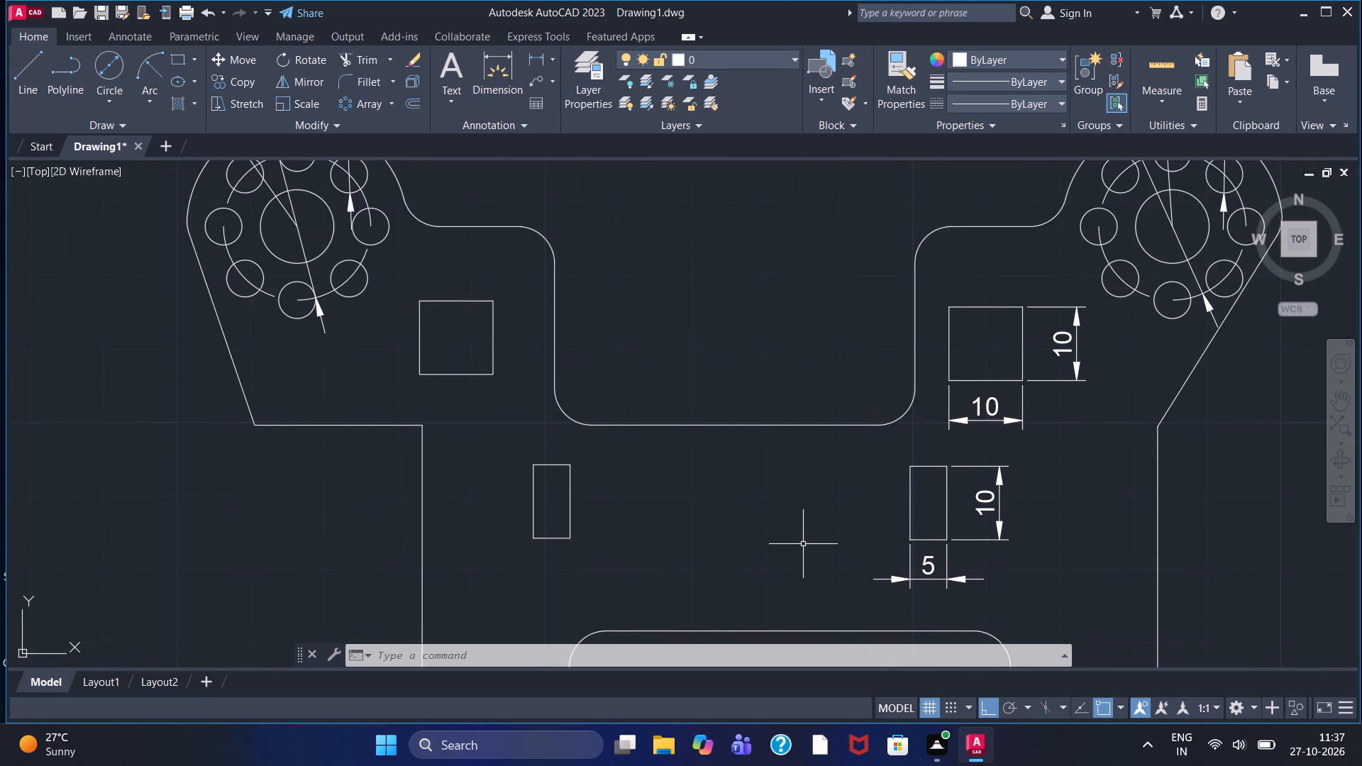
scroll(801, 547, down, 1)
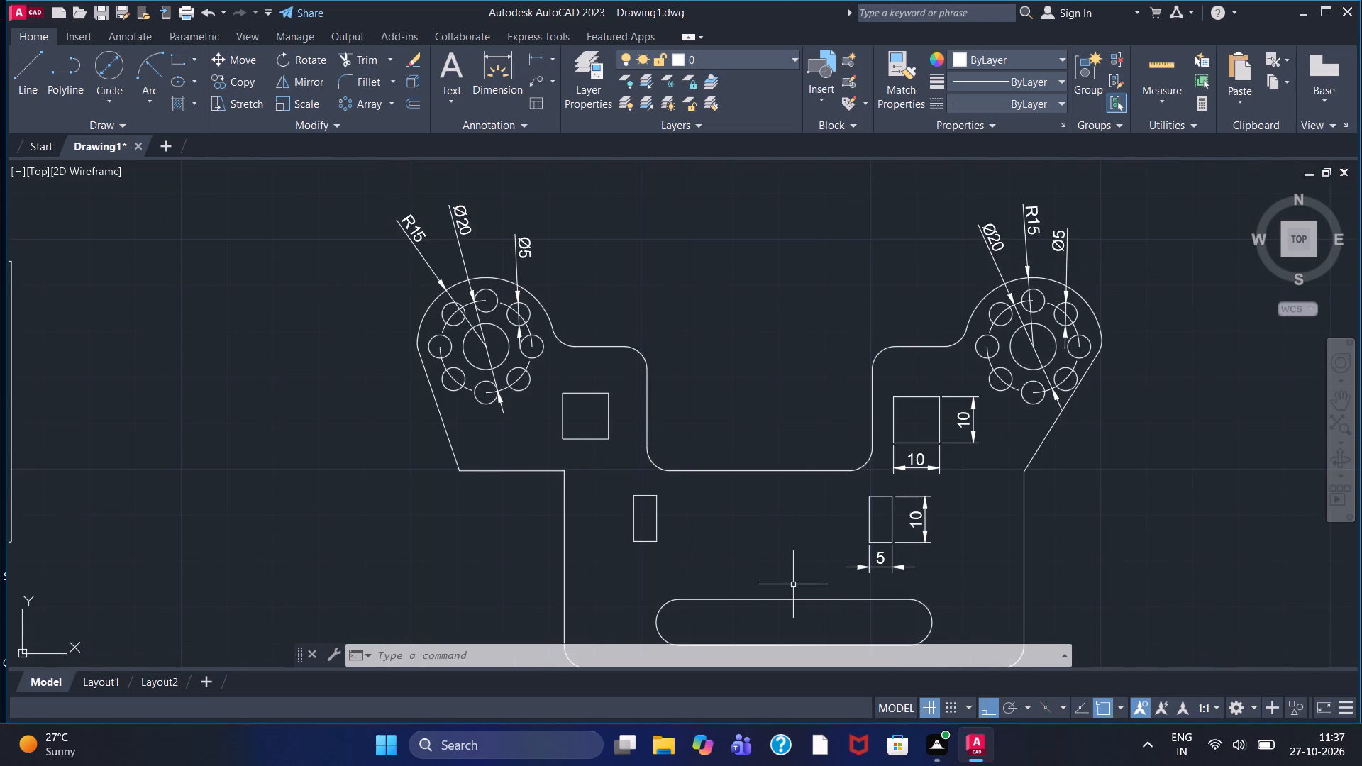
middle_drag(798, 501, 846, 496)
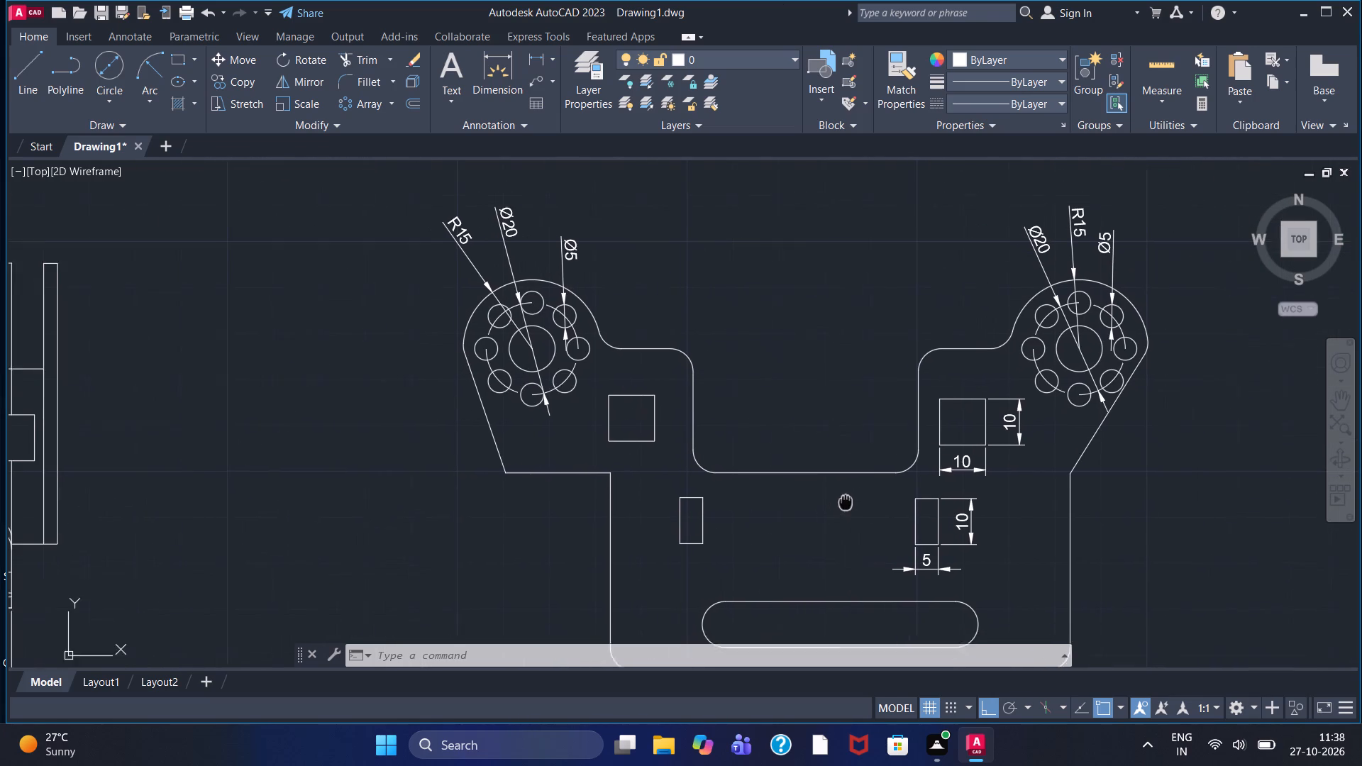
middle_drag(846, 496, 846, 488)
scroll(841, 492, down, 1)
scroll(807, 511, up, 1)
middle_drag(782, 511, 787, 498)
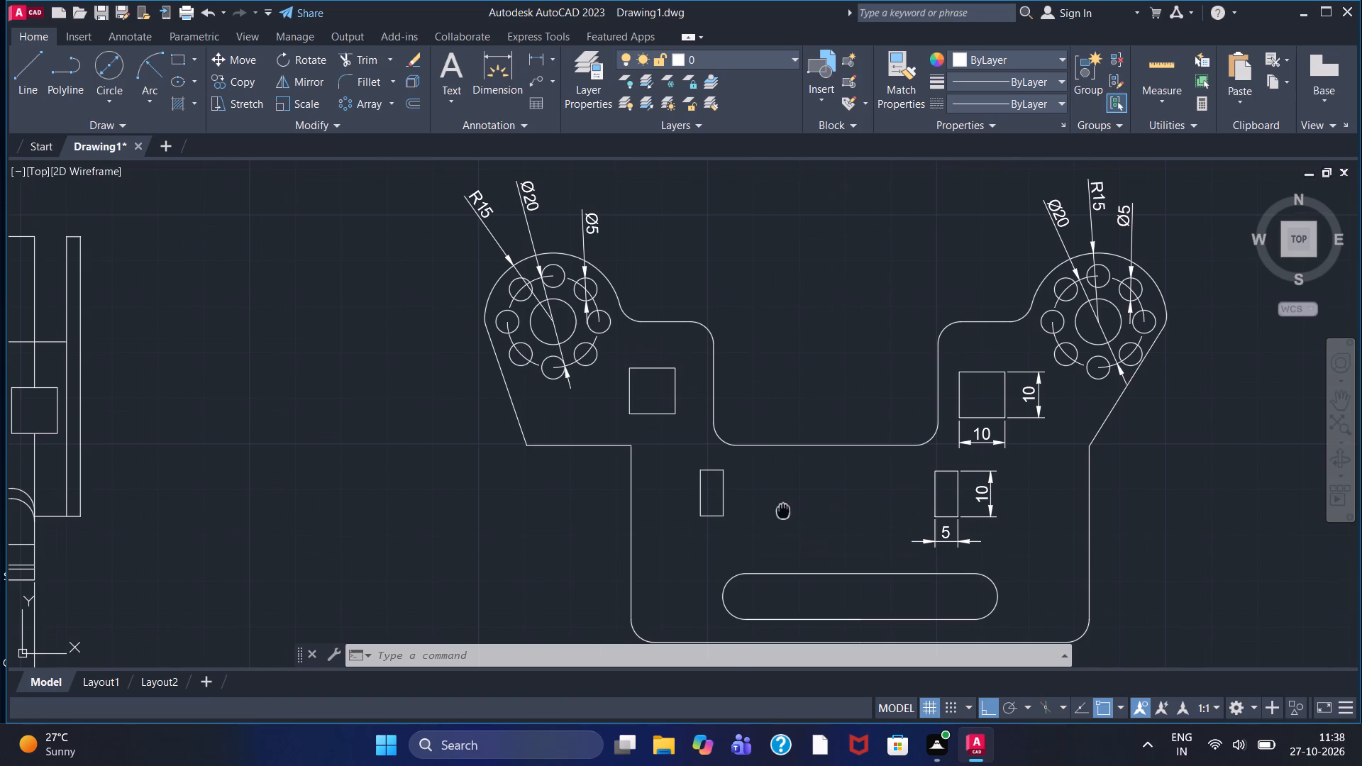
middle_drag(787, 498, 791, 435)
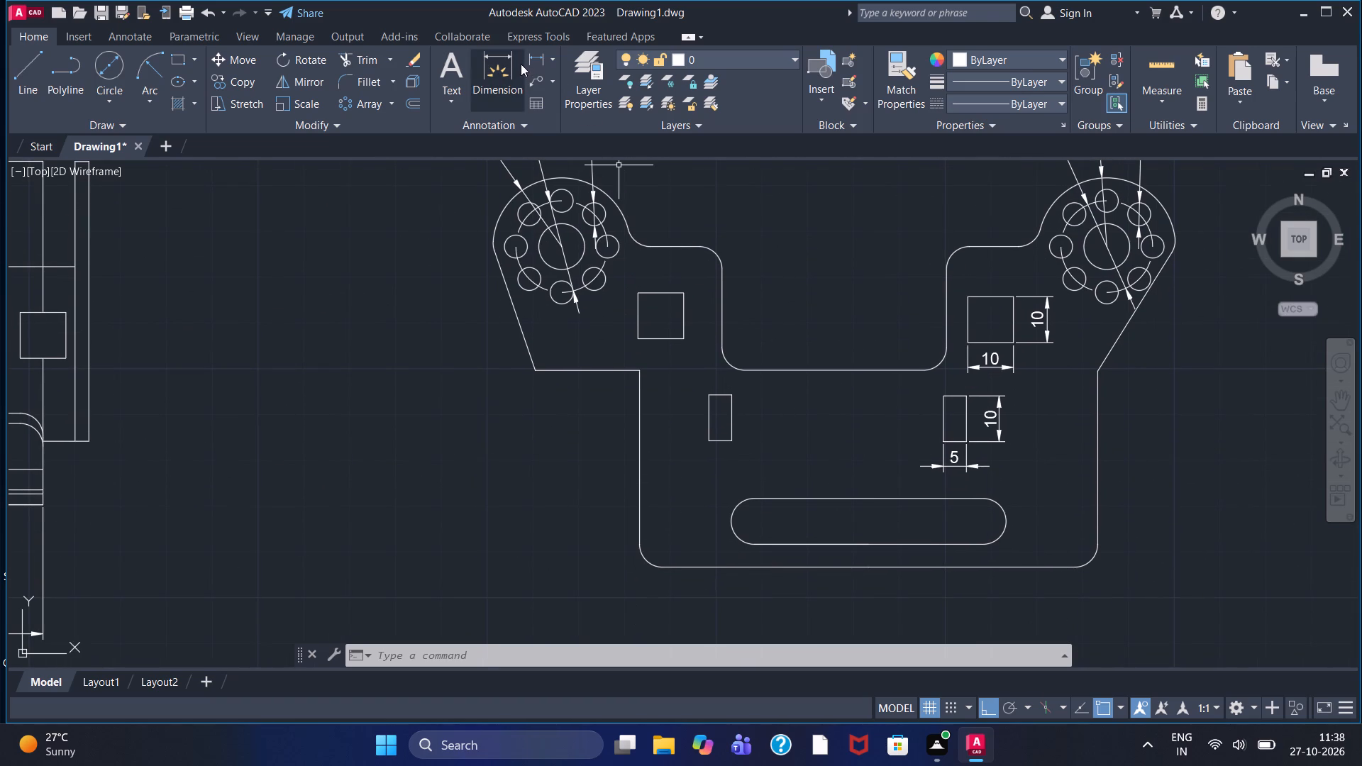
click(536, 53)
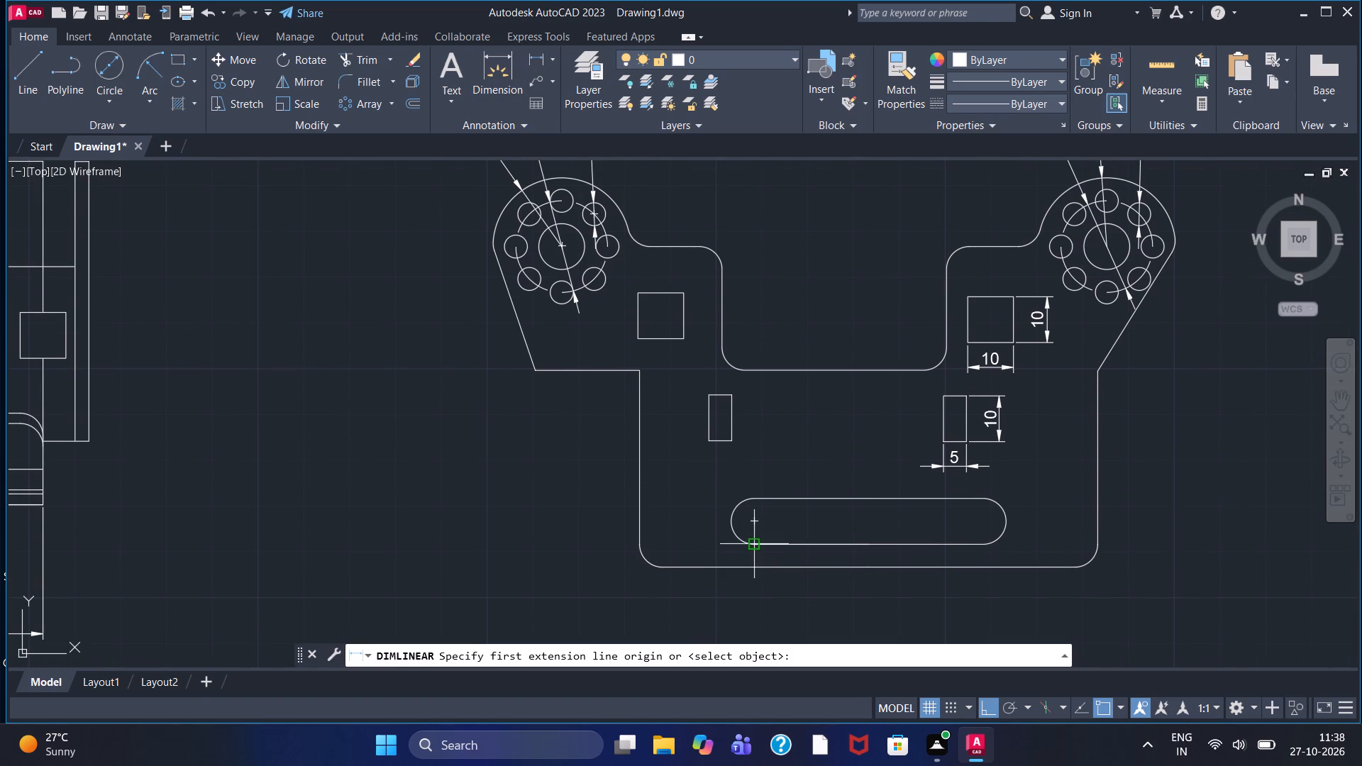
click(752, 545)
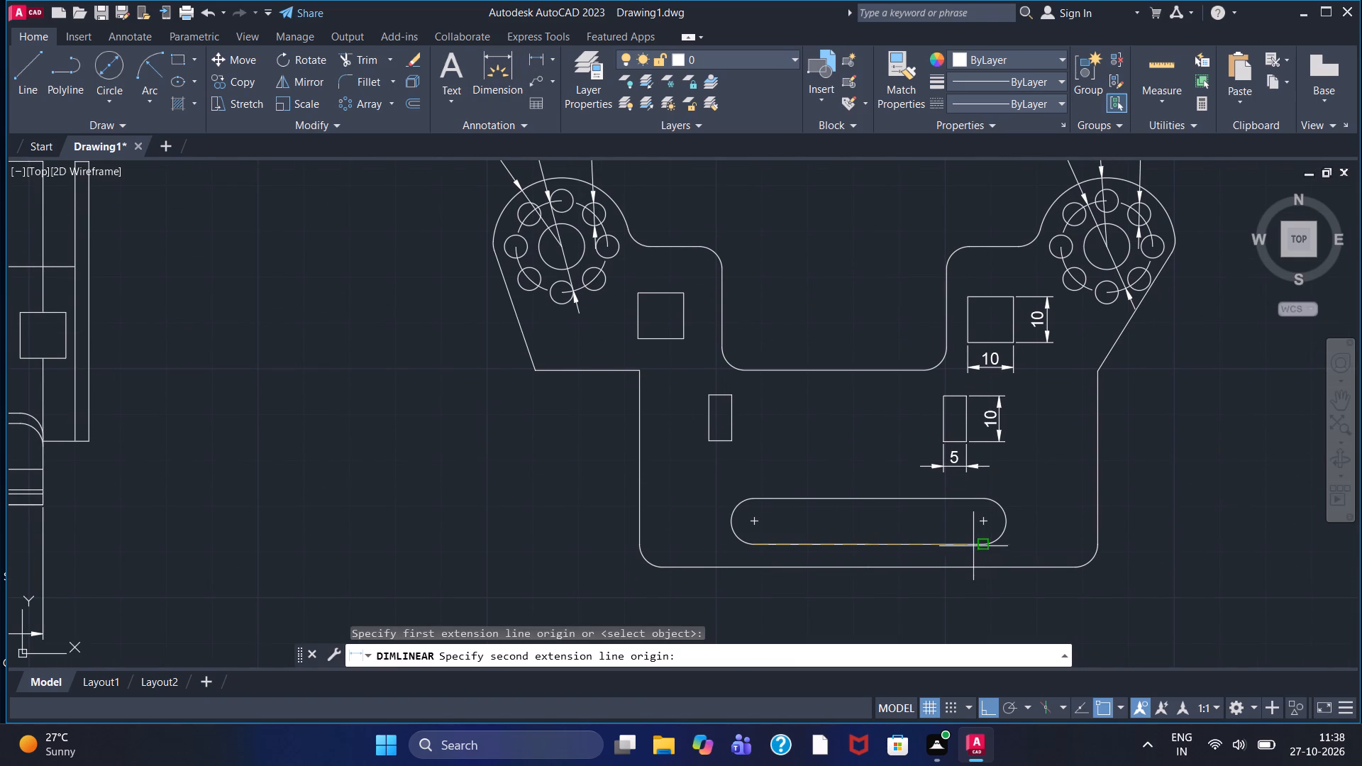
click(985, 543)
click(922, 613)
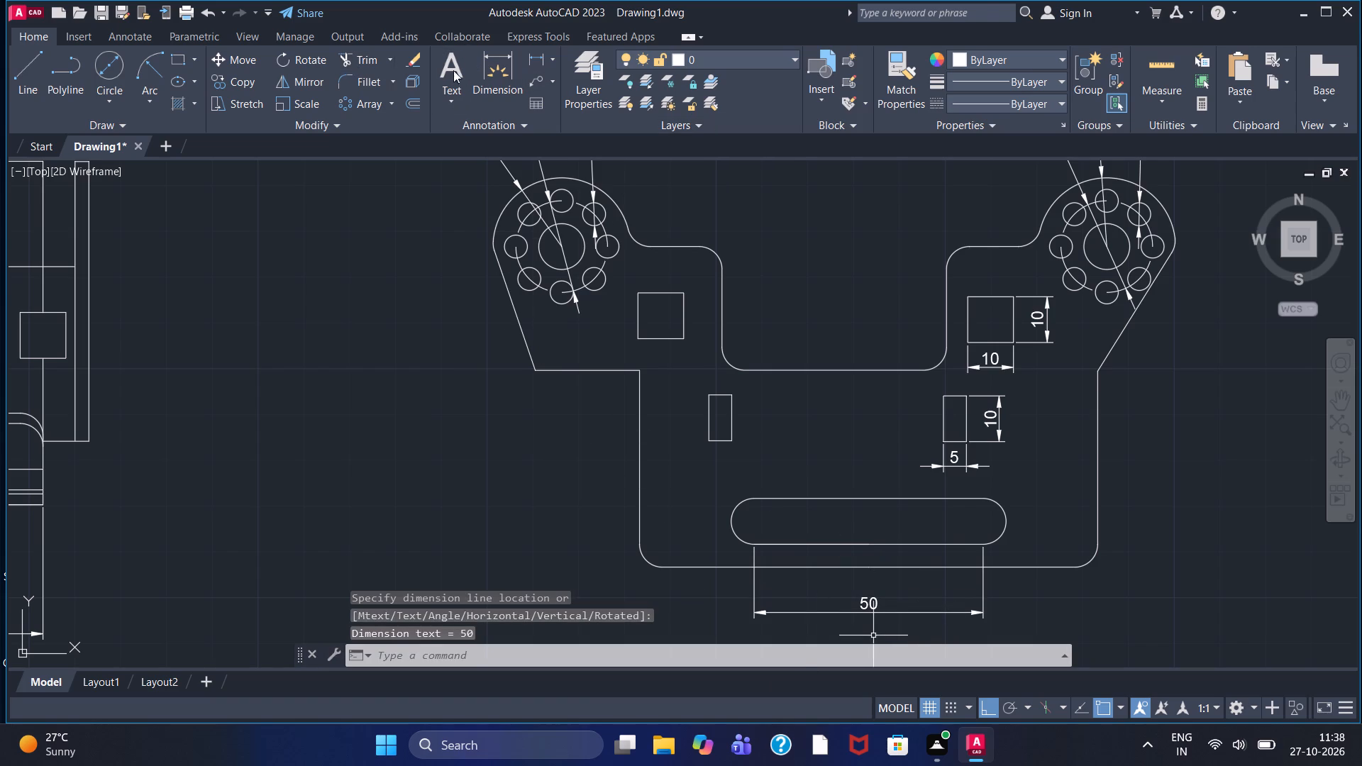
Add a horizontal linear dimension to the plate's short ledge below the left lobe, placed beneath the ledge.
click(534, 56)
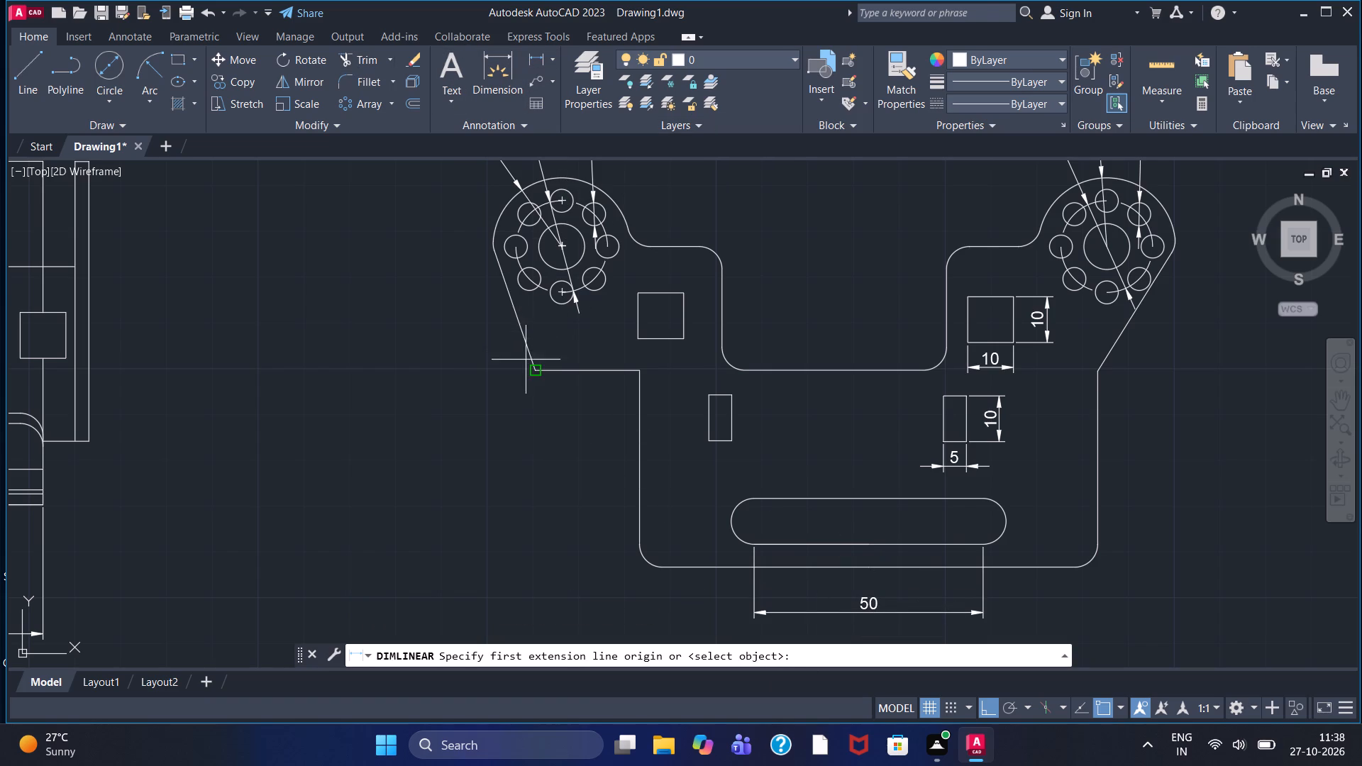
click(539, 368)
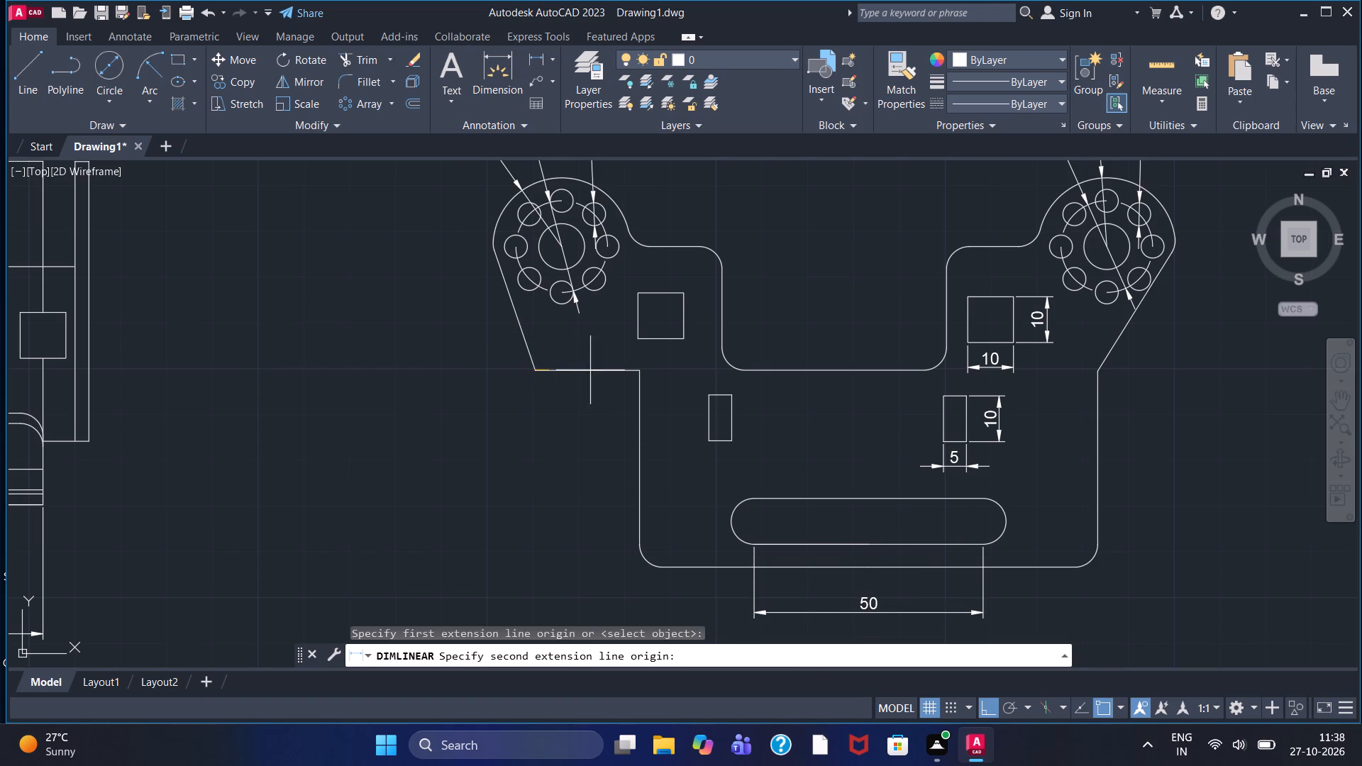
click(637, 372)
click(568, 437)
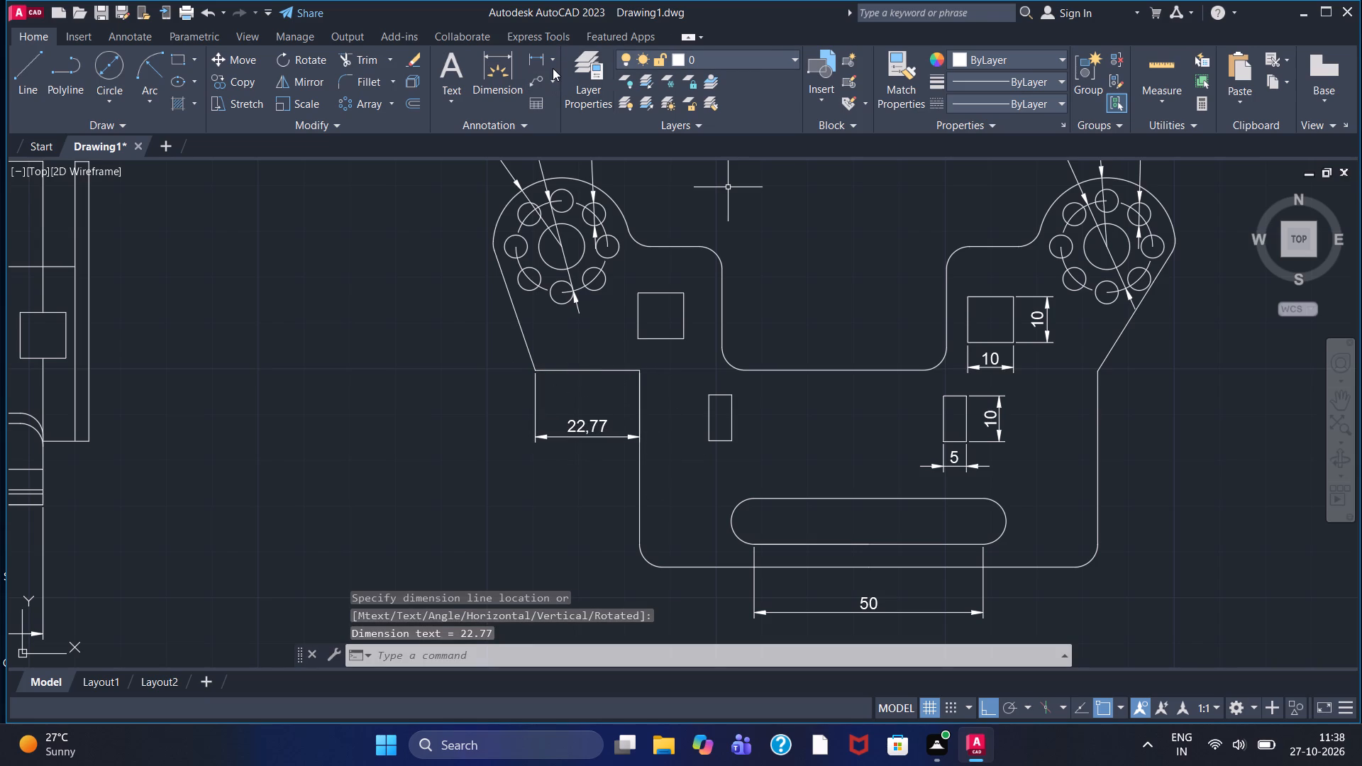
Add a radius dimension to the left rounded end of the long slot, placed to its upper left.
middle_drag(831, 205, 804, 218)
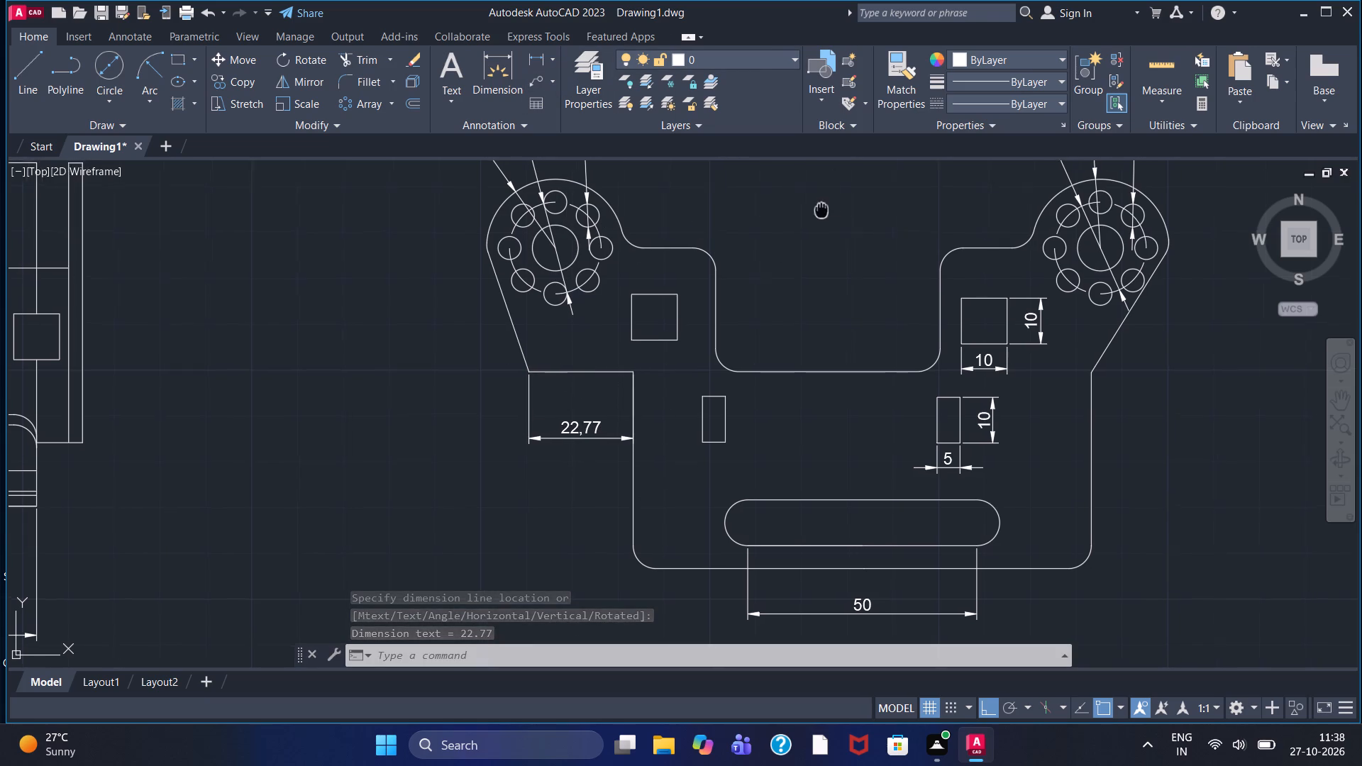
middle_drag(804, 218, 729, 272)
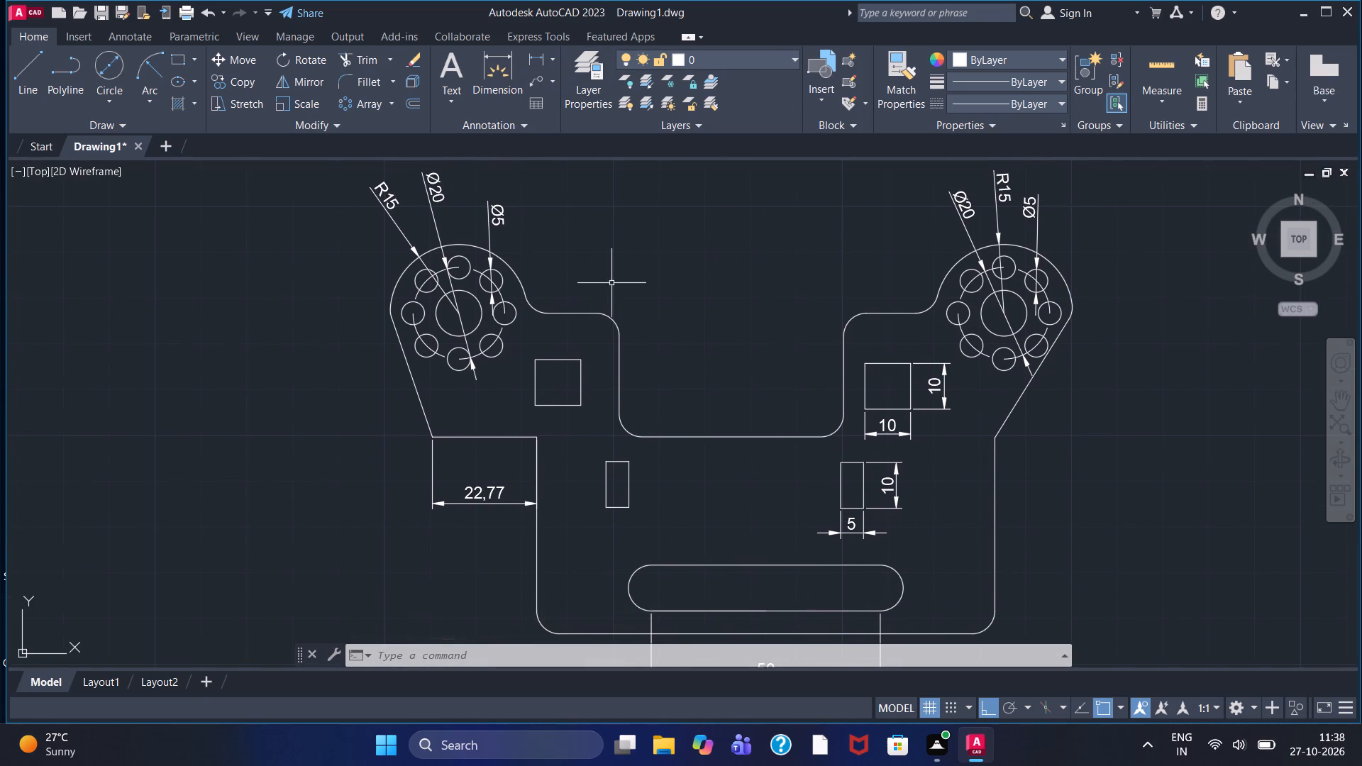
click(550, 59)
click(563, 229)
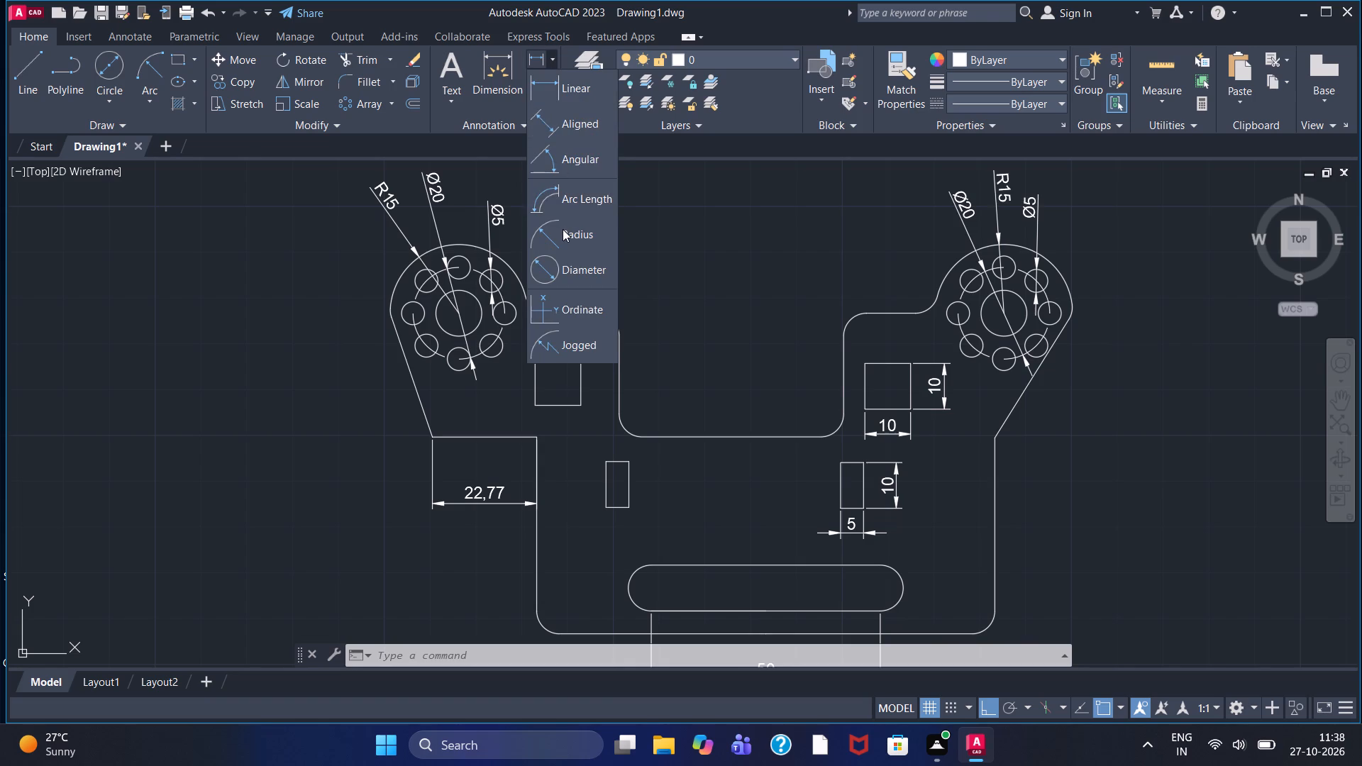
click(630, 589)
click(579, 555)
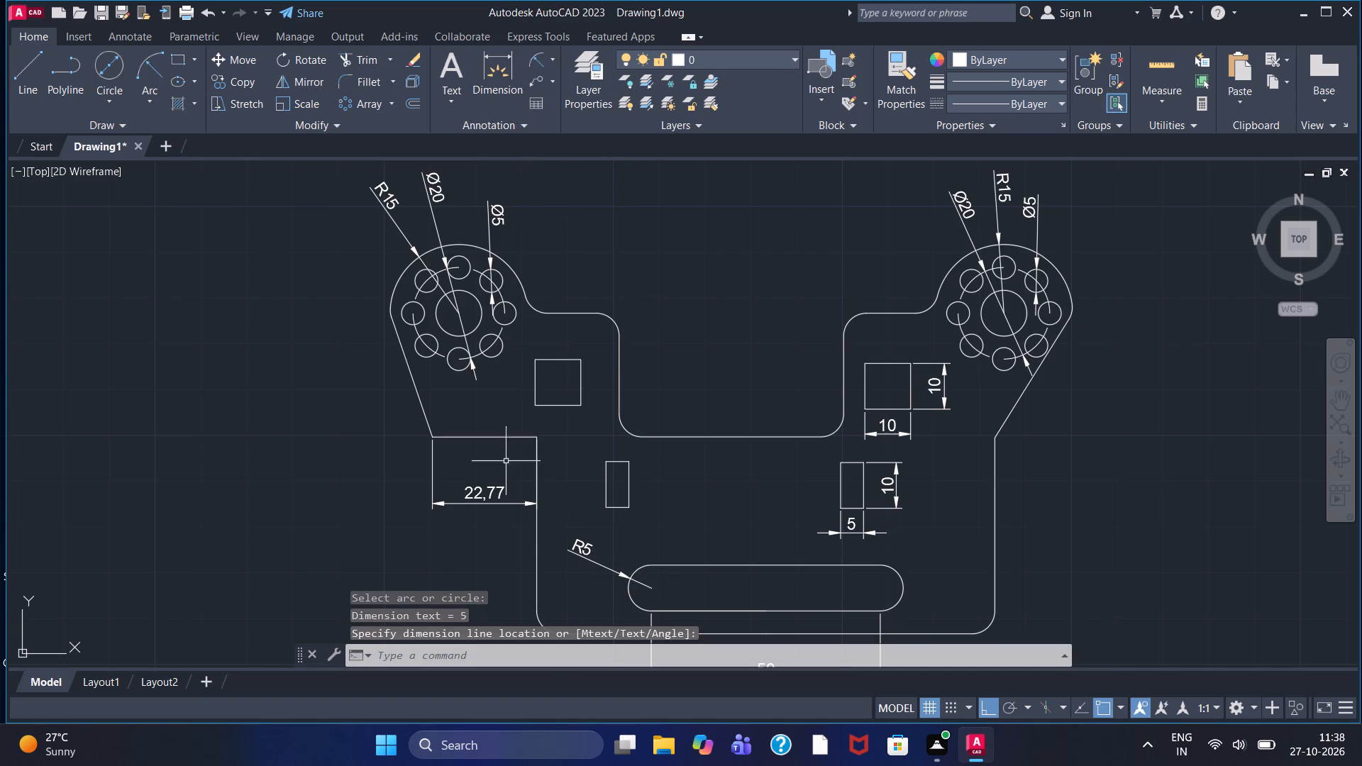
Add a radius dimension to the plate's lower-left corner fillet, placed outside the plate to its upper left.
click(542, 57)
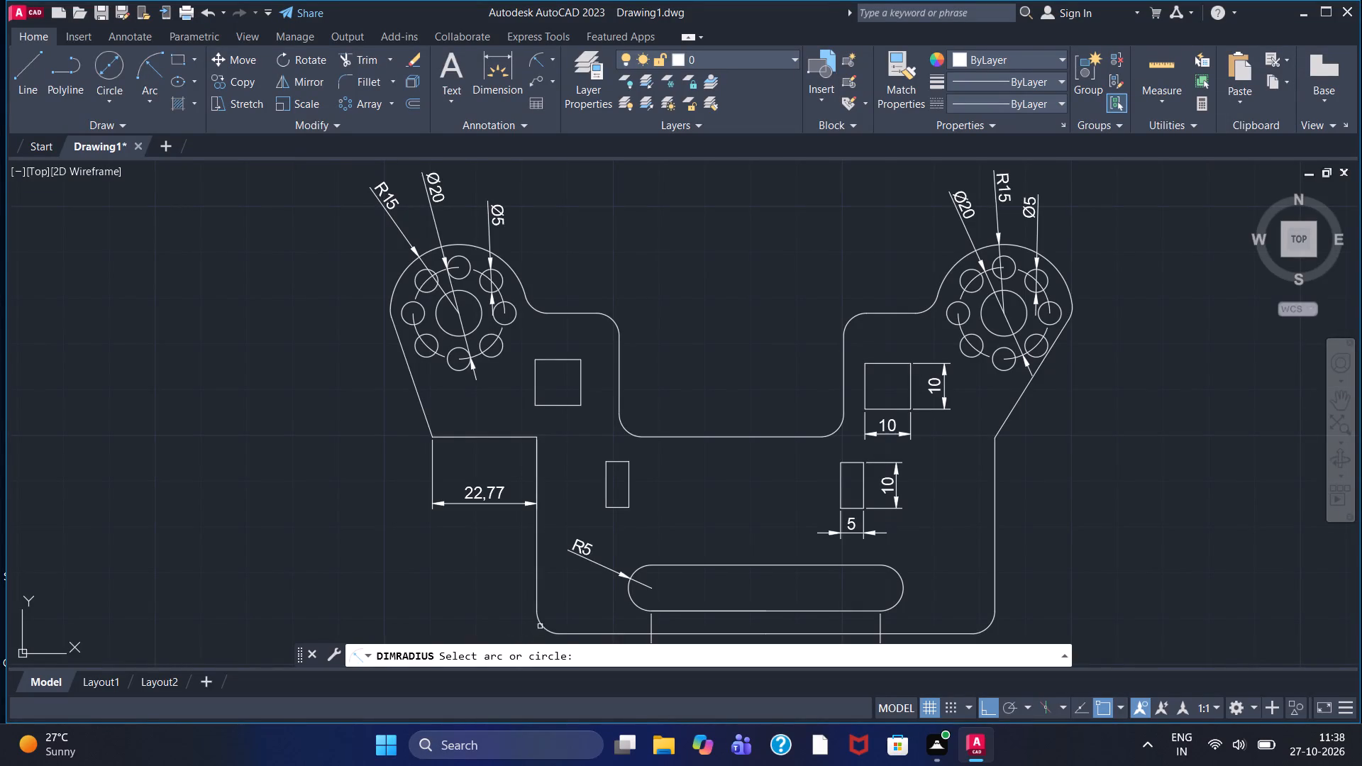
drag(542, 623, 528, 624)
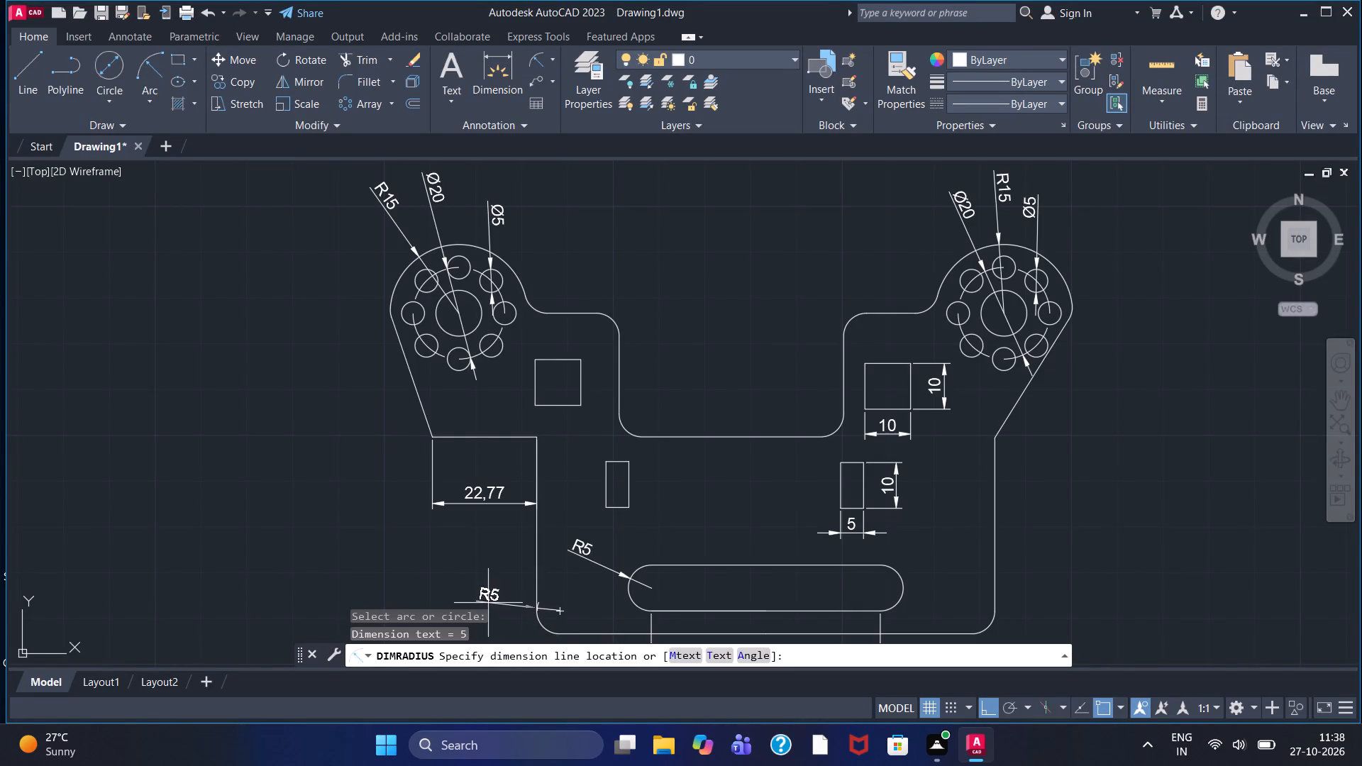
click(488, 603)
Add a radius dimension to the rounded upper-left corner of the plate's central notch, placed above and to its right.
scroll(610, 550, down, 1)
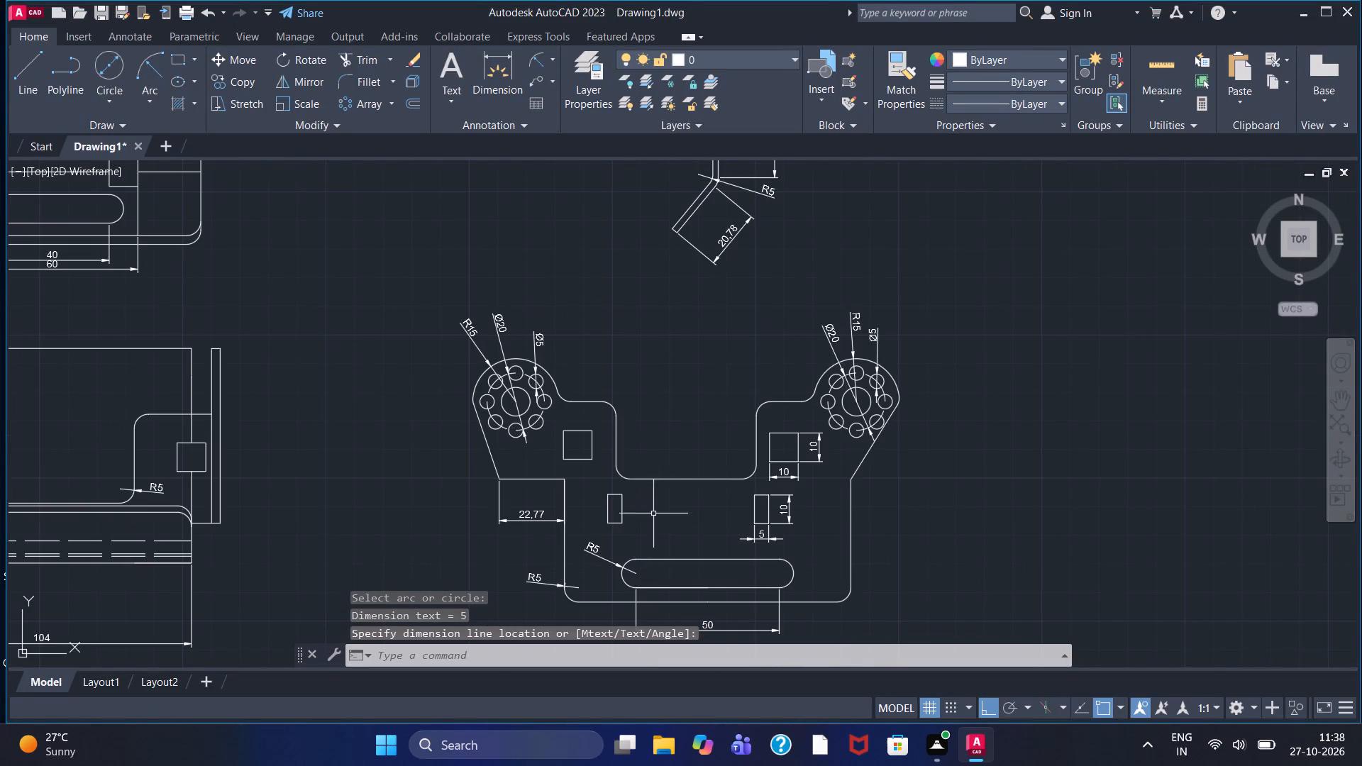
middle_drag(695, 413, 694, 411)
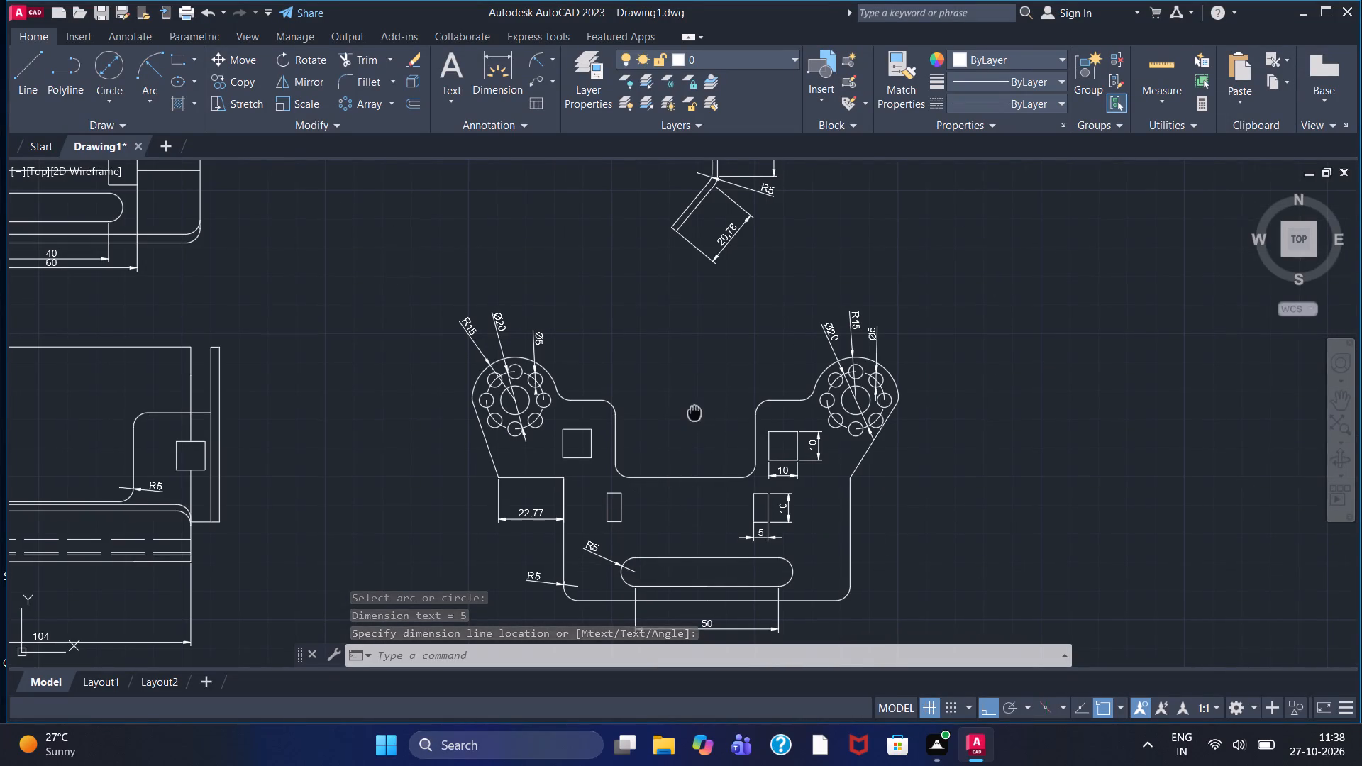
middle_drag(694, 411, 585, 392)
scroll(584, 392, down, 1)
scroll(568, 377, up, 2)
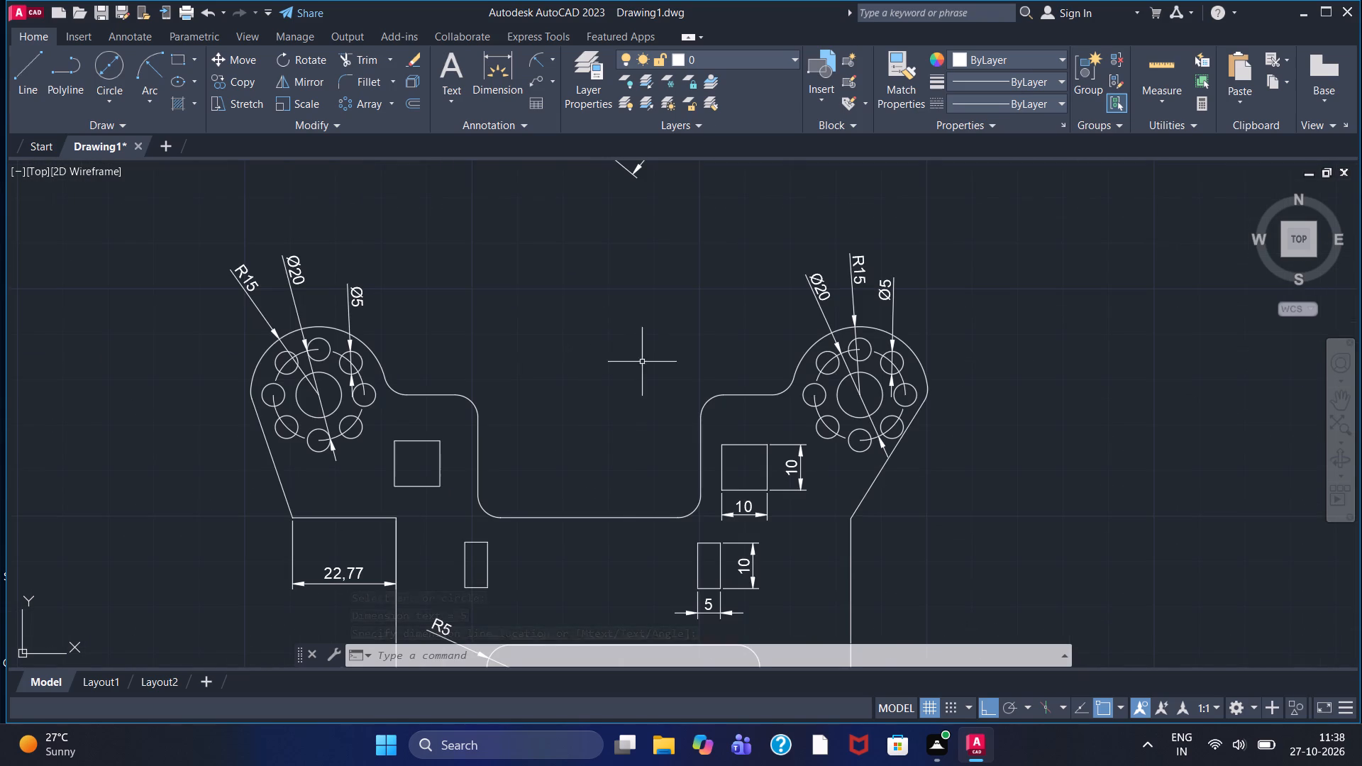
click(528, 60)
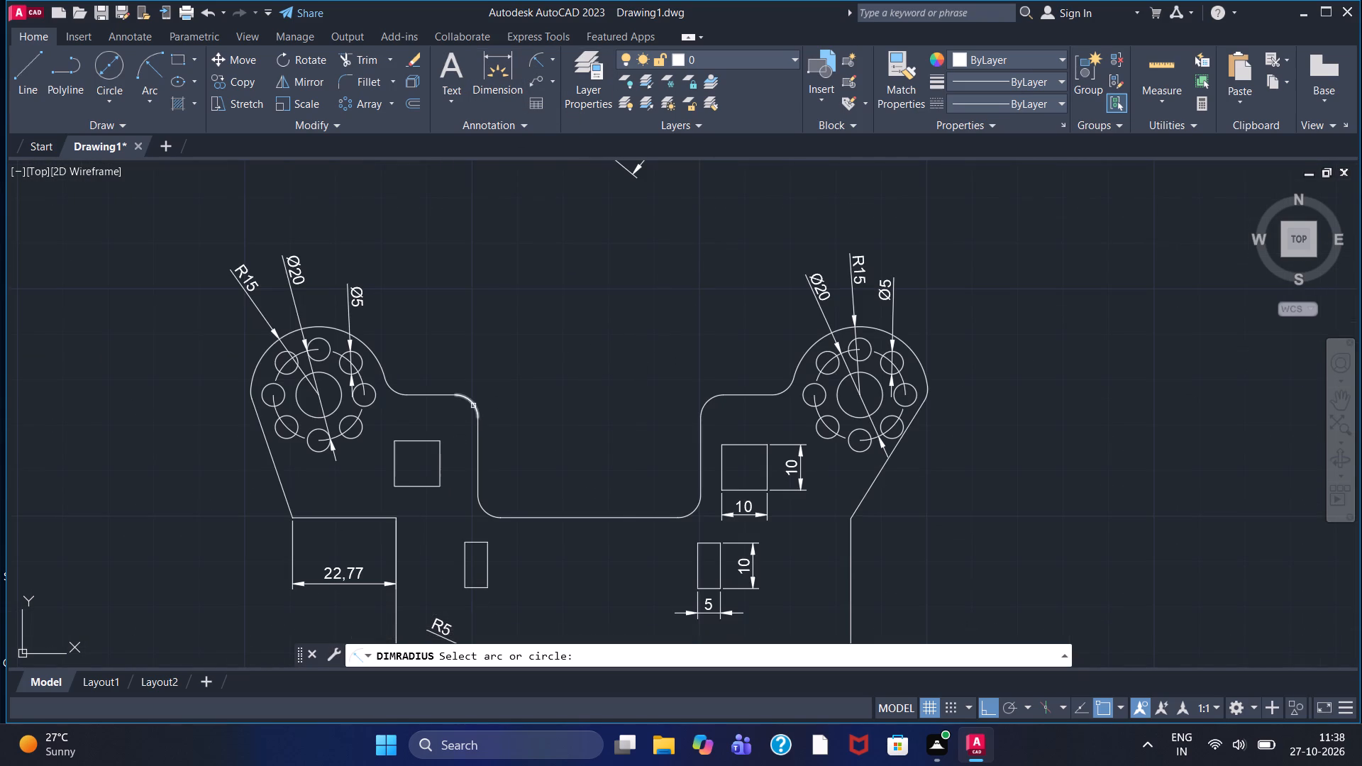
click(473, 404)
click(499, 355)
Add a radius dimension to the concave fillet joining the left lobe to the notch's top edge, placed below the fillet.
right_click(499, 355)
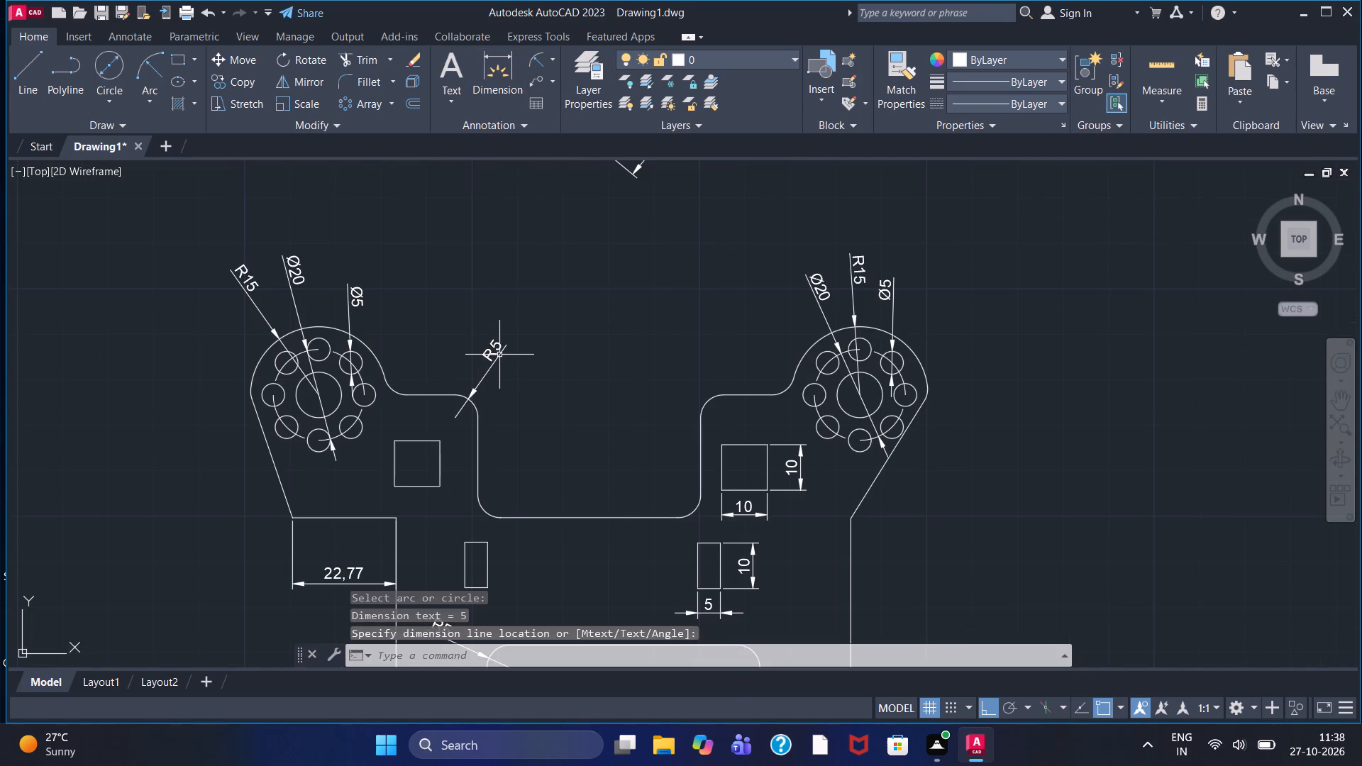
click(551, 370)
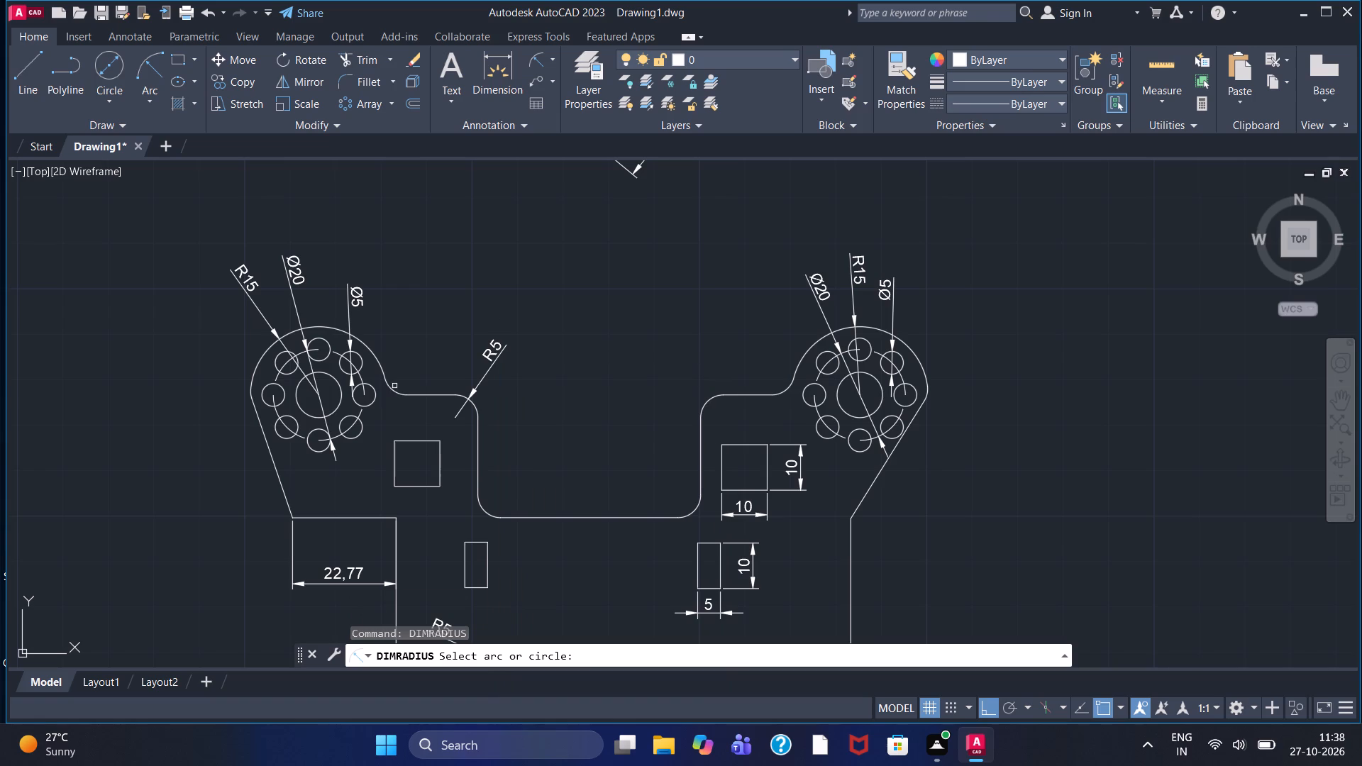
drag(394, 391, 400, 379)
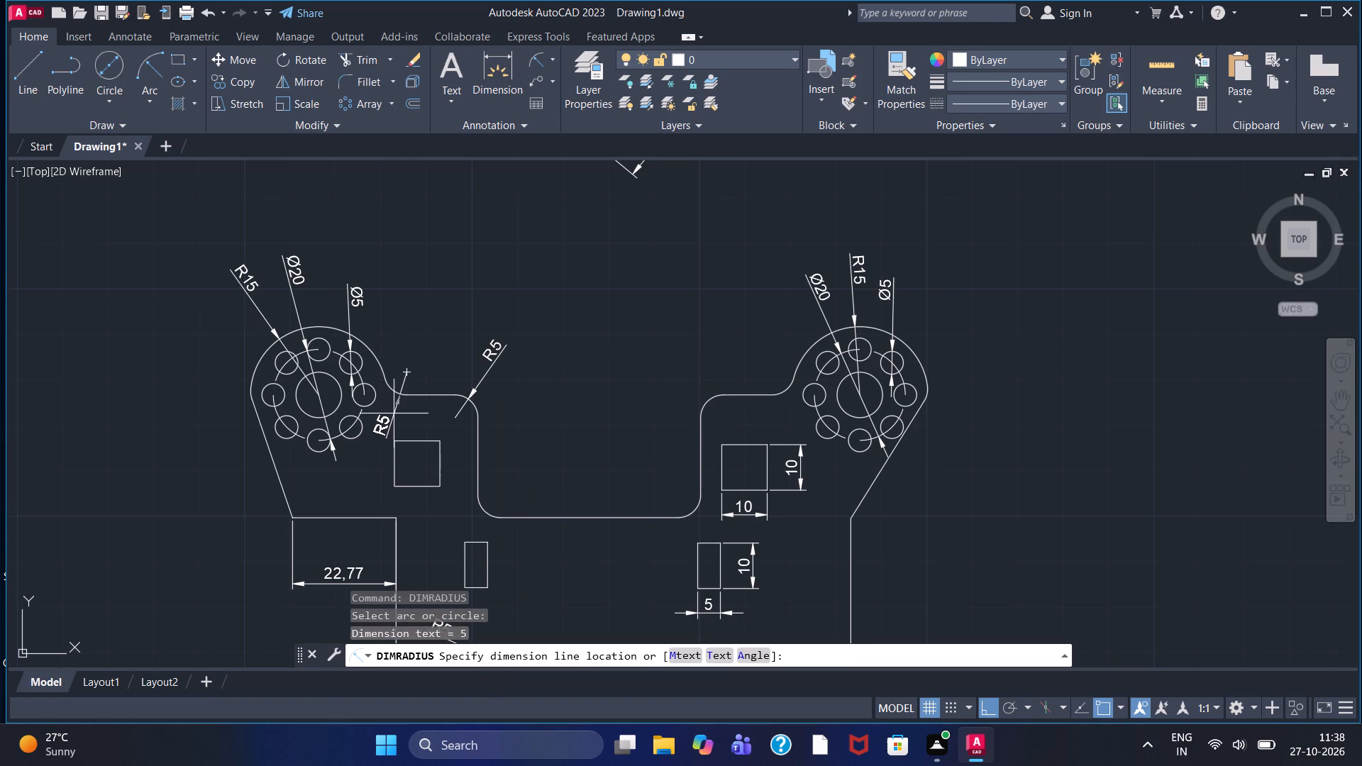
click(394, 413)
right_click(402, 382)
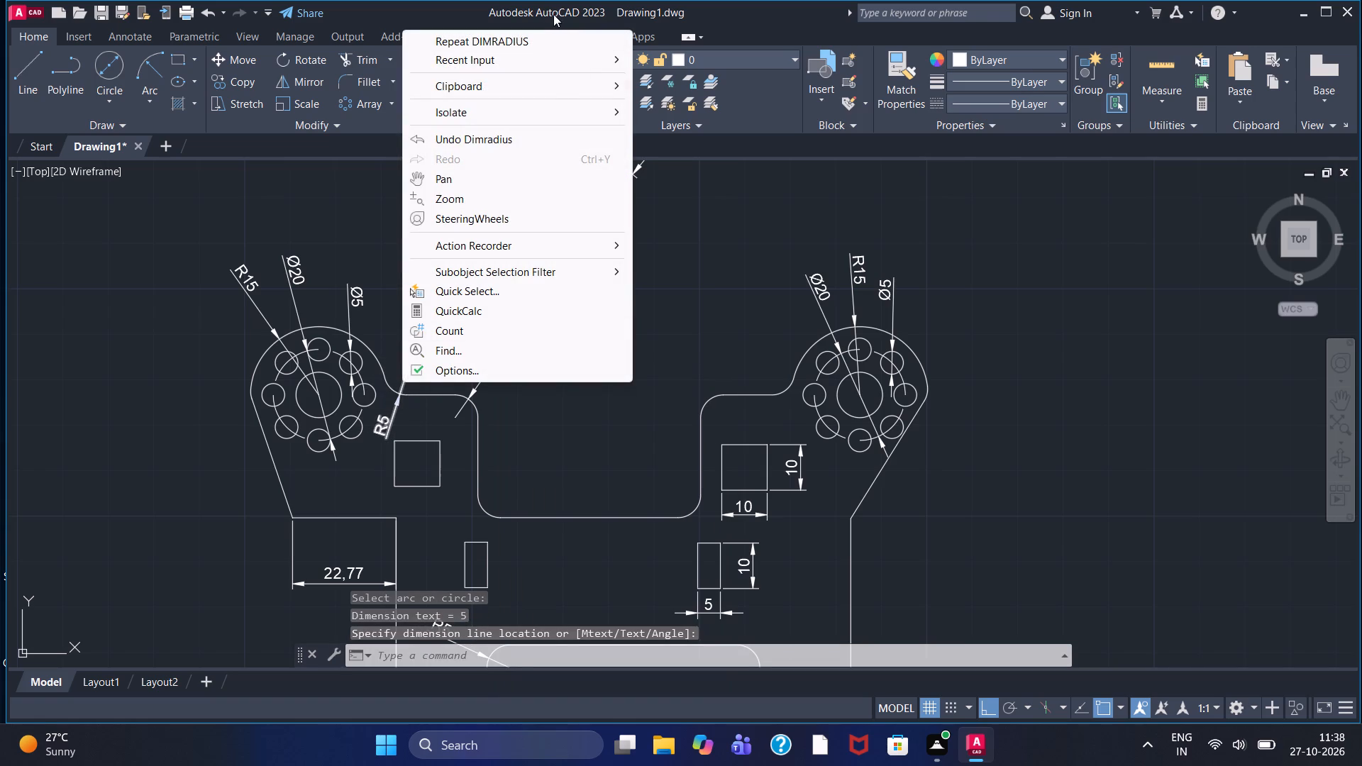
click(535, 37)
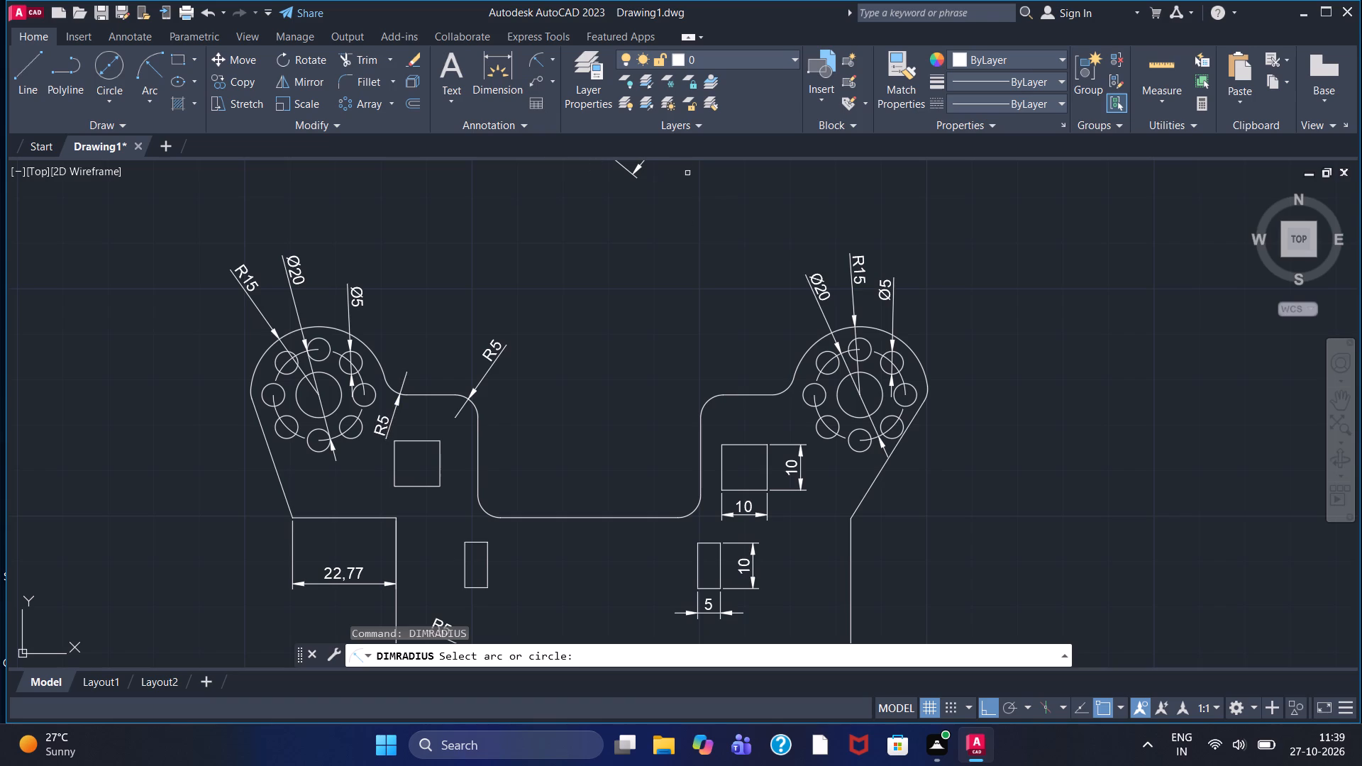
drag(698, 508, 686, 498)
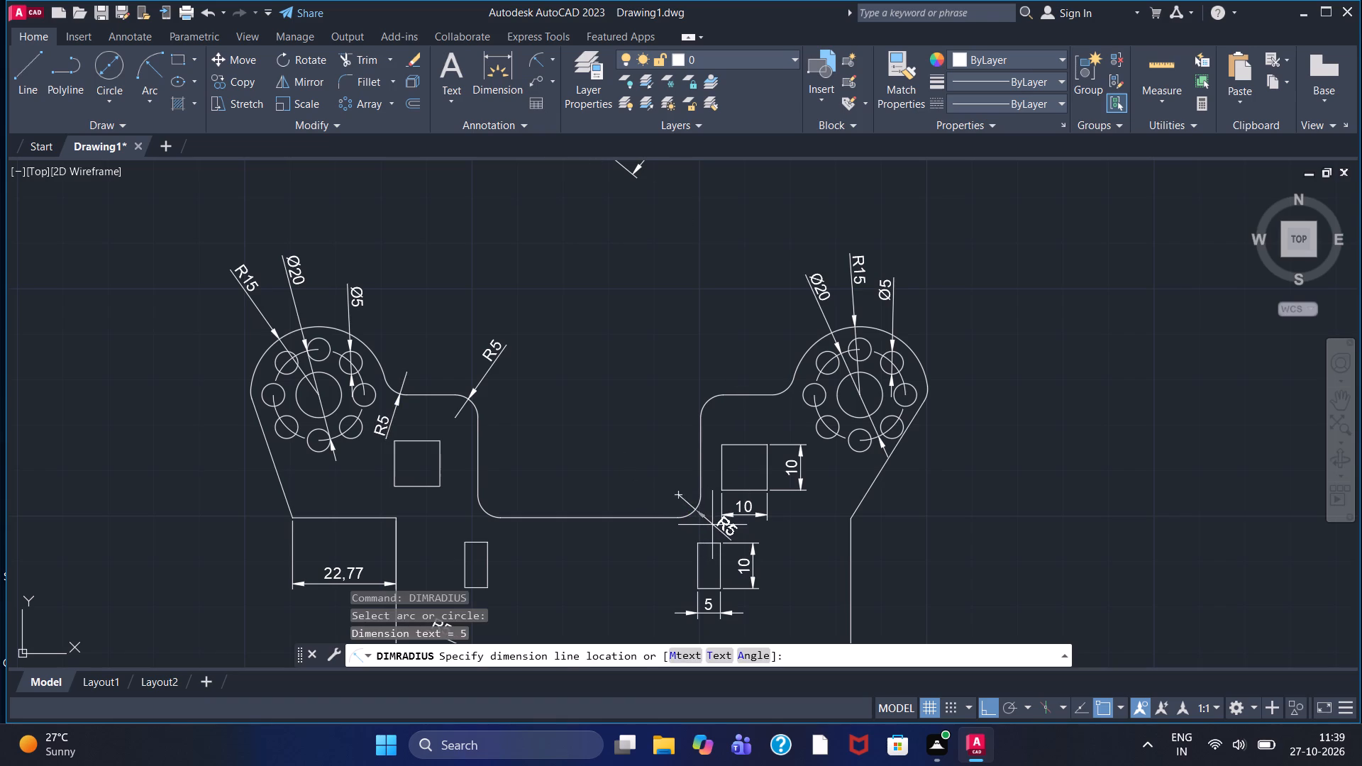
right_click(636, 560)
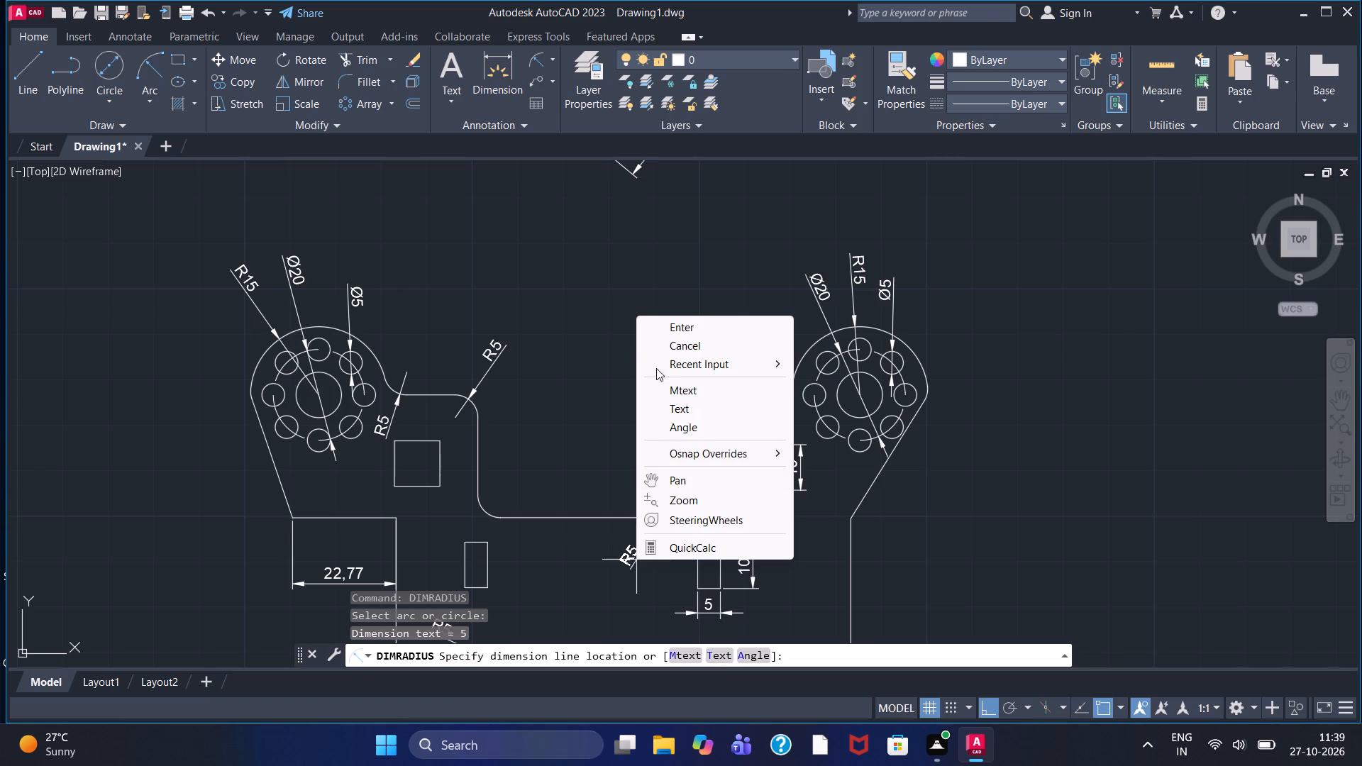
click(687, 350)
Add a radius dimension to the central notch's lower-left corner fillet, placed to its lower left inside the plate.
right_click(536, 425)
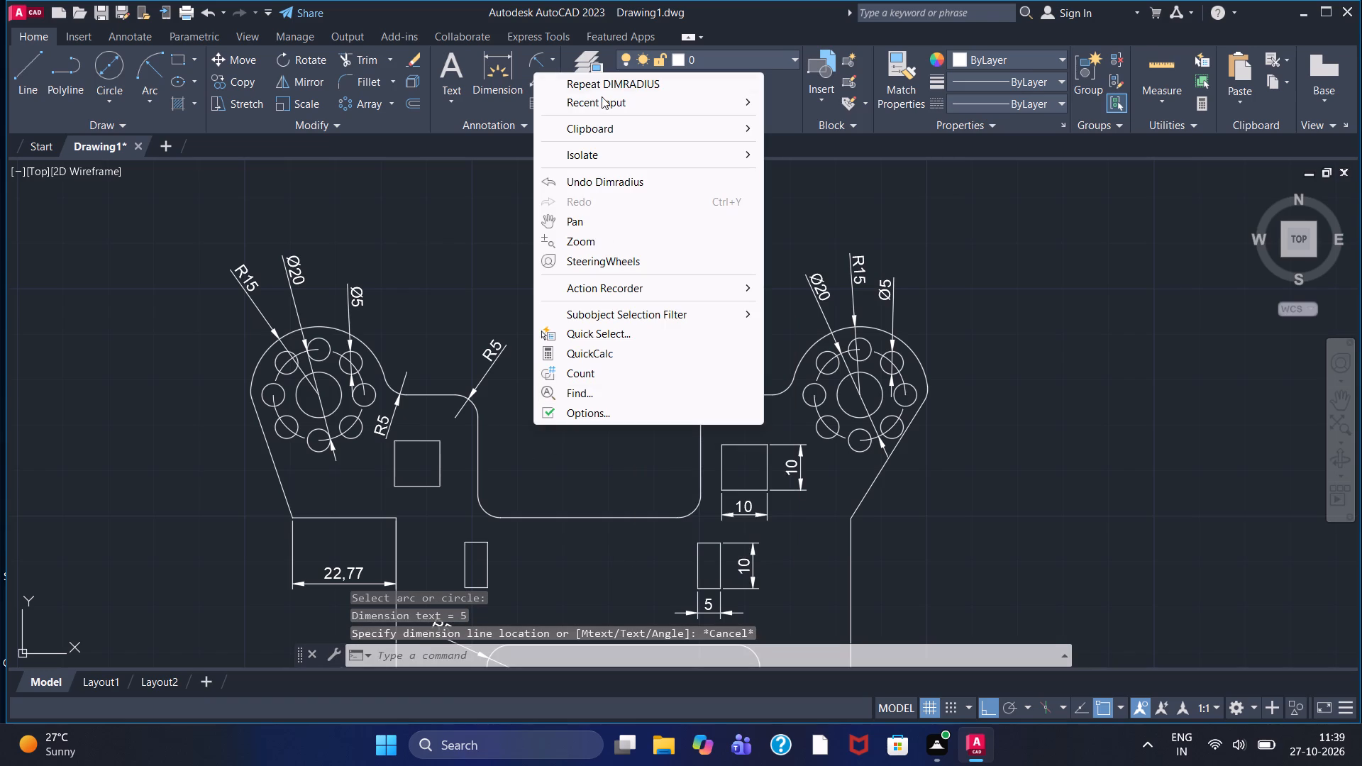
click(611, 79)
click(486, 514)
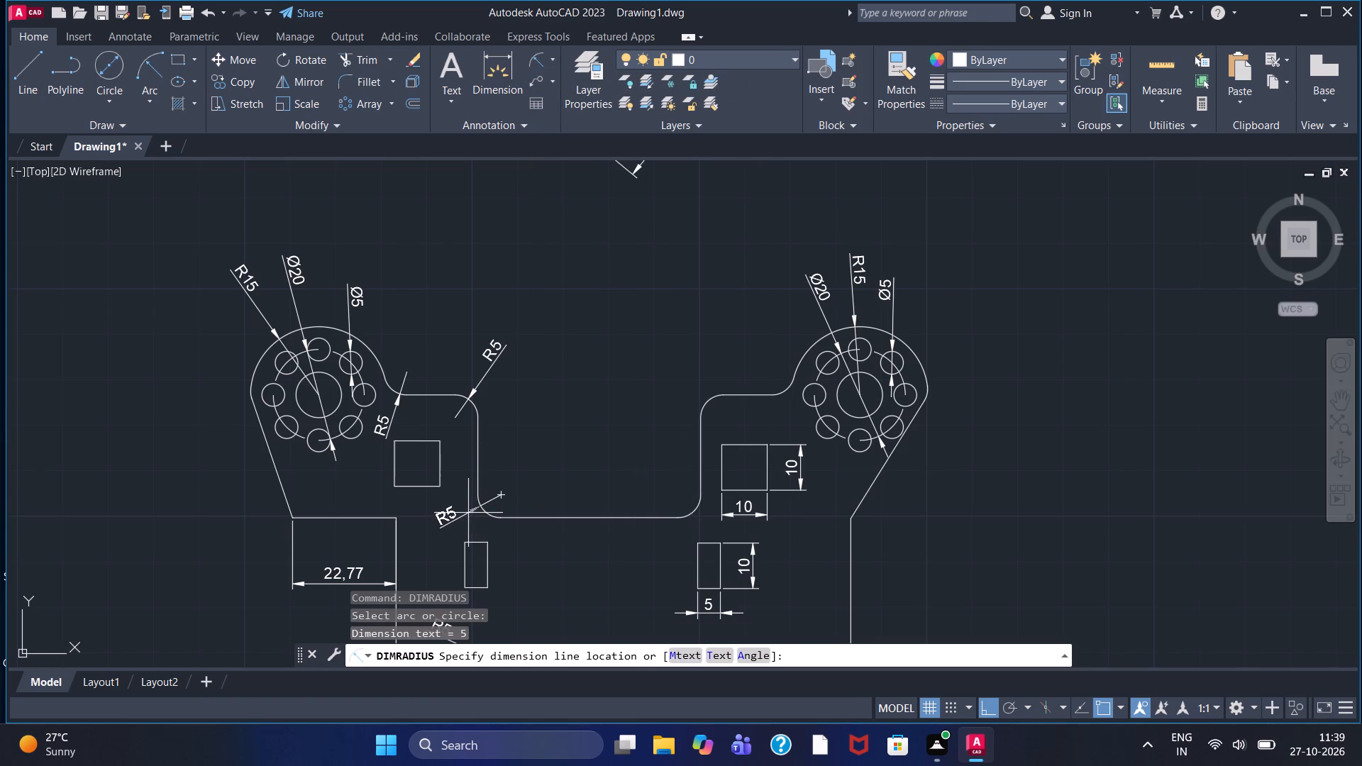
click(467, 514)
Add a horizontal linear dimension to the straight part of the plate's bottom edge, placed beneath the slot's length dimension.
scroll(636, 553, down, 1)
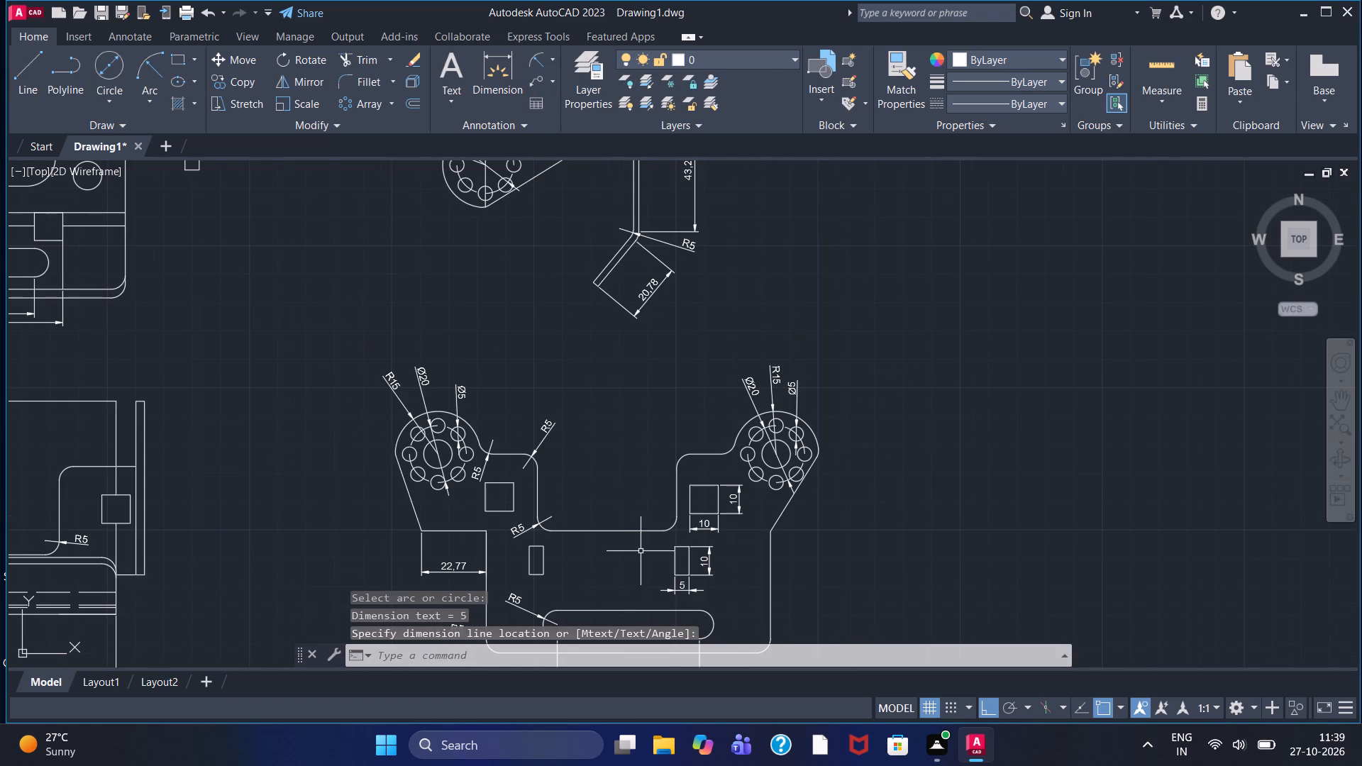
middle_drag(624, 423, 615, 296)
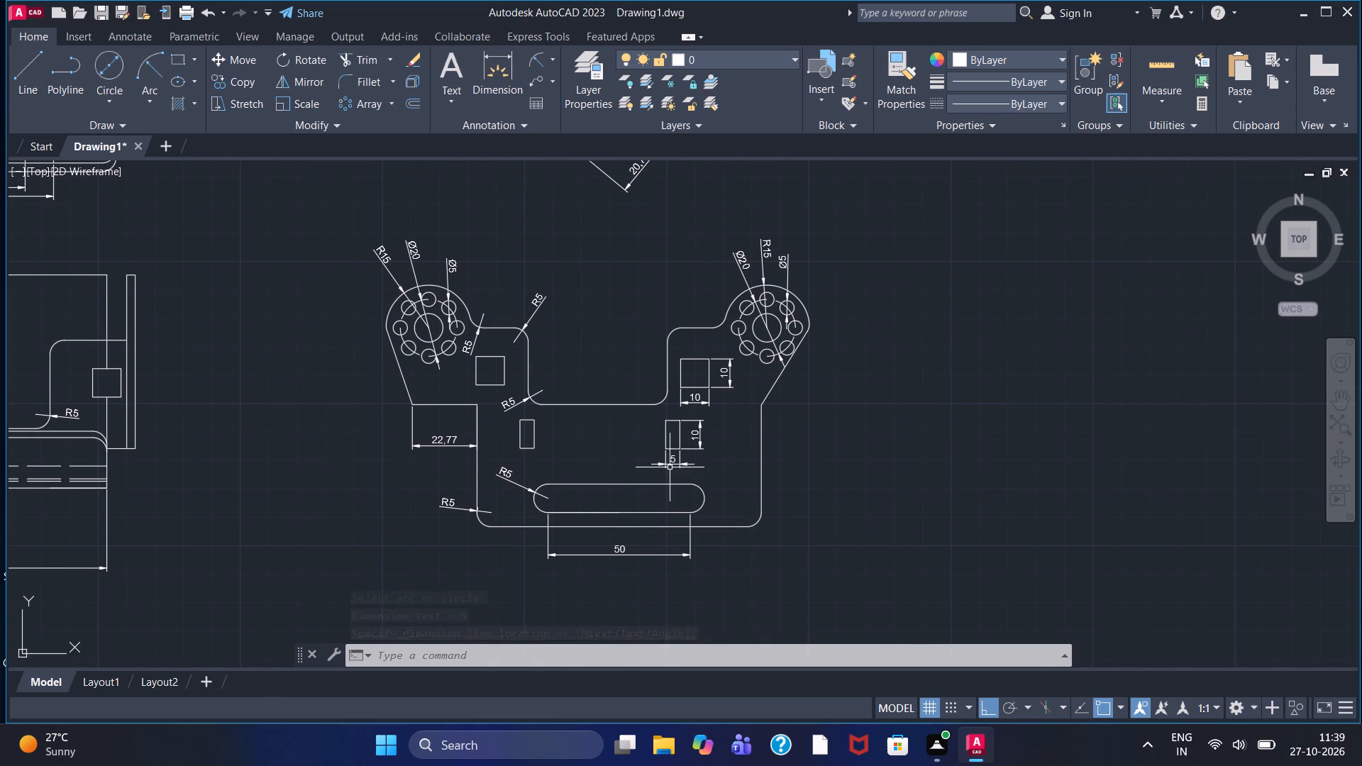
scroll(670, 467, down, 1)
scroll(677, 462, up, 2)
scroll(676, 464, down, 1)
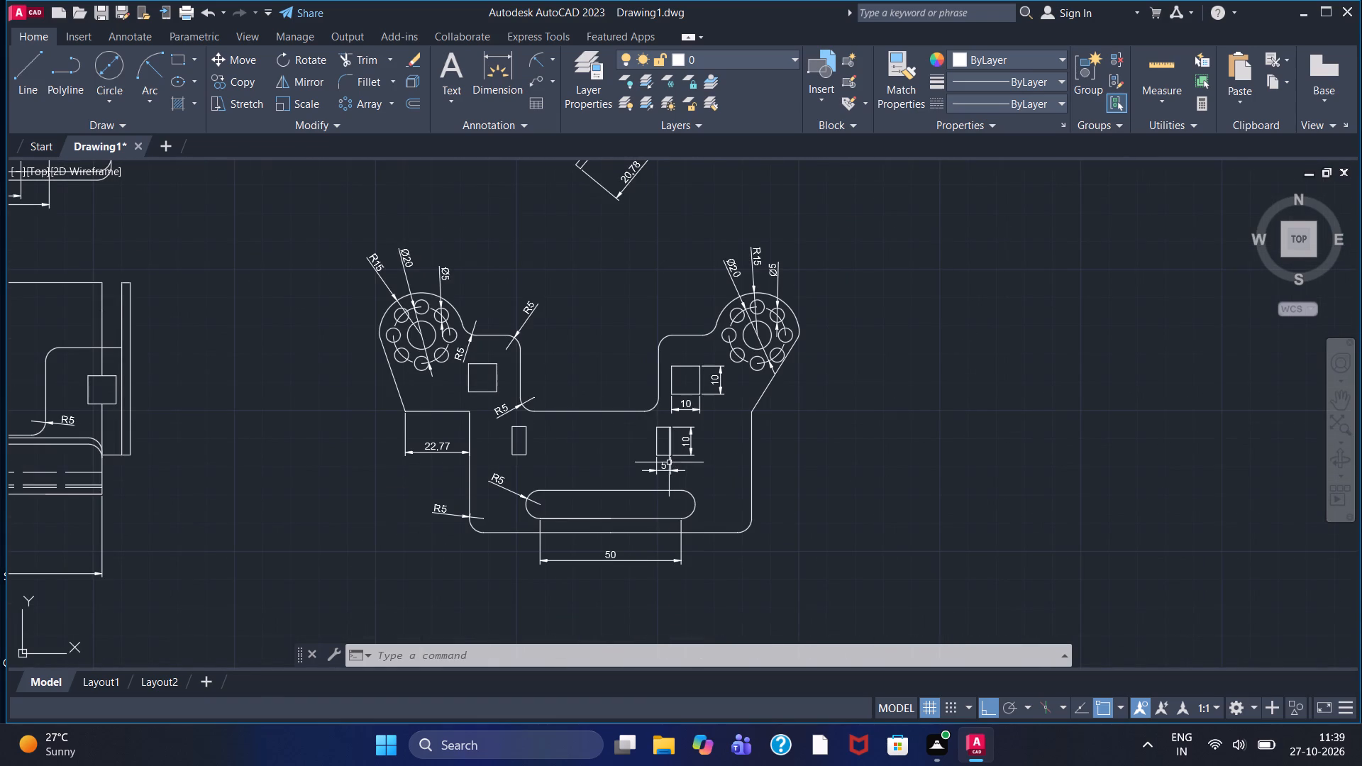
click(550, 64)
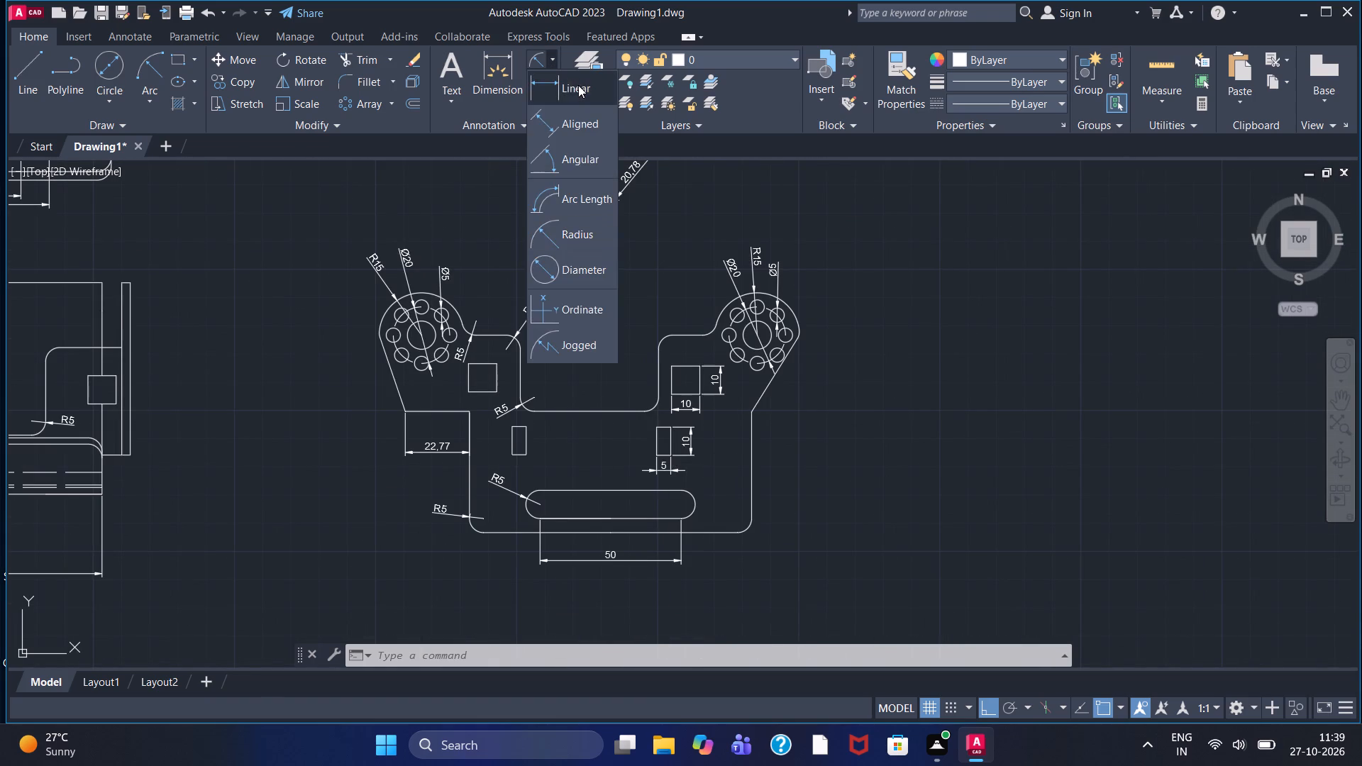
click(578, 85)
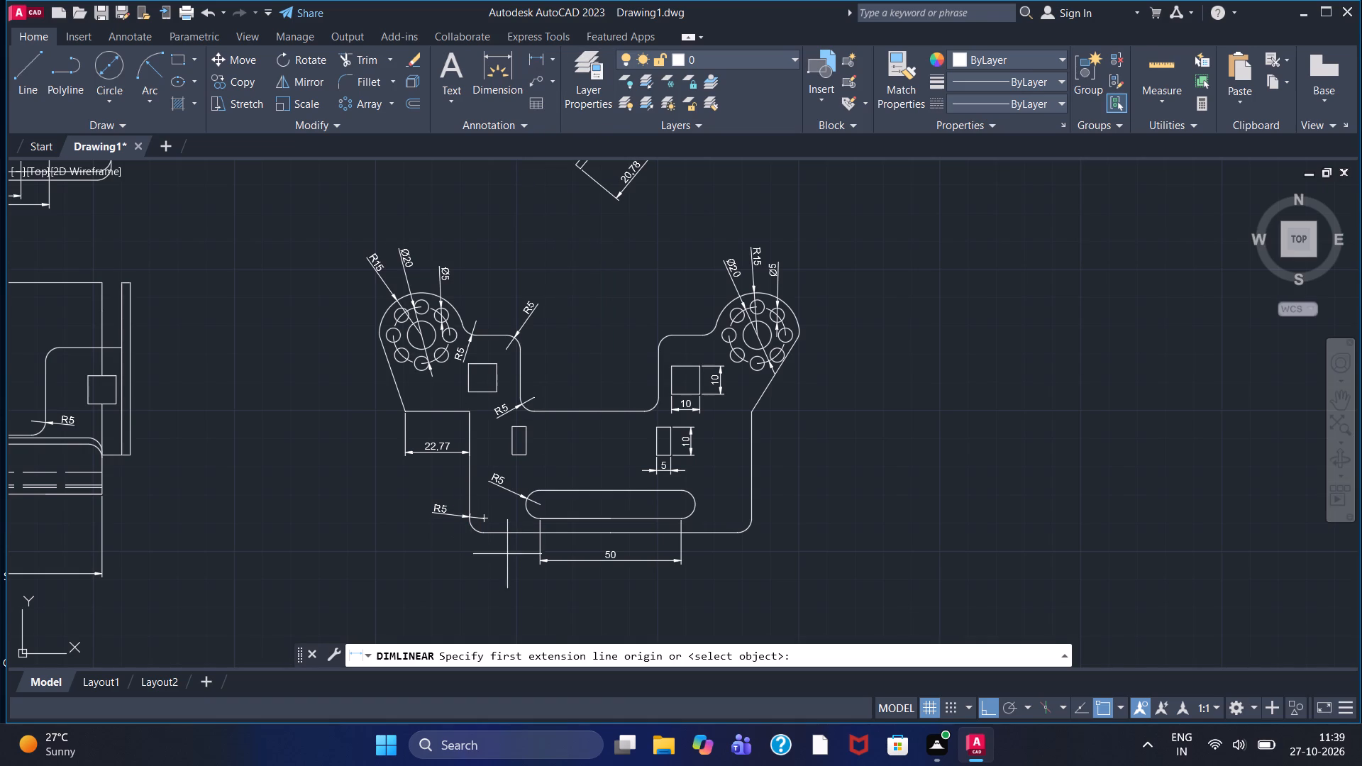
click(491, 535)
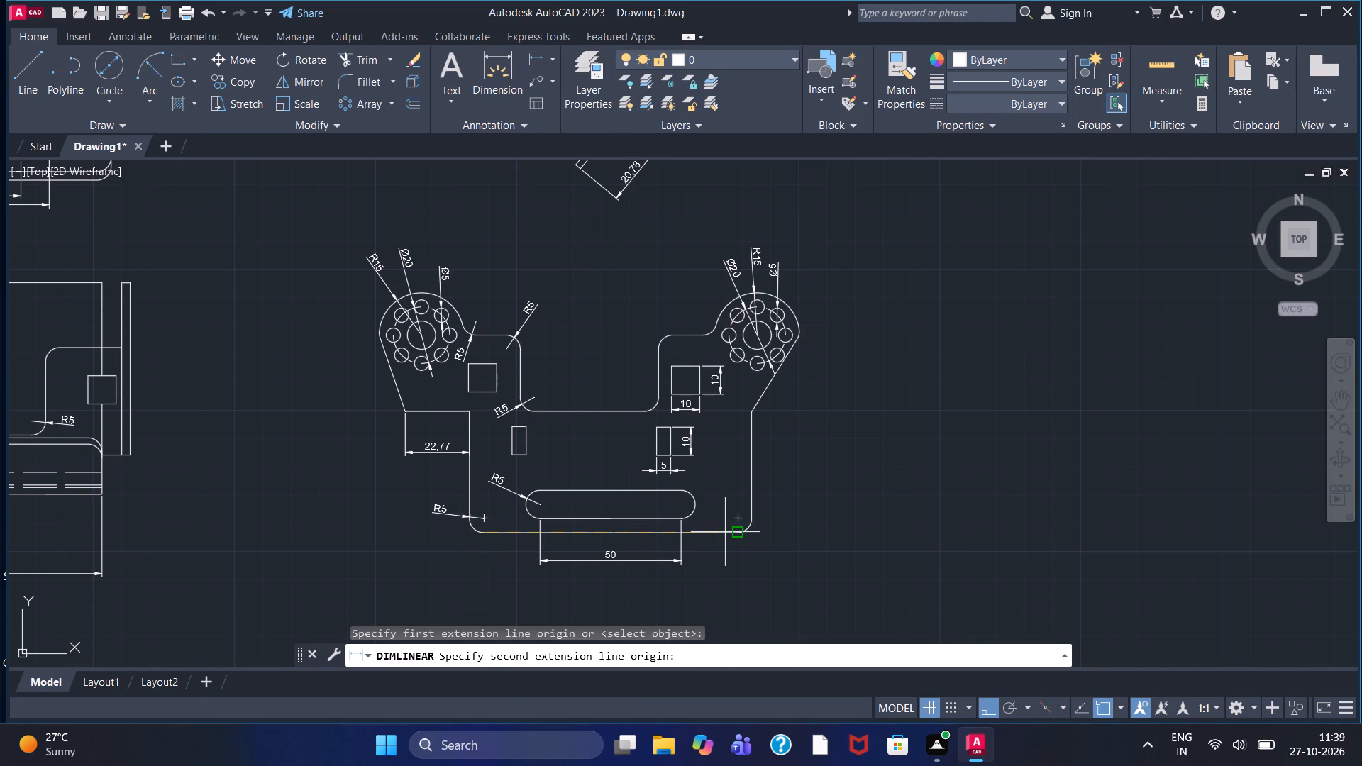
drag(725, 532, 716, 540)
click(658, 587)
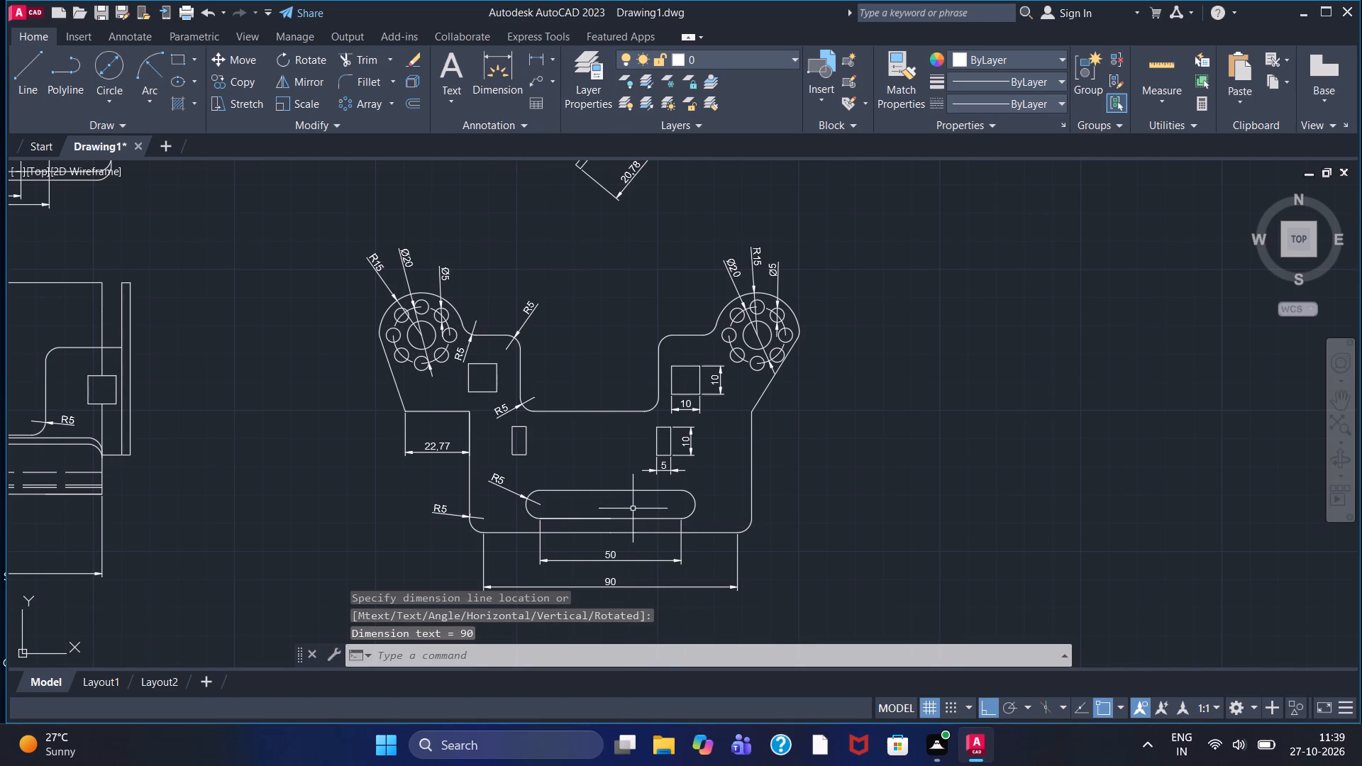
Dimension the plate's lower body width horizontally between its two vertical side edges, placing it beneath the bottom-edge dimension.
right_click(630, 502)
click(723, 160)
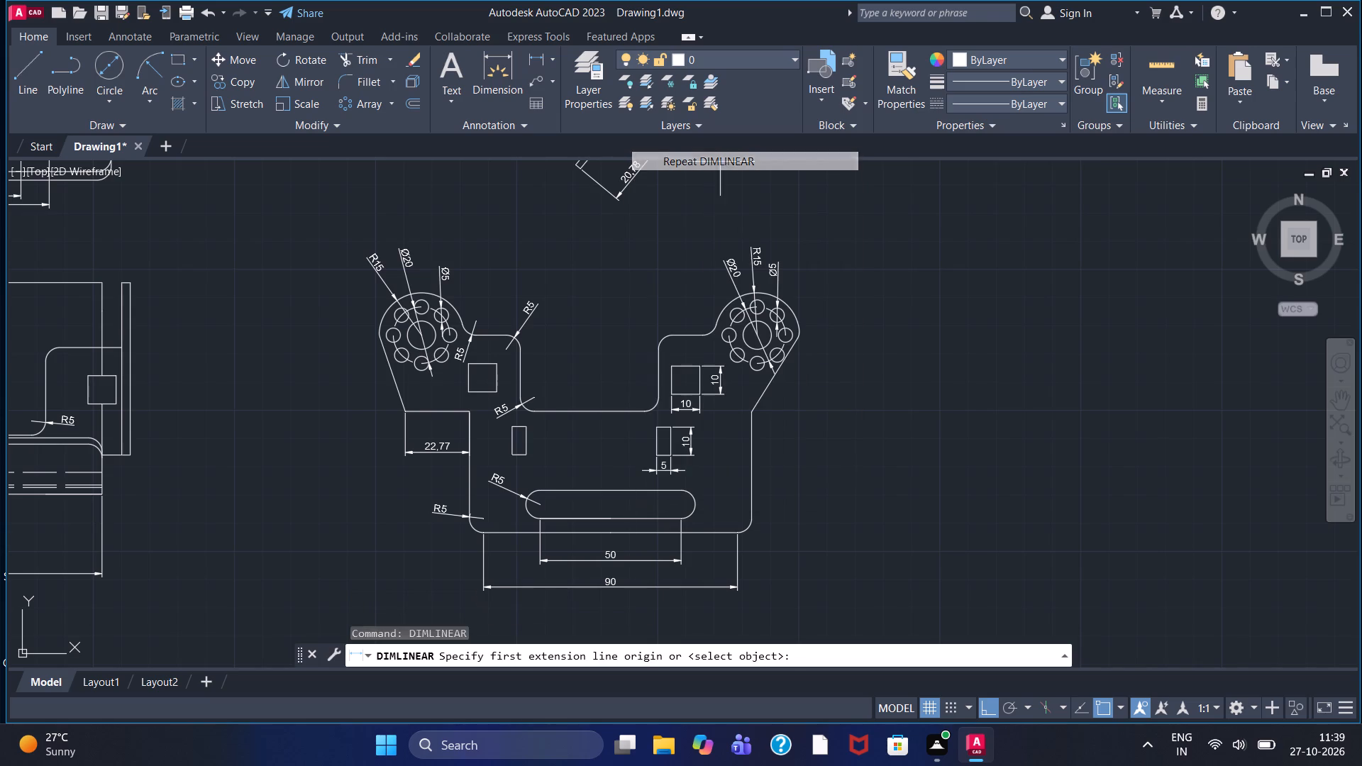
middle_drag(620, 453, 620, 335)
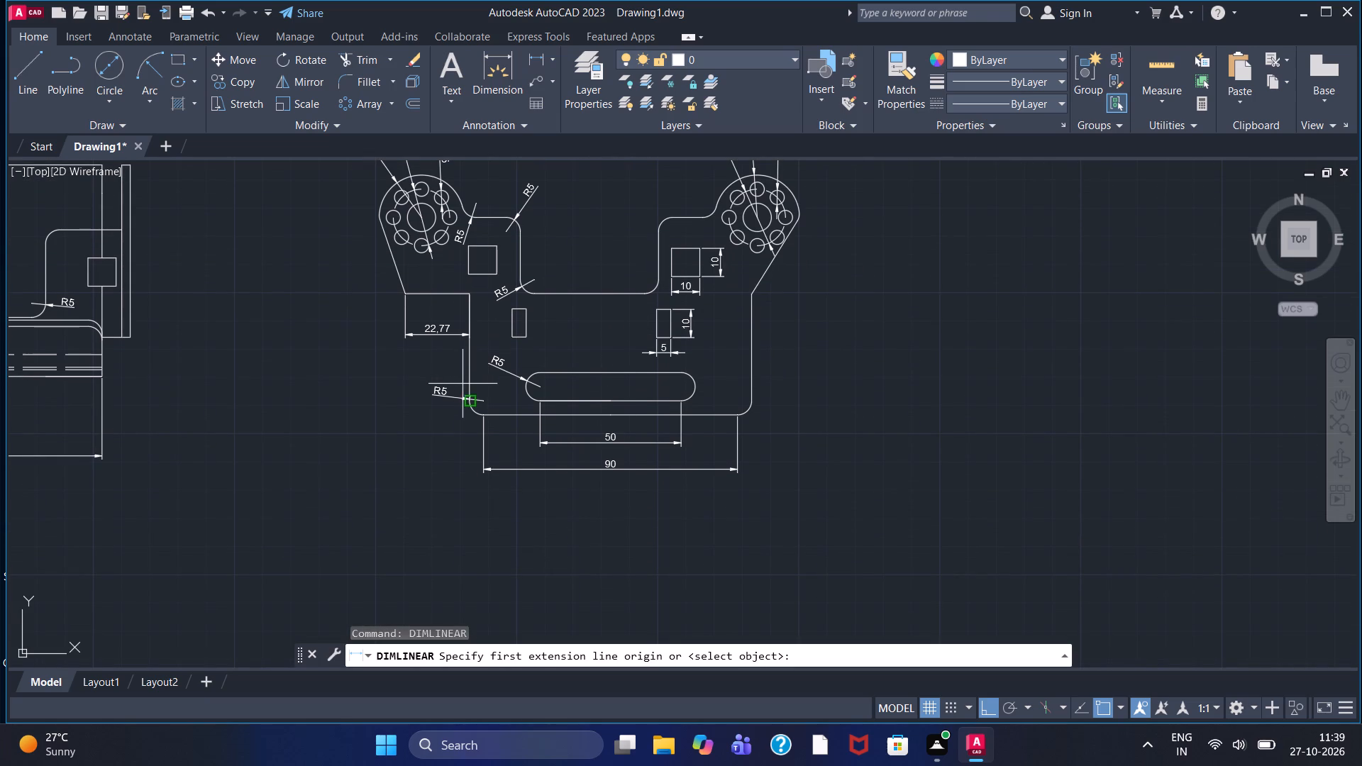
click(468, 402)
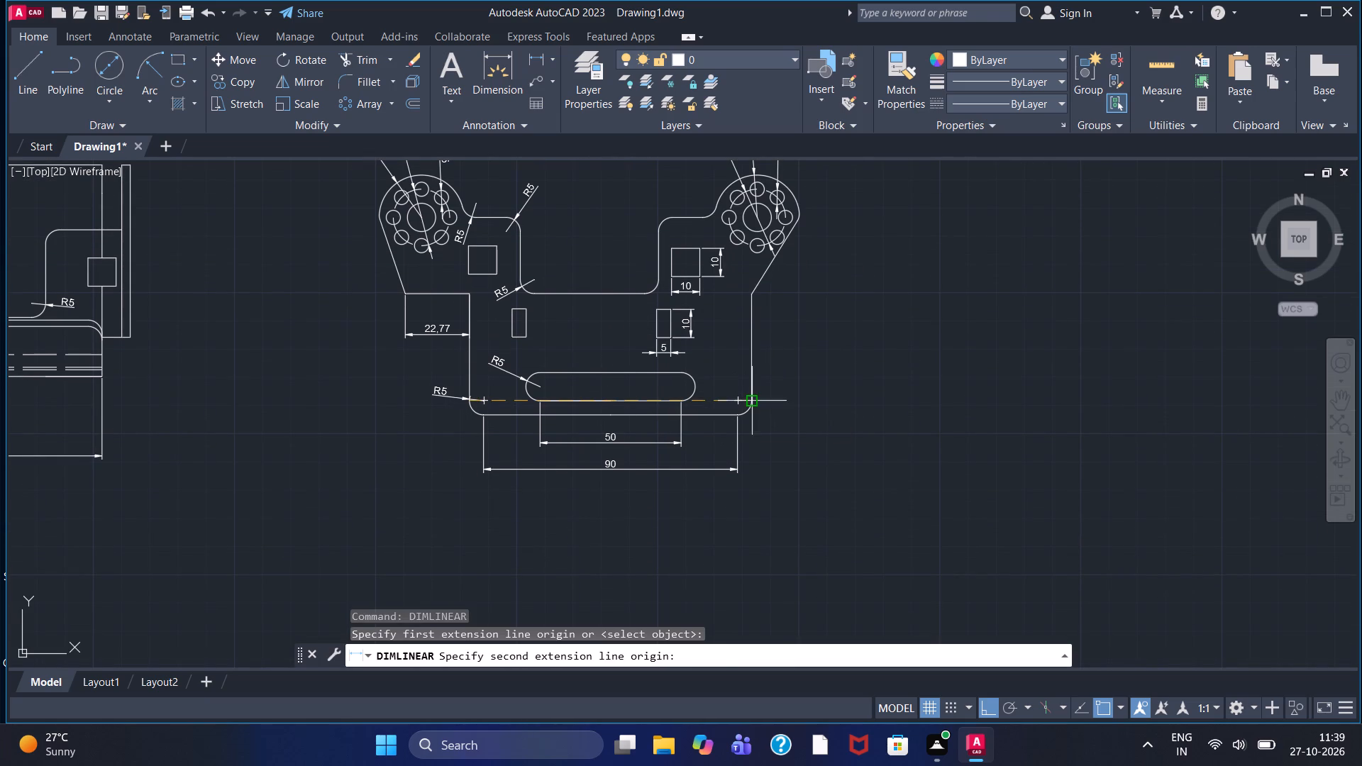
click(750, 401)
click(692, 501)
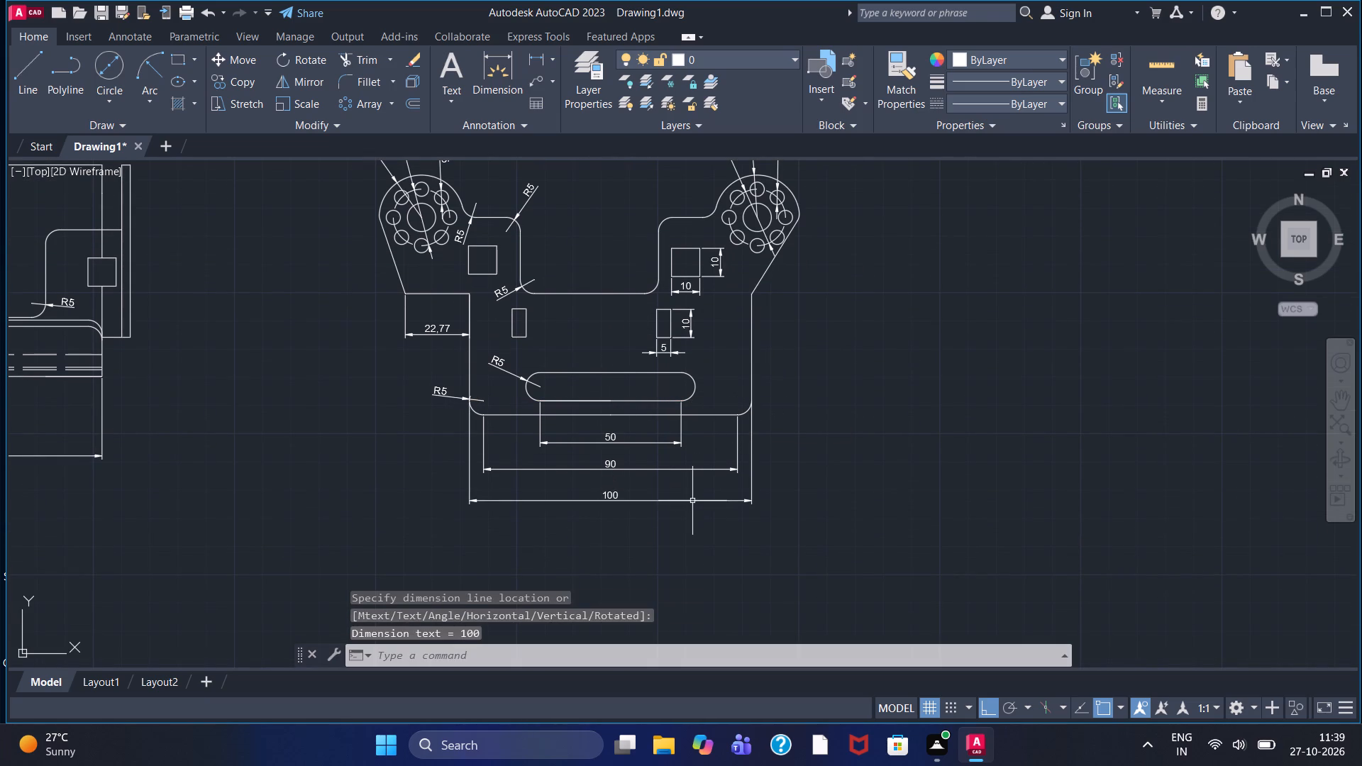
Examine the dimensions across all four bracket views, then inspect the two-lobed plate's central notch area closely.
scroll(784, 367, down, 2)
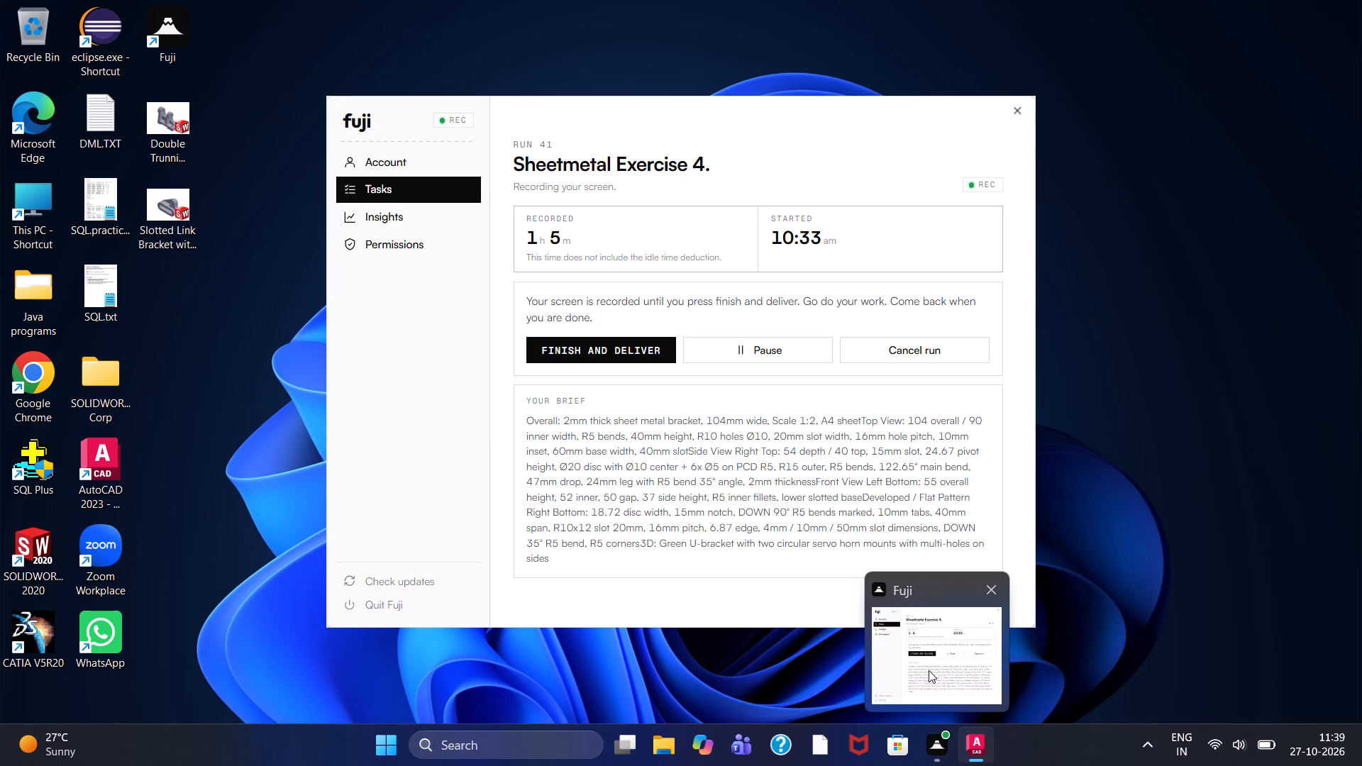
middle_drag(914, 379, 917, 490)
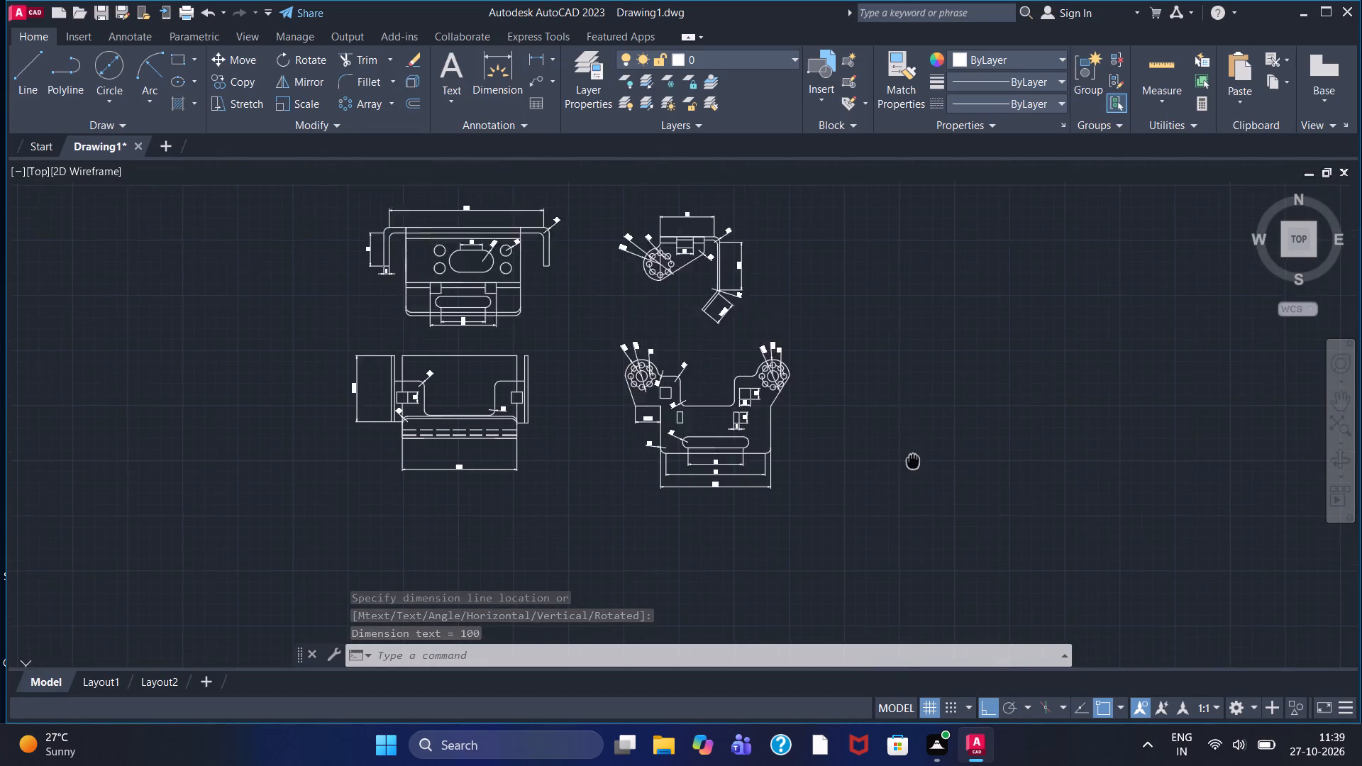
middle_drag(917, 490, 919, 504)
scroll(721, 416, up, 1)
scroll(721, 416, down, 1)
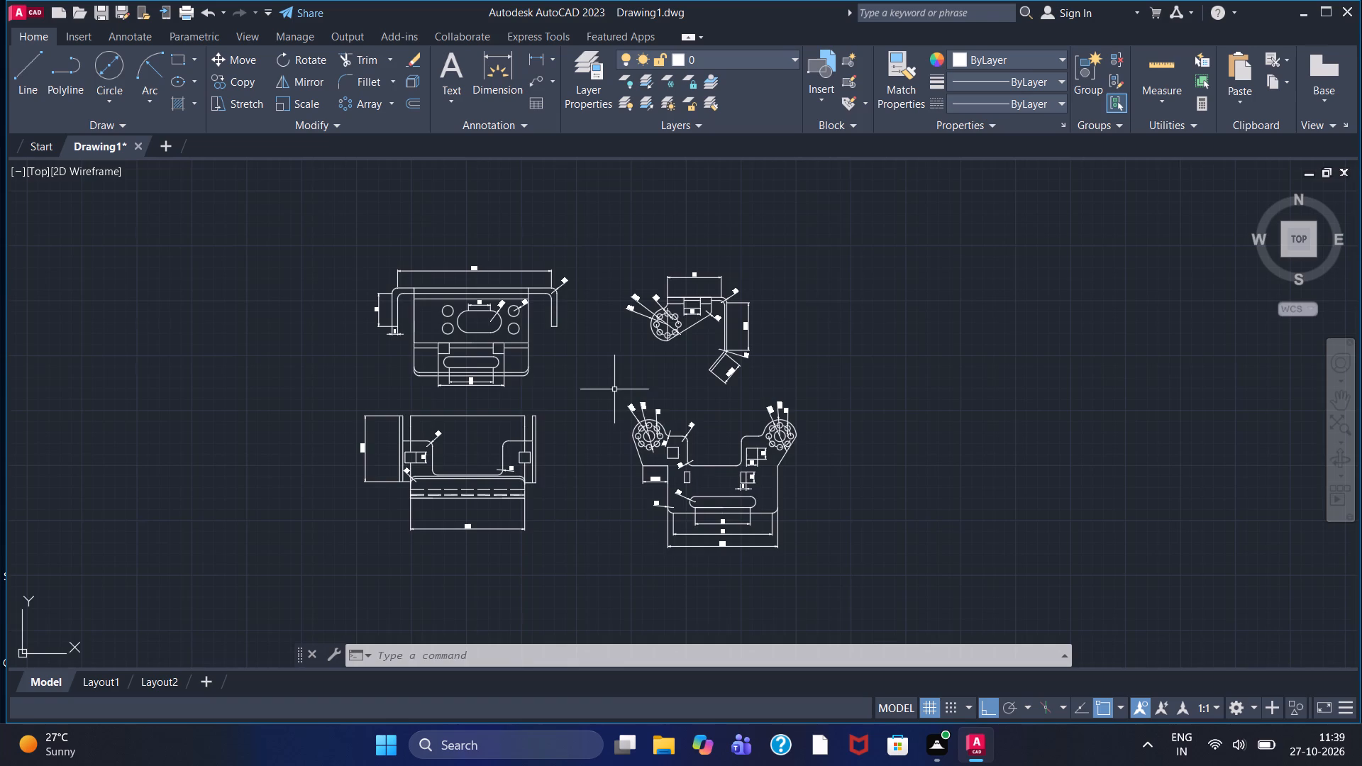
scroll(614, 389, up, 1)
scroll(613, 389, down, 1)
scroll(608, 384, up, 1)
scroll(607, 384, down, 1)
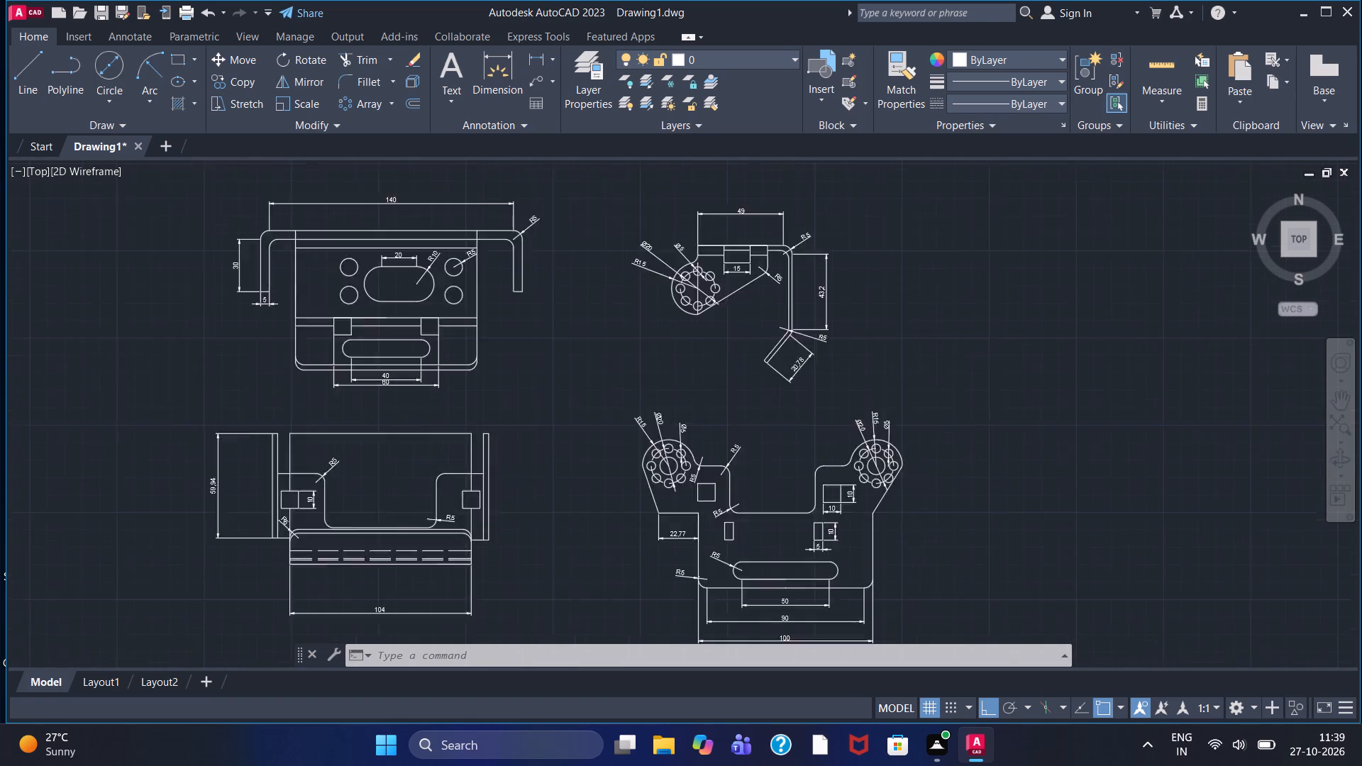
scroll(607, 386, up, 3)
scroll(607, 386, down, 2)
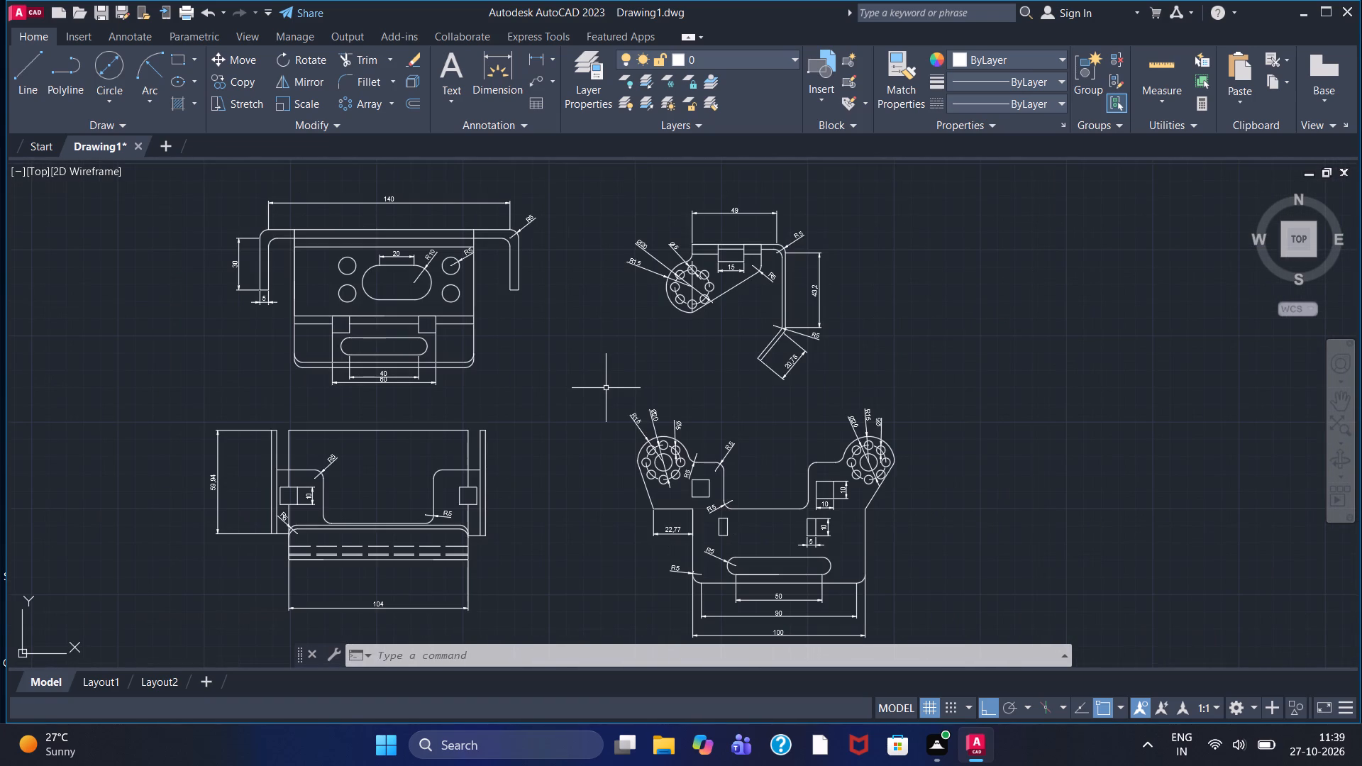
scroll(609, 399, down, 1)
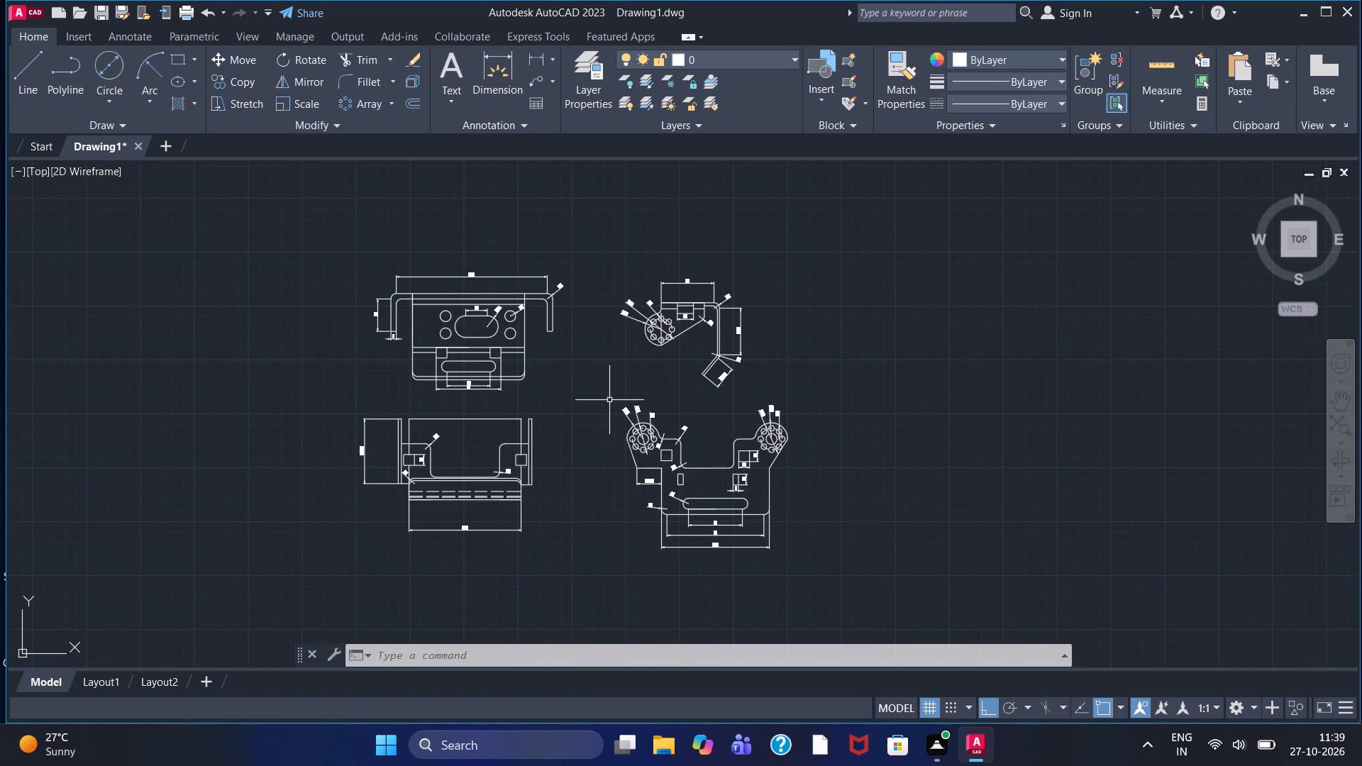
middle_drag(609, 400, 520, 369)
scroll(517, 369, up, 2)
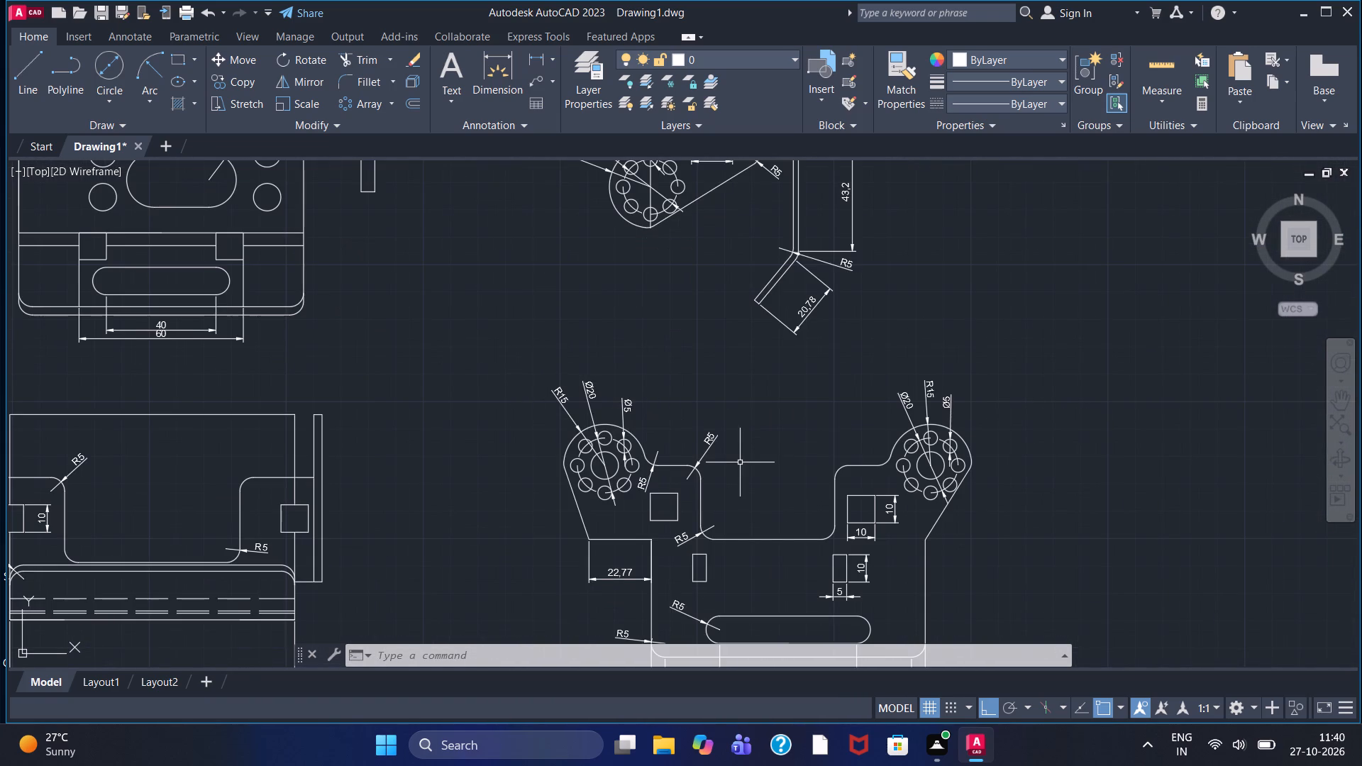
middle_drag(733, 458, 689, 377)
scroll(689, 409, up, 2)
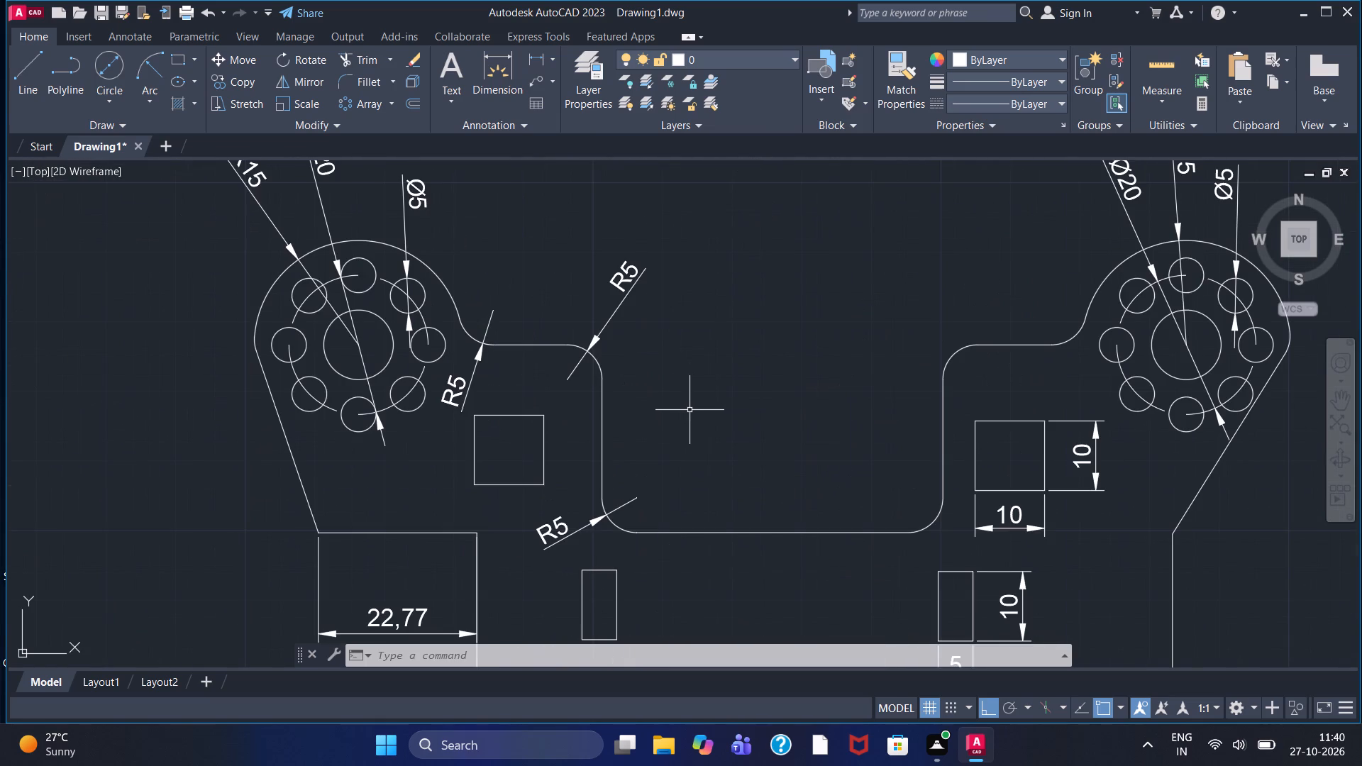
scroll(694, 421, down, 1)
scroll(704, 404, up, 2)
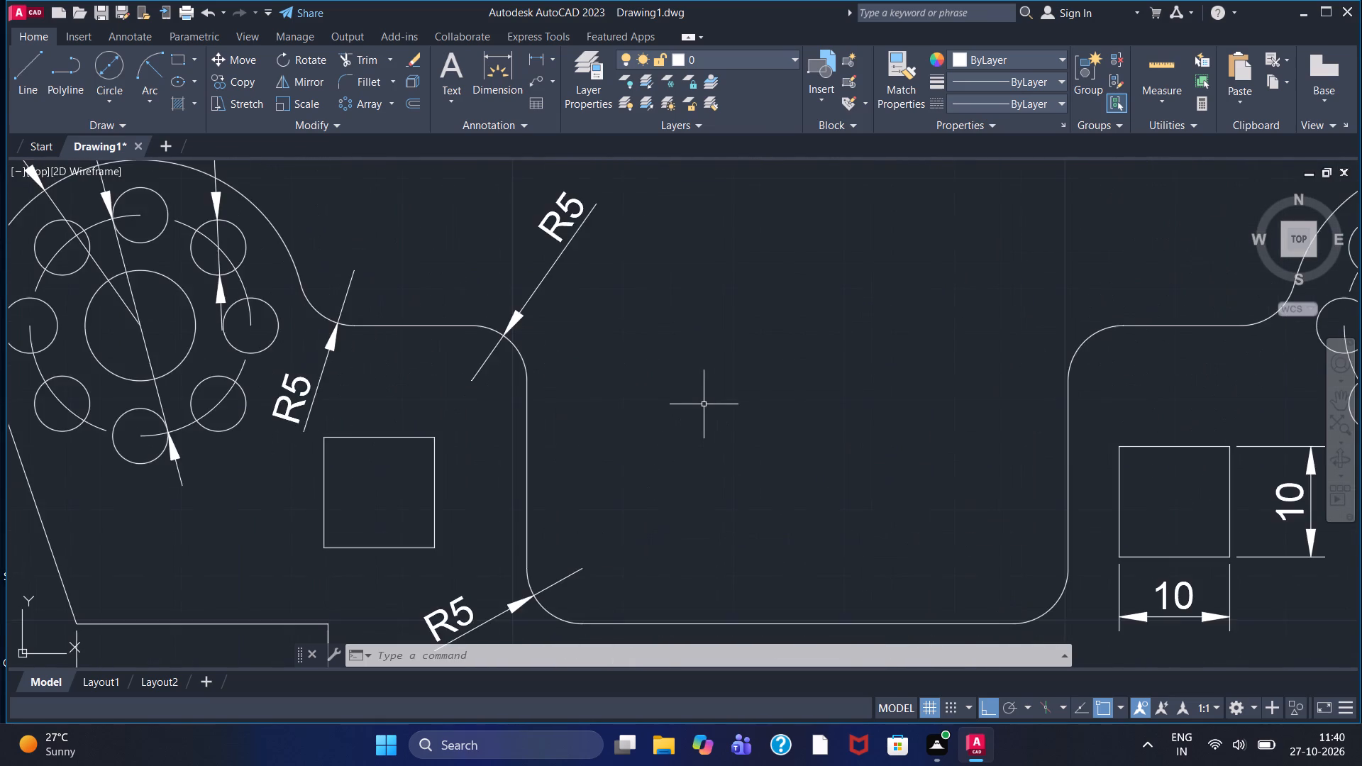
Examine the dimensions on all four bracket views for missing ones, checking the two-lobed plate and the areas between the views closely.
scroll(704, 405, down, 2)
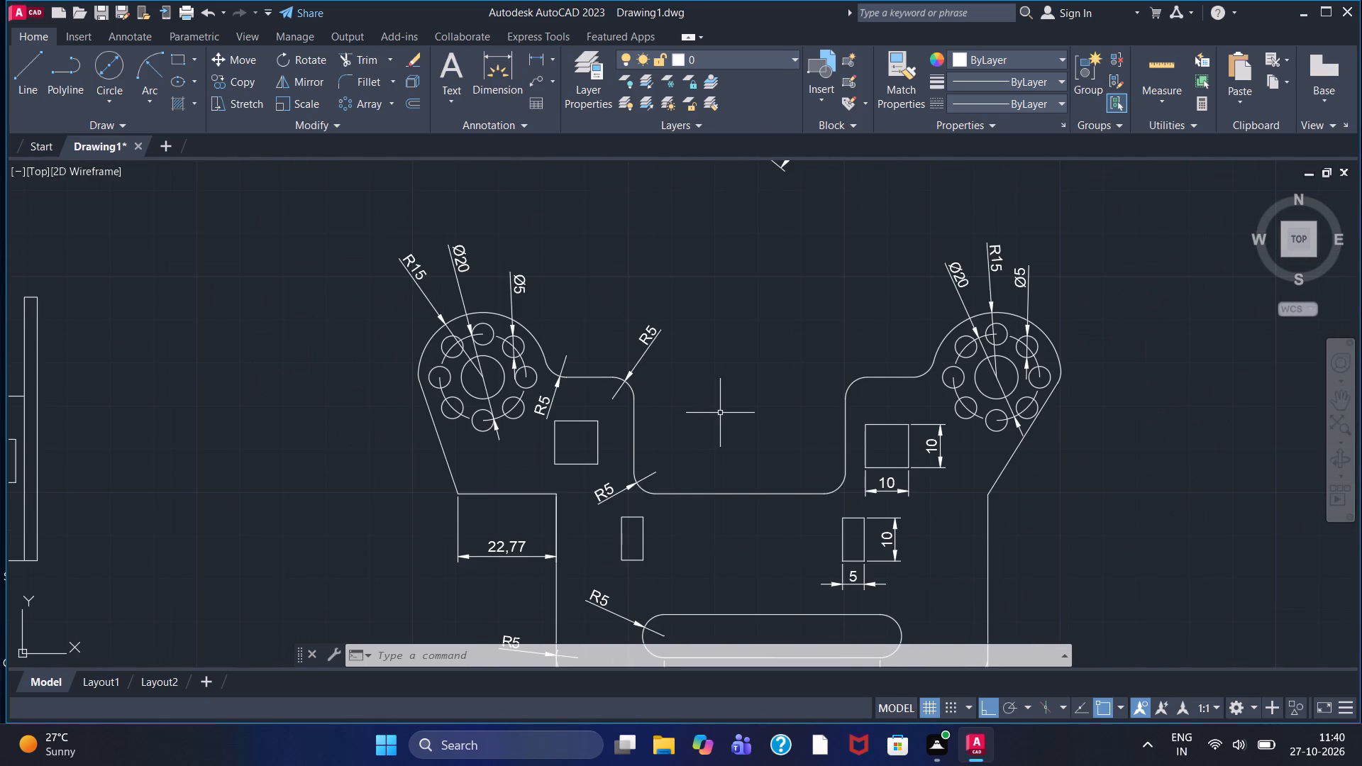
scroll(721, 415, down, 1)
scroll(722, 418, up, 2)
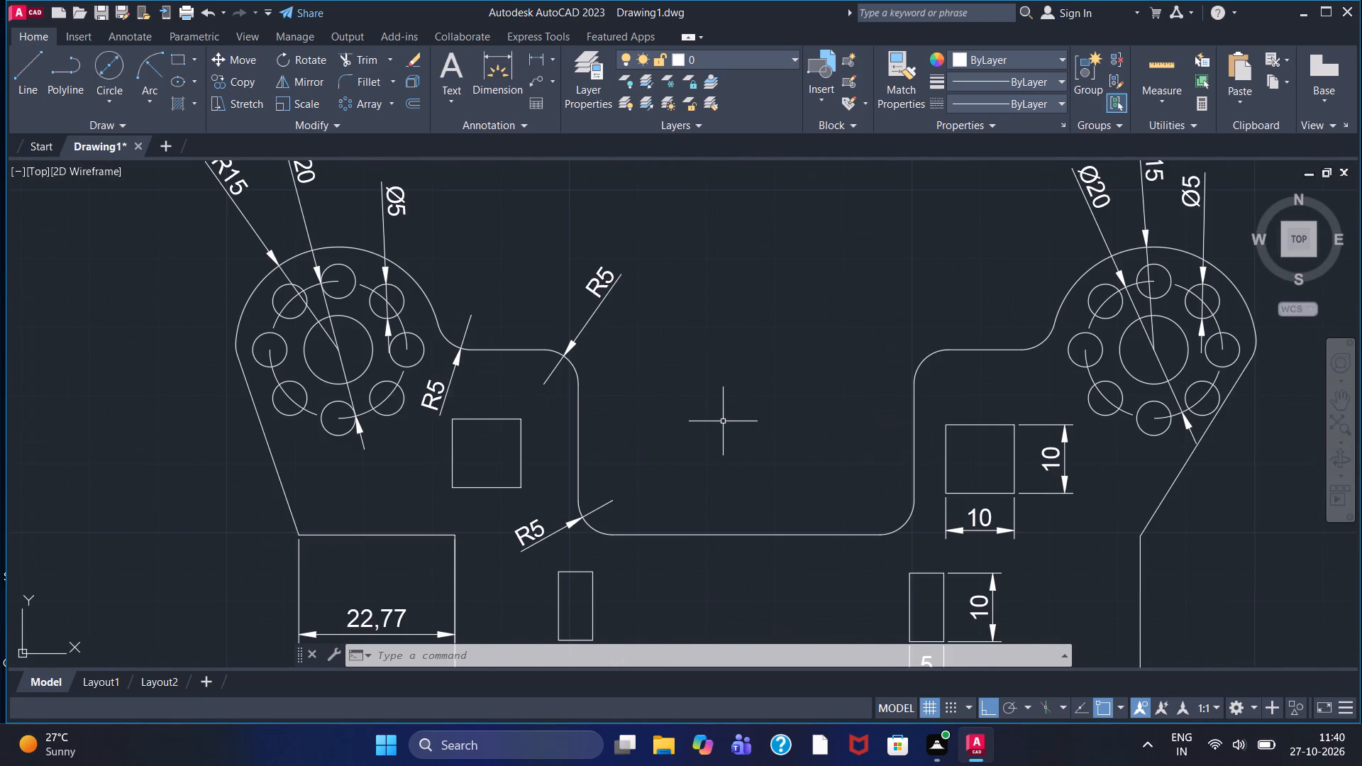
scroll(724, 428, down, 2)
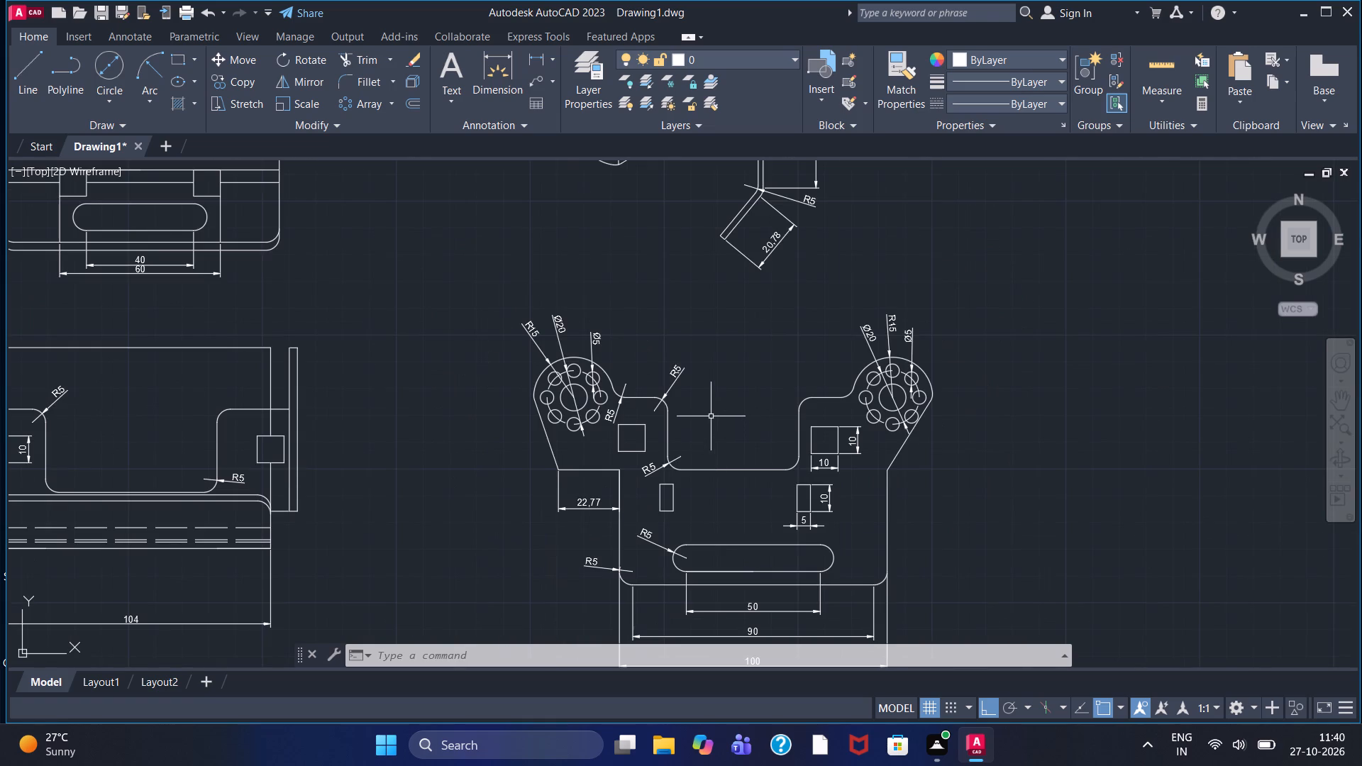
scroll(704, 413, down, 2)
scroll(619, 337, up, 3)
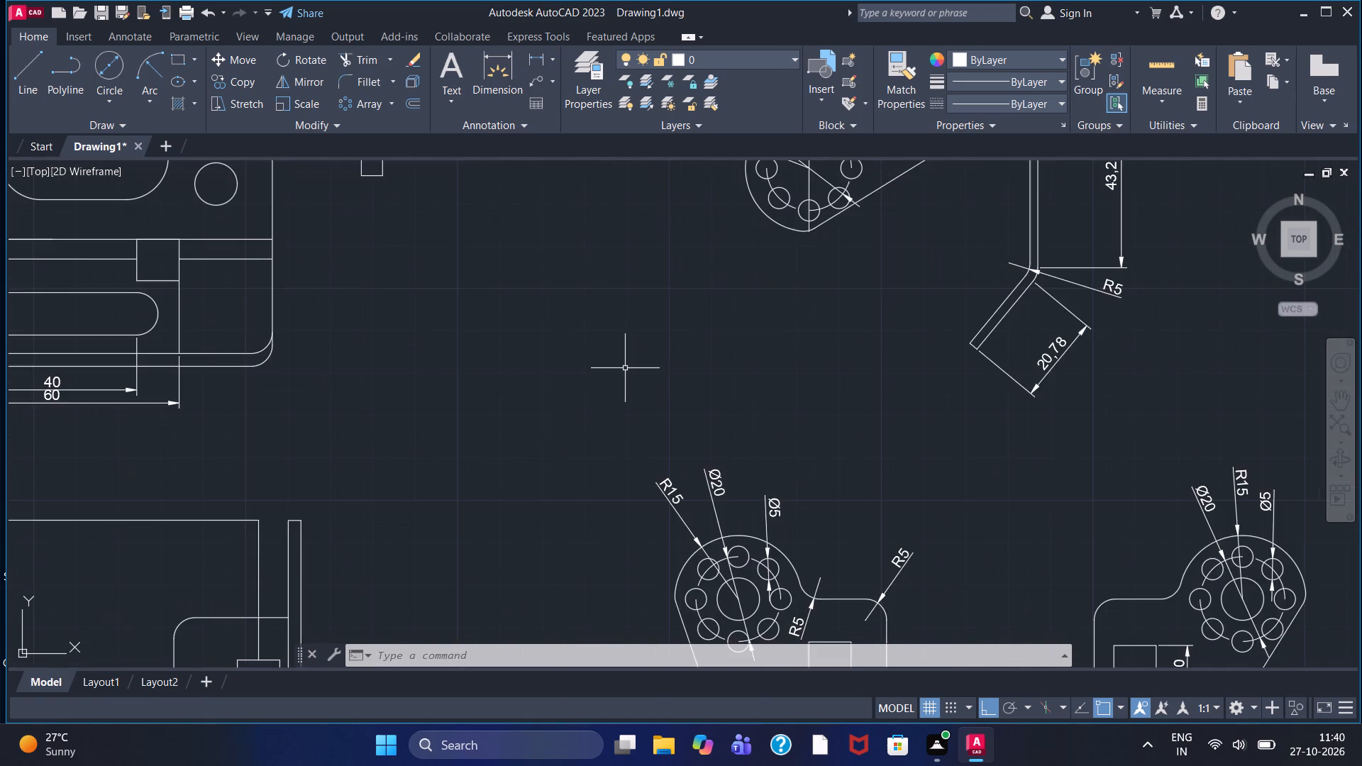
scroll(626, 371, down, 2)
scroll(631, 381, up, 2)
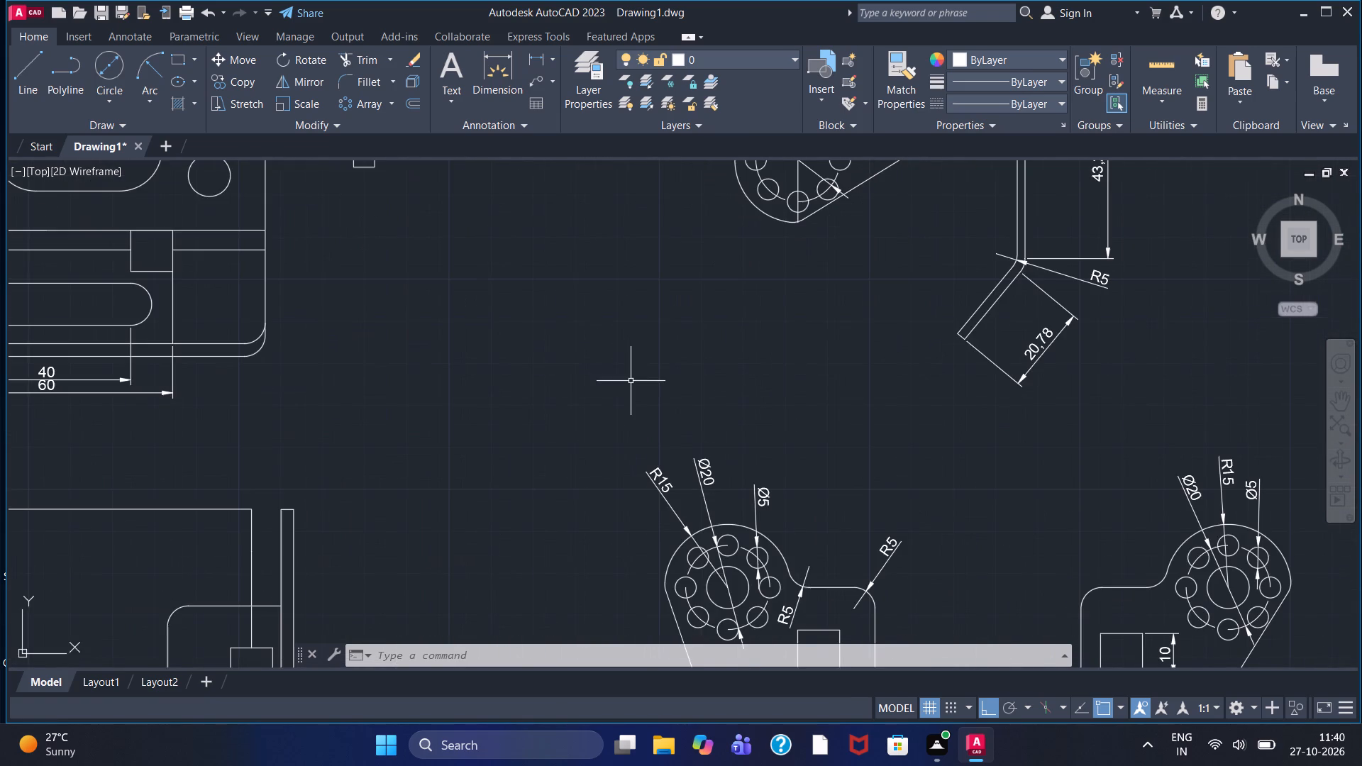
scroll(631, 381, up, 1)
scroll(631, 381, down, 3)
scroll(626, 381, up, 1)
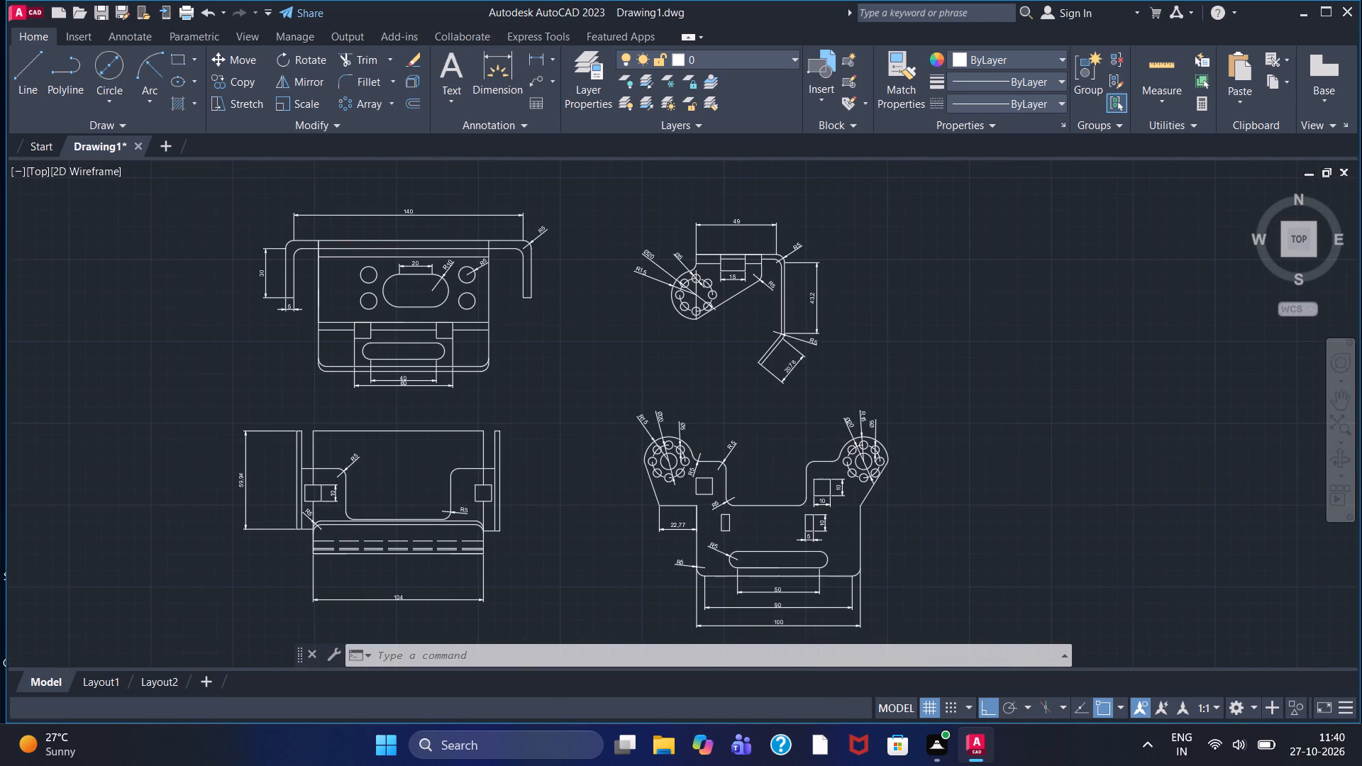
scroll(626, 381, up, 1)
scroll(626, 381, down, 2)
scroll(626, 384, up, 1)
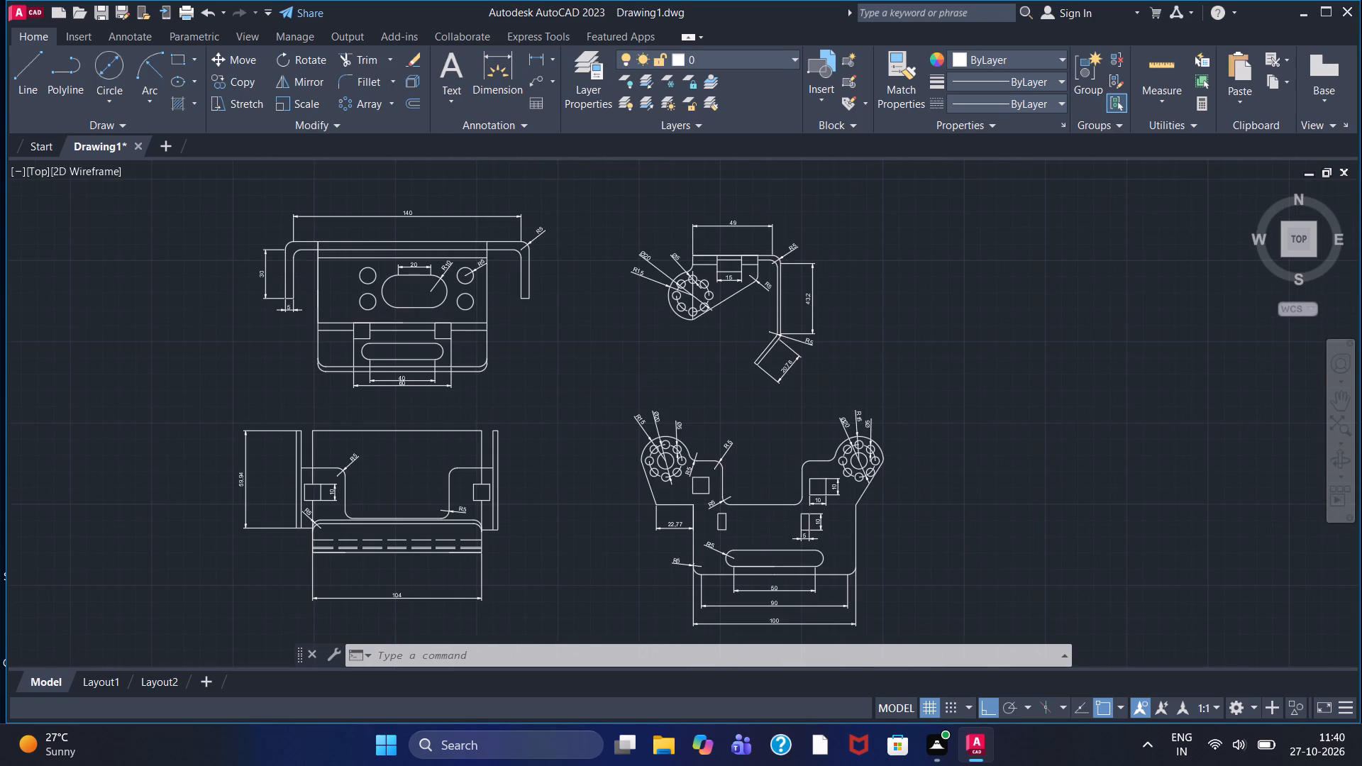
scroll(626, 384, down, 2)
scroll(626, 385, up, 3)
scroll(624, 385, down, 1)
middle_drag(572, 354, 703, 375)
scroll(702, 372, down, 1)
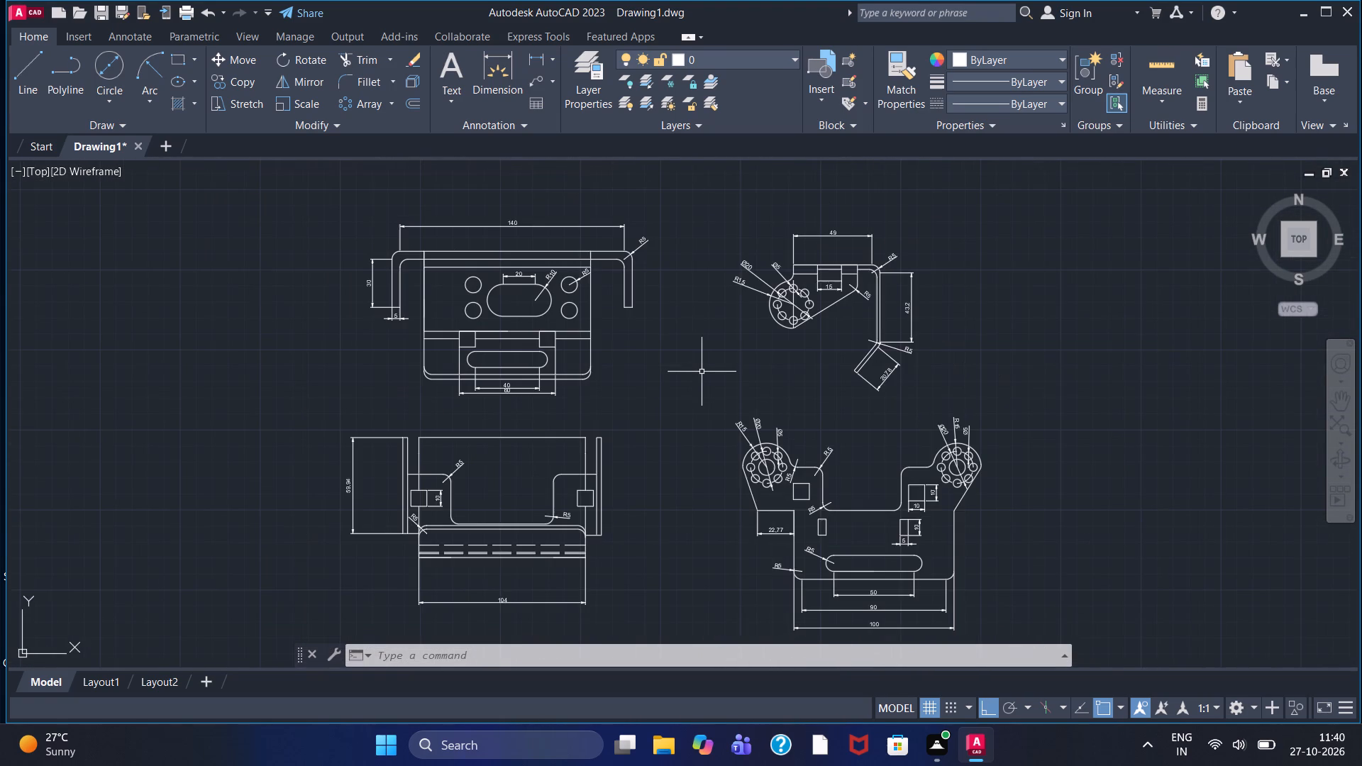
scroll(702, 372, up, 3)
scroll(702, 372, down, 2)
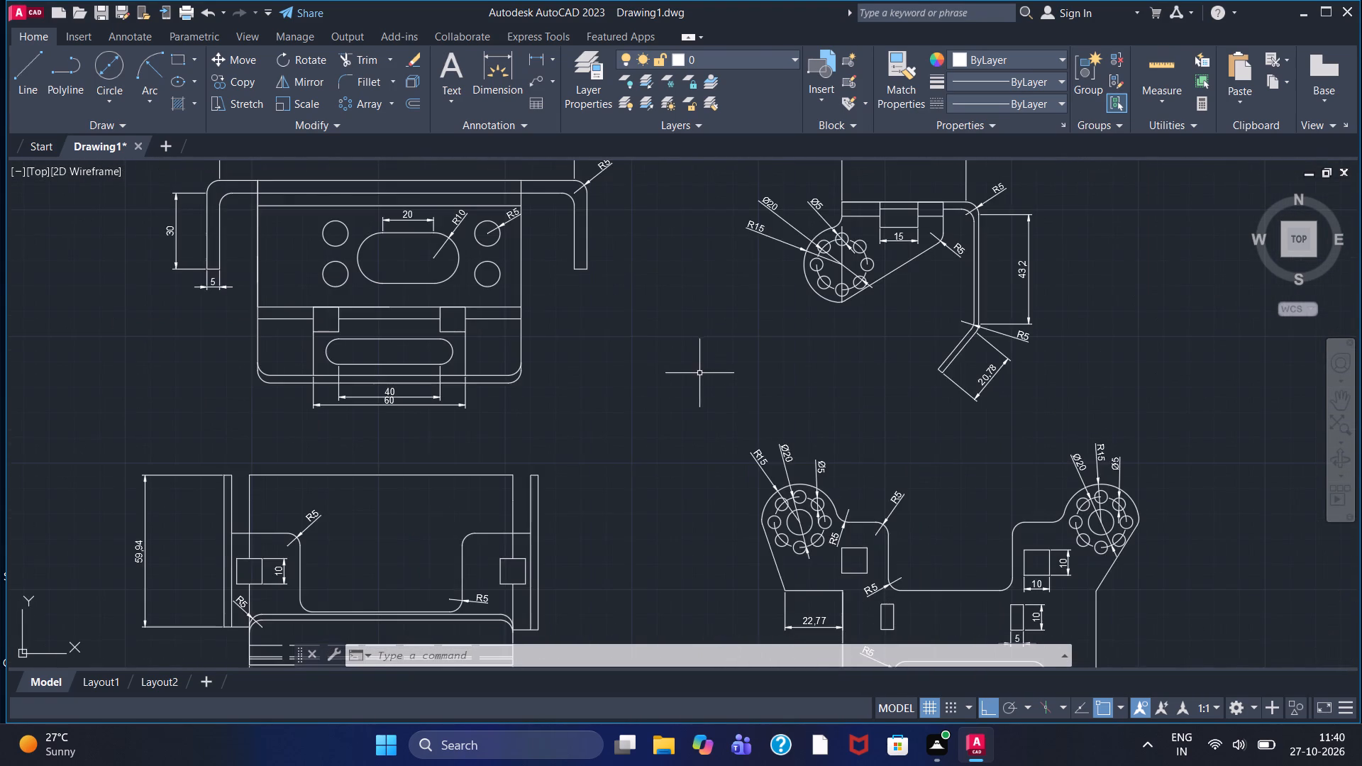
scroll(699, 373, down, 2)
scroll(685, 395, up, 2)
scroll(685, 393, down, 1)
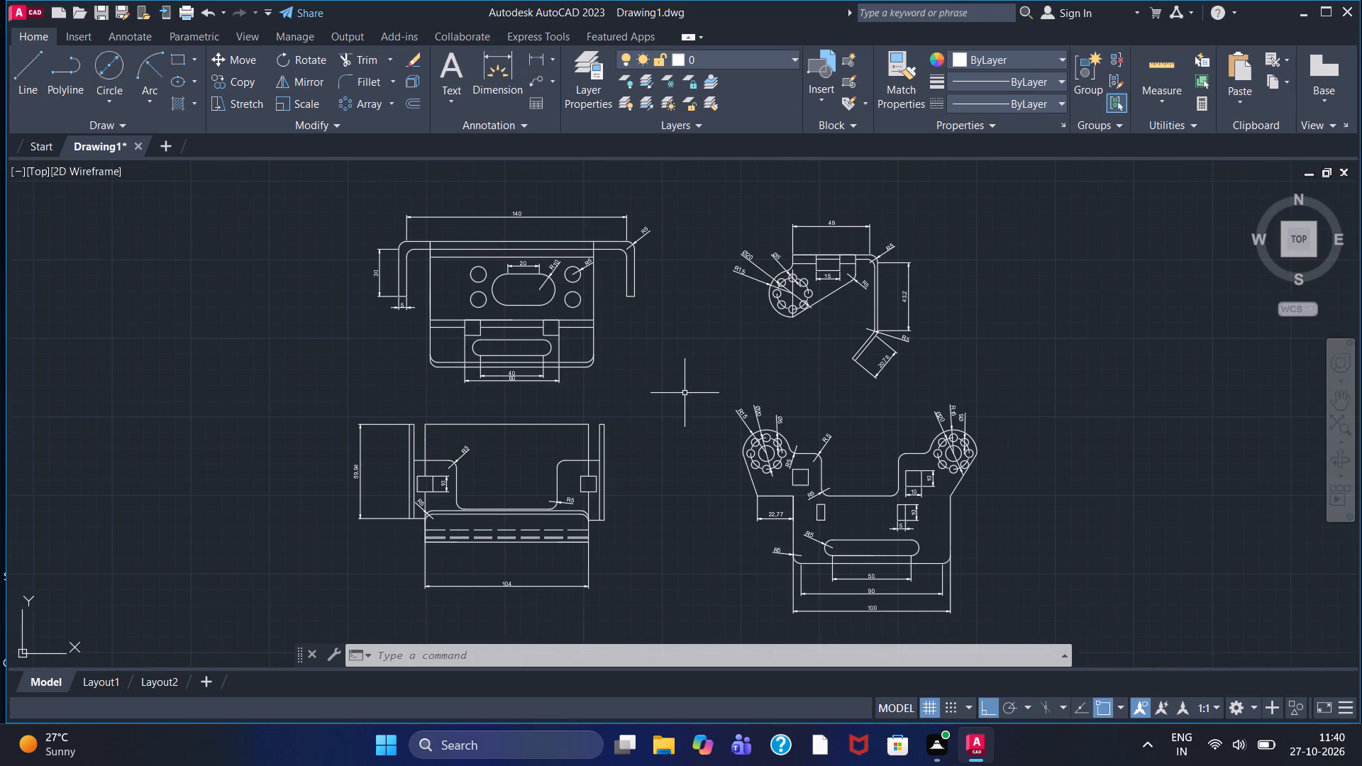
middle_drag(683, 393, 492, 379)
scroll(497, 375, up, 3)
scroll(499, 375, down, 2)
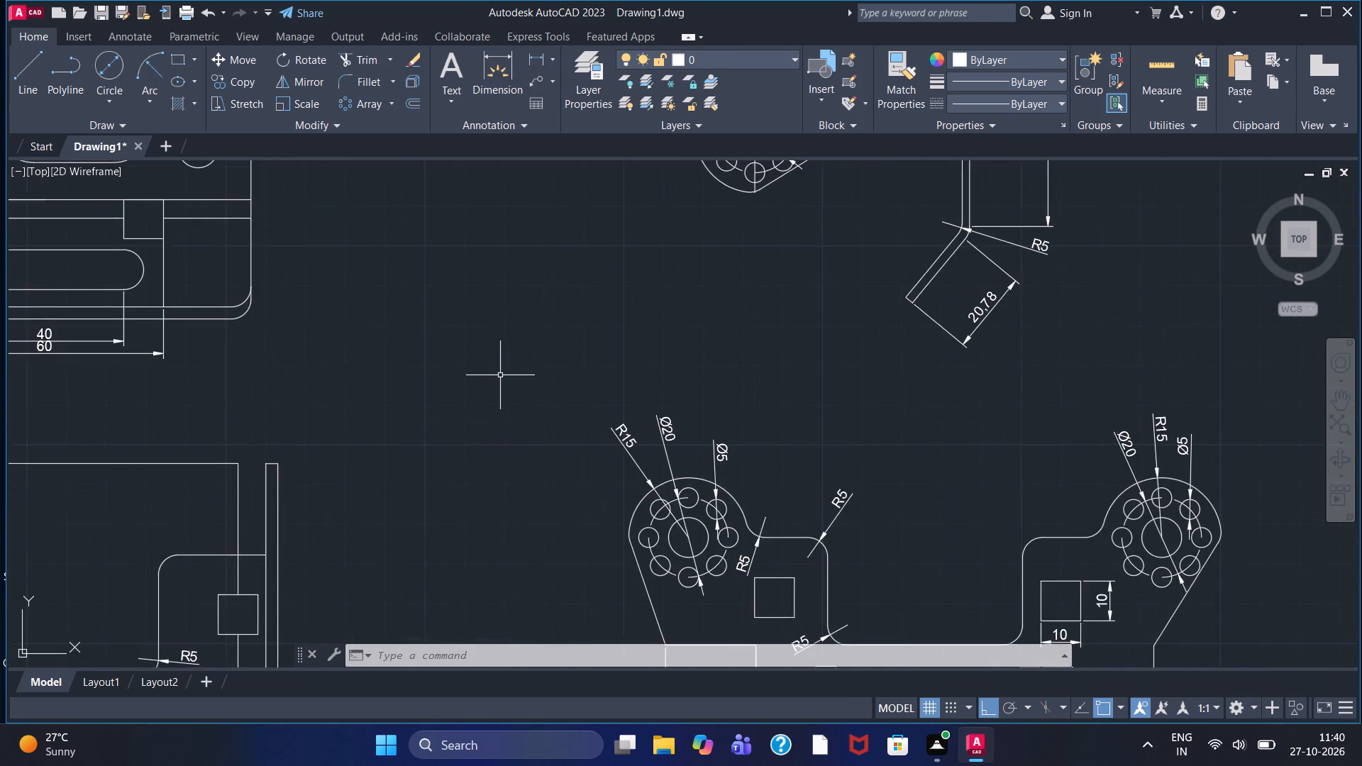
scroll(501, 375, down, 1)
scroll(541, 348, up, 2)
scroll(546, 347, down, 1)
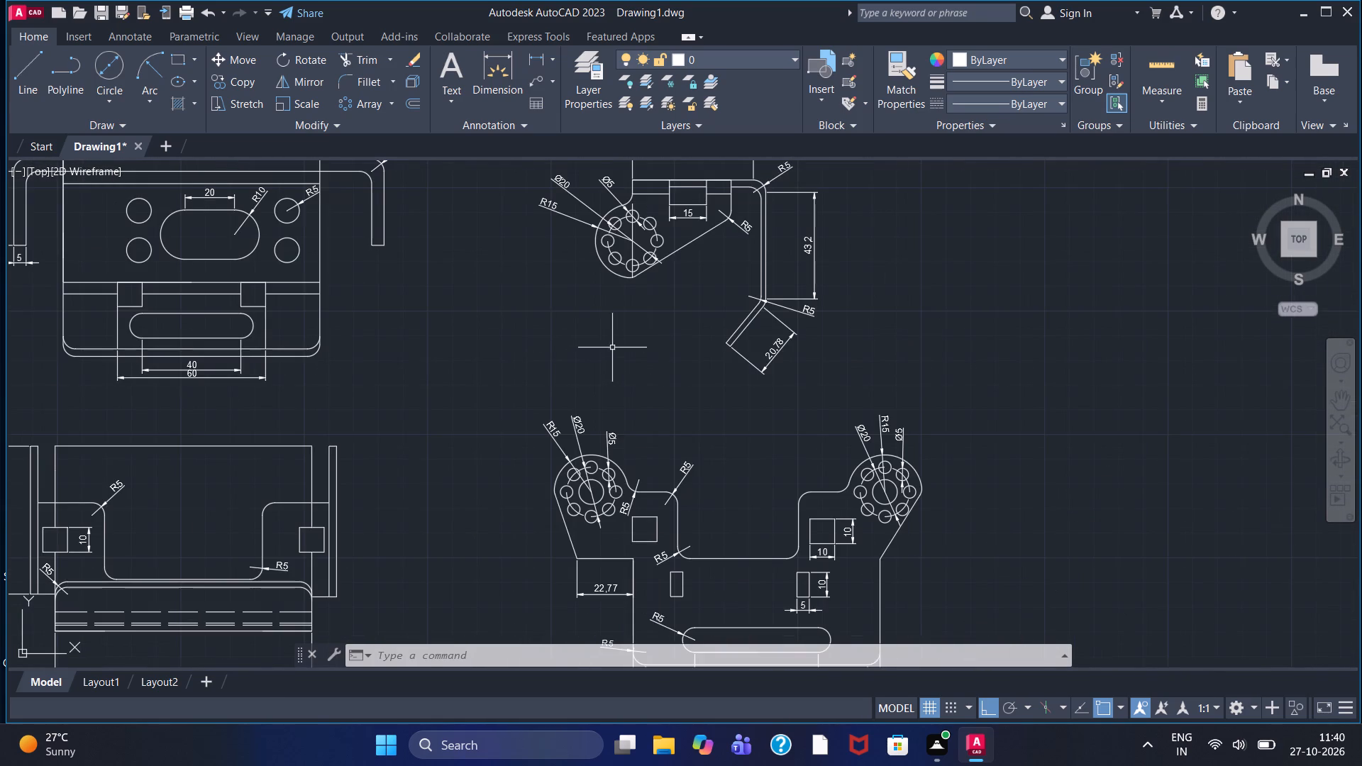
middle_drag(612, 348, 628, 389)
scroll(629, 386, up, 1)
scroll(629, 386, down, 2)
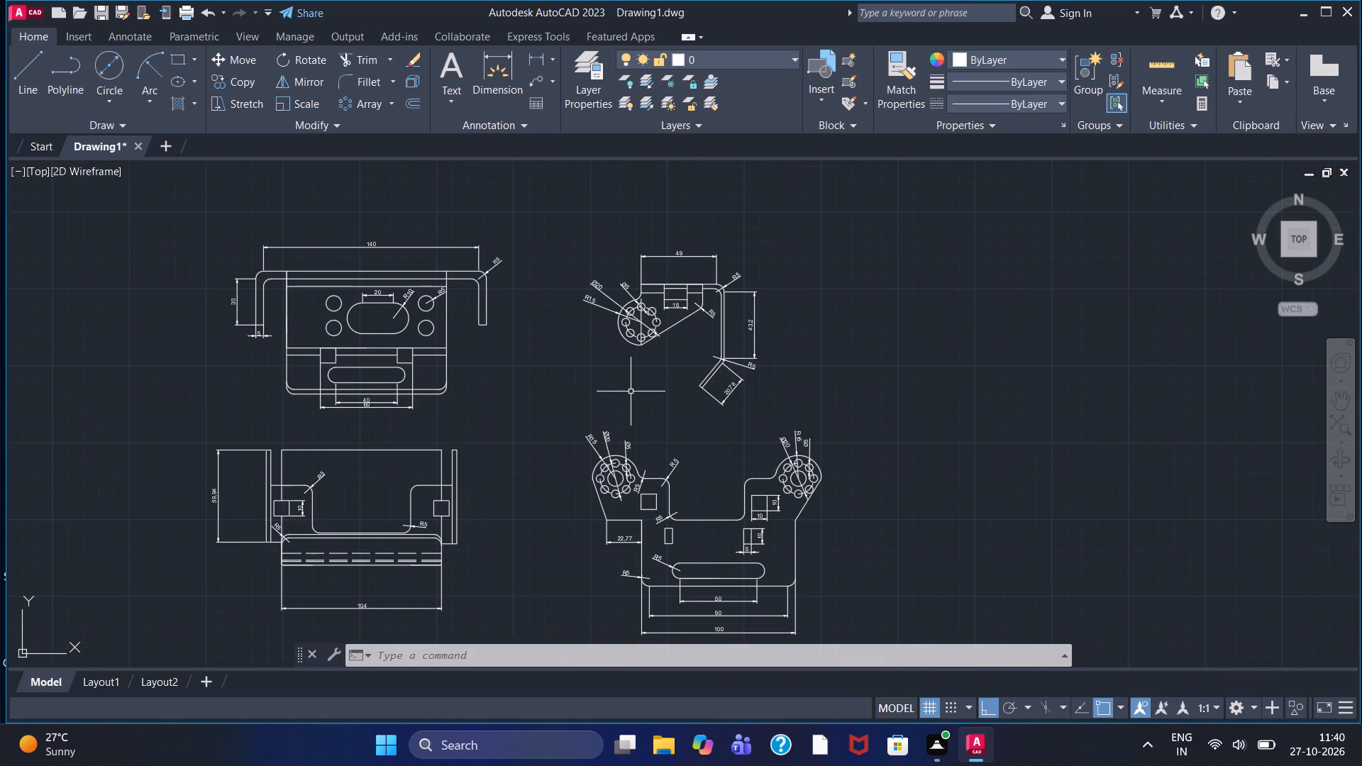
scroll(525, 439, up, 4)
scroll(524, 433, down, 4)
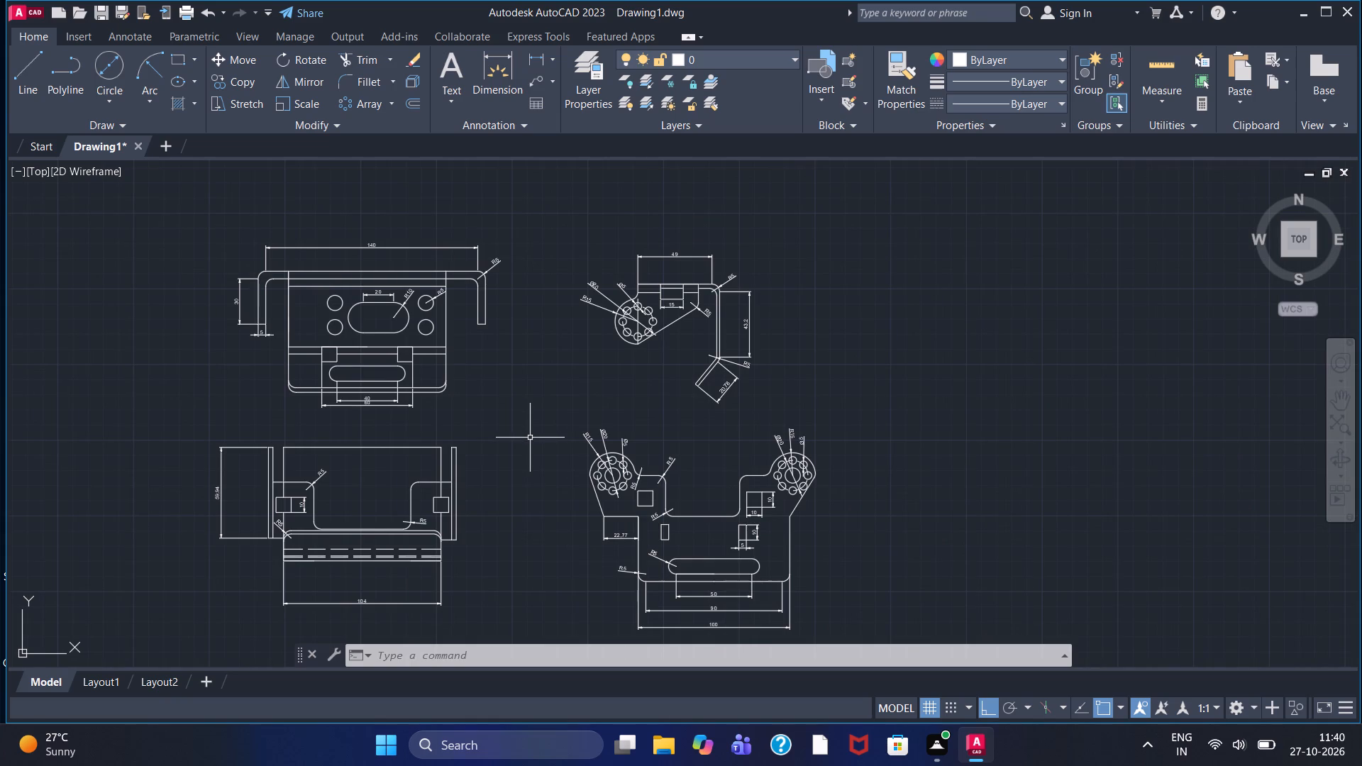
scroll(522, 466, down, 1)
scroll(511, 472, up, 2)
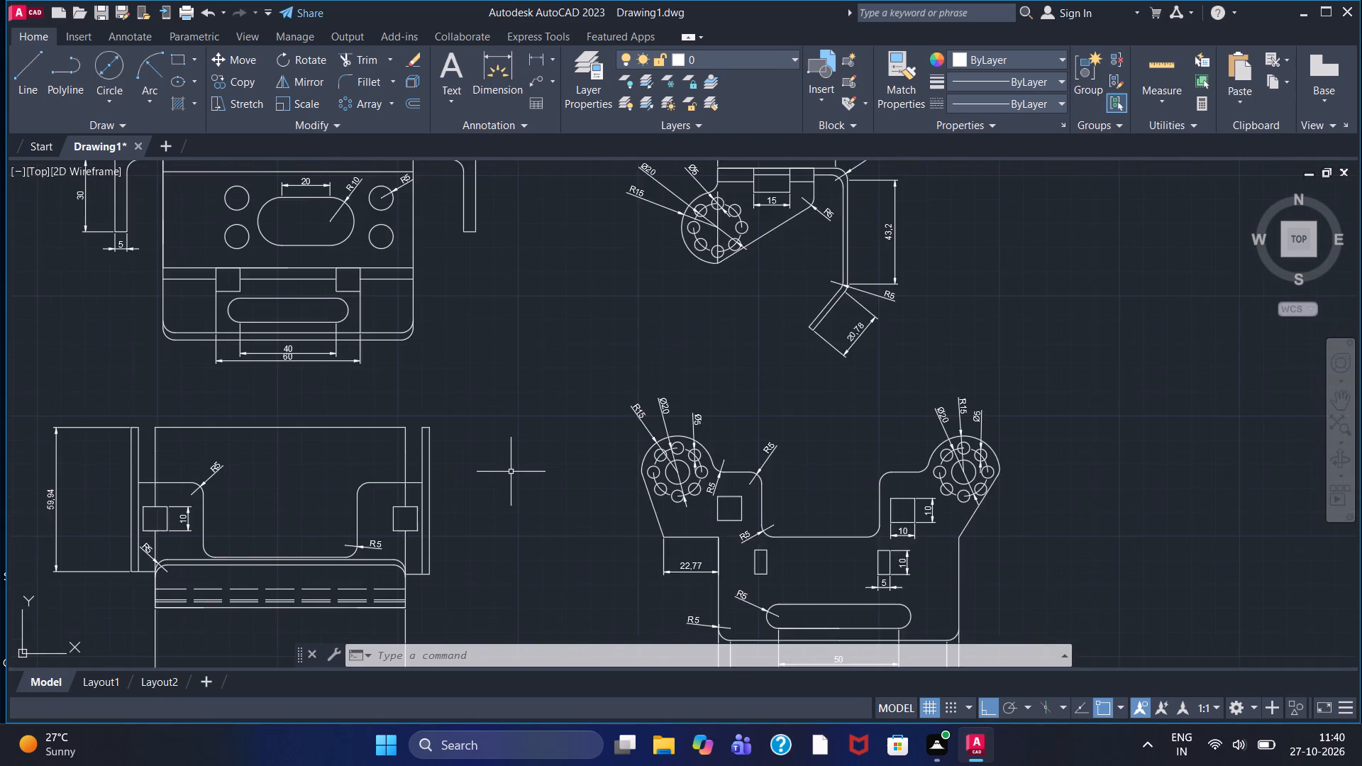
scroll(511, 471, up, 3)
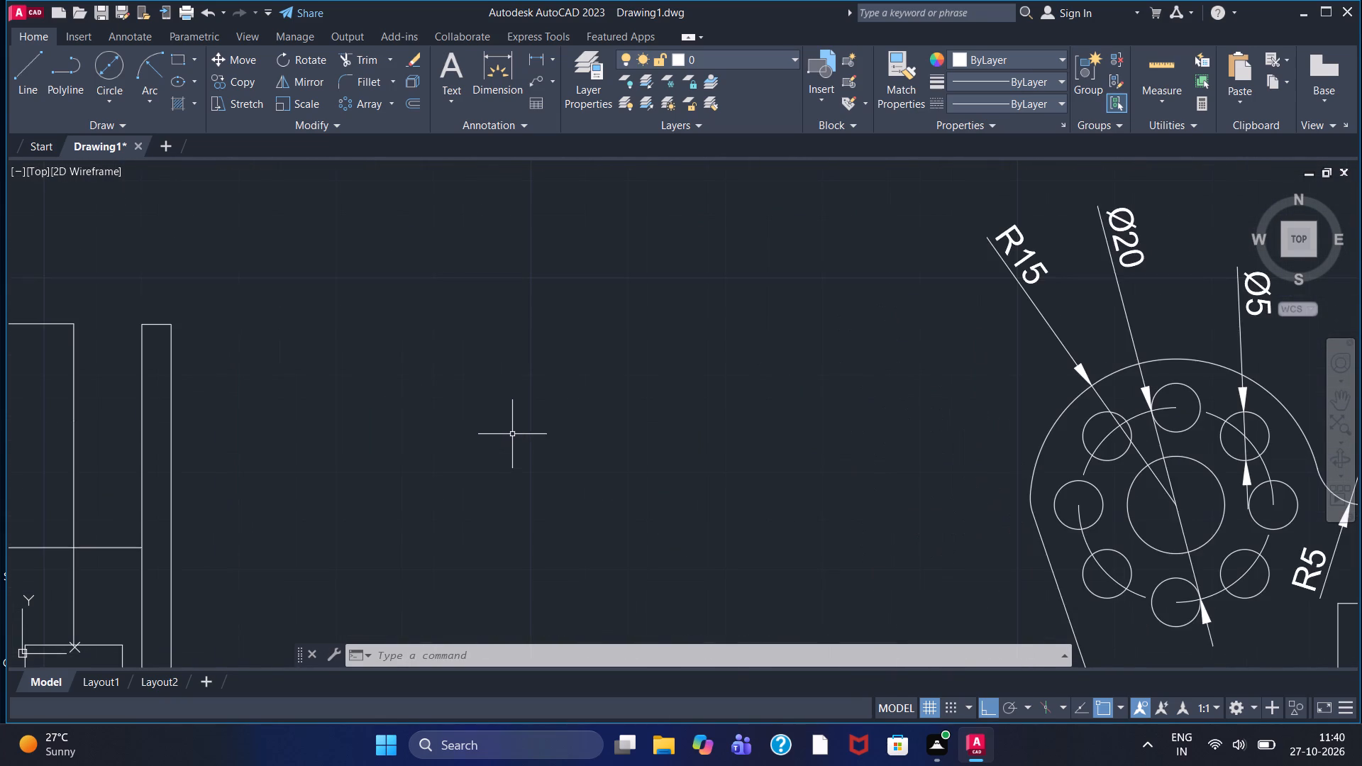
scroll(516, 438, down, 4)
scroll(553, 411, up, 2)
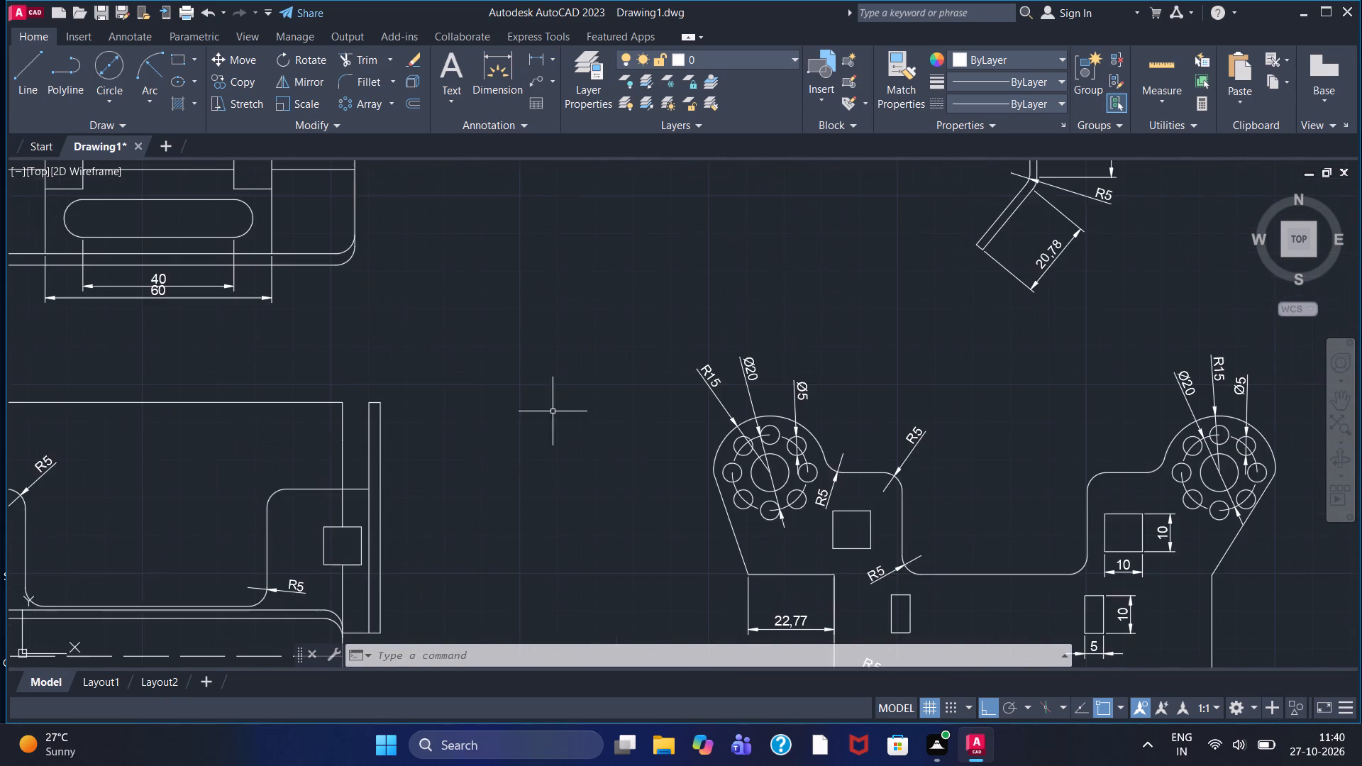
scroll(553, 411, up, 1)
scroll(553, 412, down, 3)
scroll(684, 406, up, 2)
scroll(685, 403, down, 2)
scroll(685, 411, up, 2)
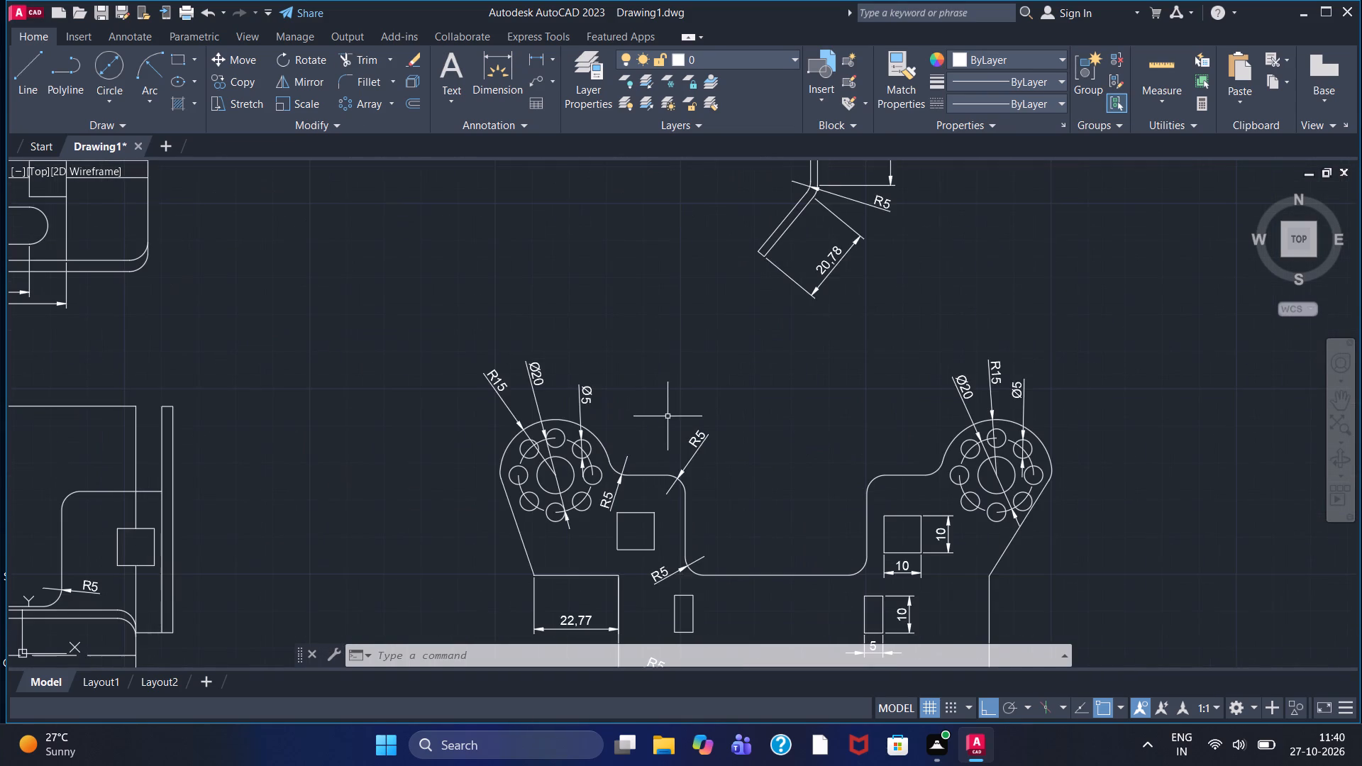
scroll(724, 381, down, 2)
middle_drag(712, 386, 709, 432)
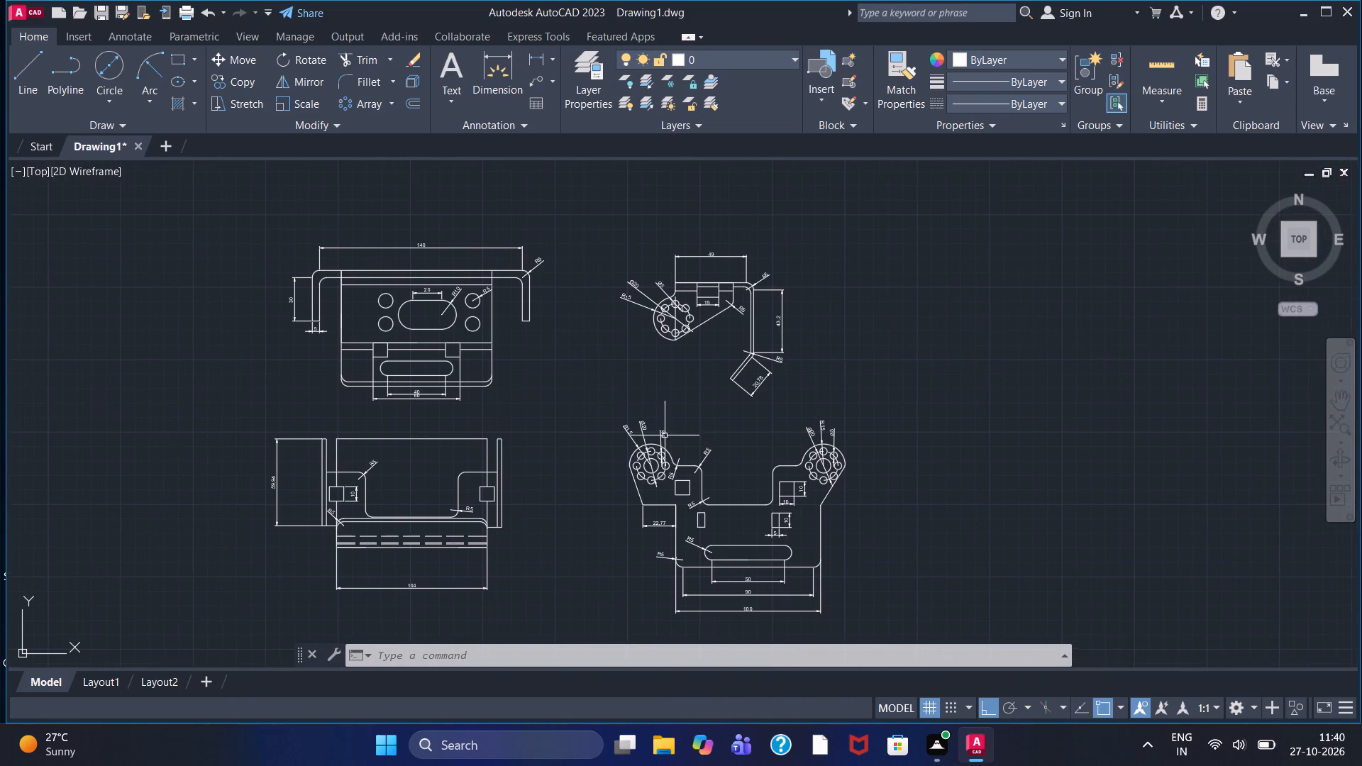
Add a vertical linear dimension between the two horizontal bend lines at the front view's right edge, placed outside the plate.
scroll(487, 363, up, 2)
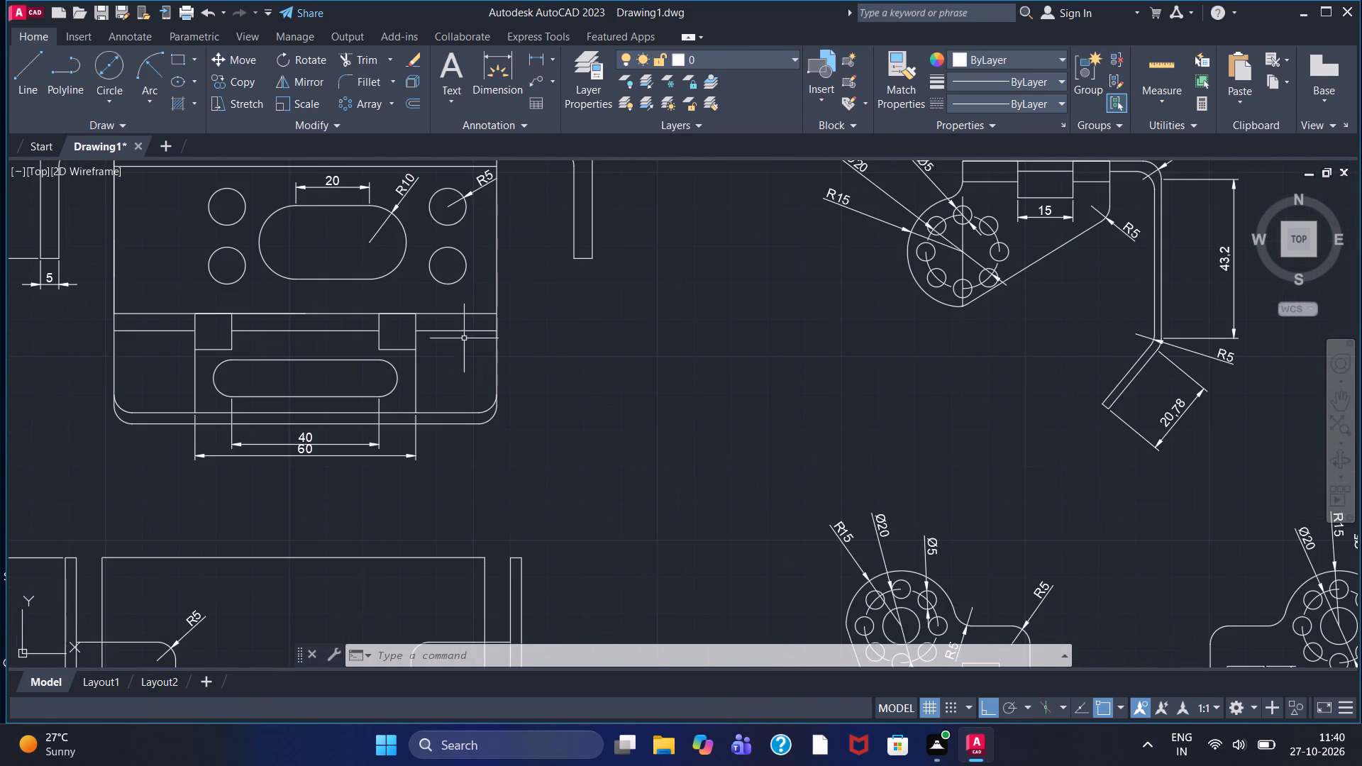
click(535, 53)
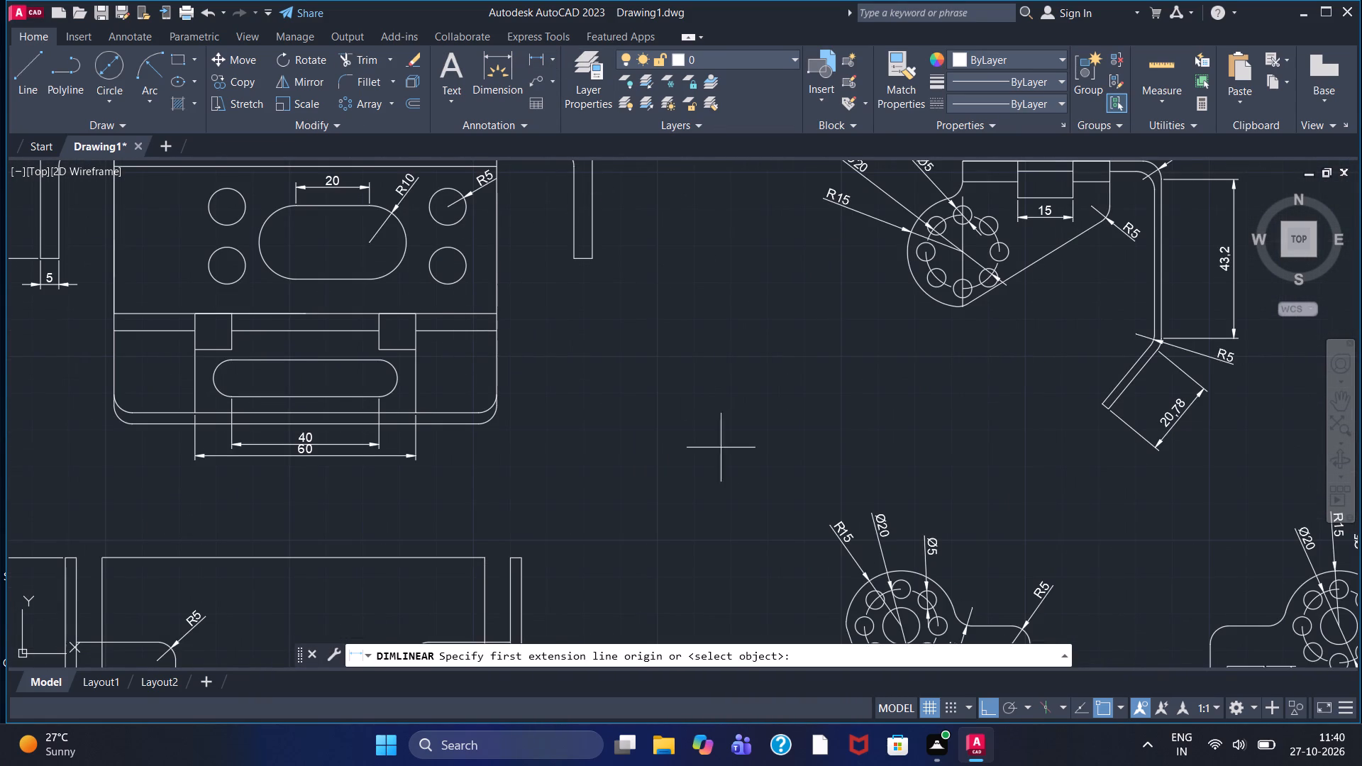
scroll(732, 481, down, 1)
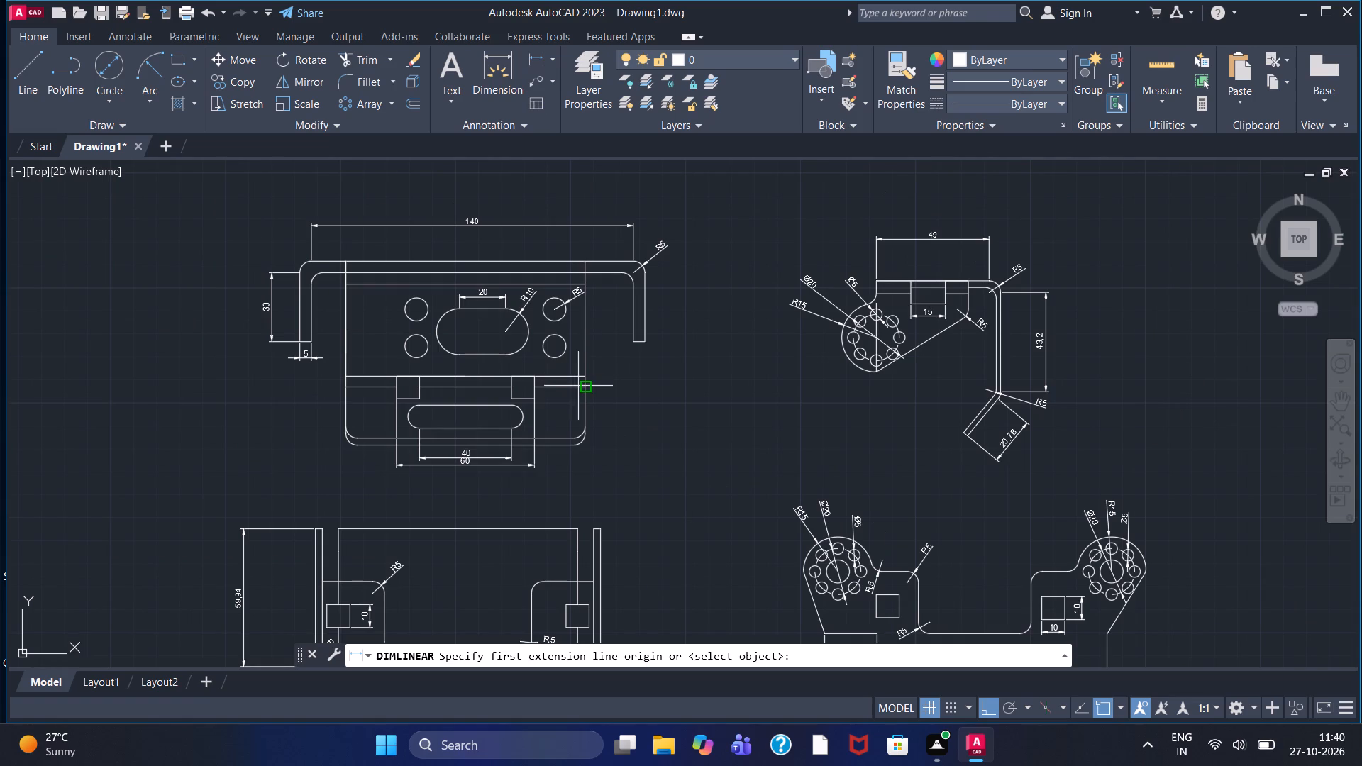
click(585, 391)
click(586, 377)
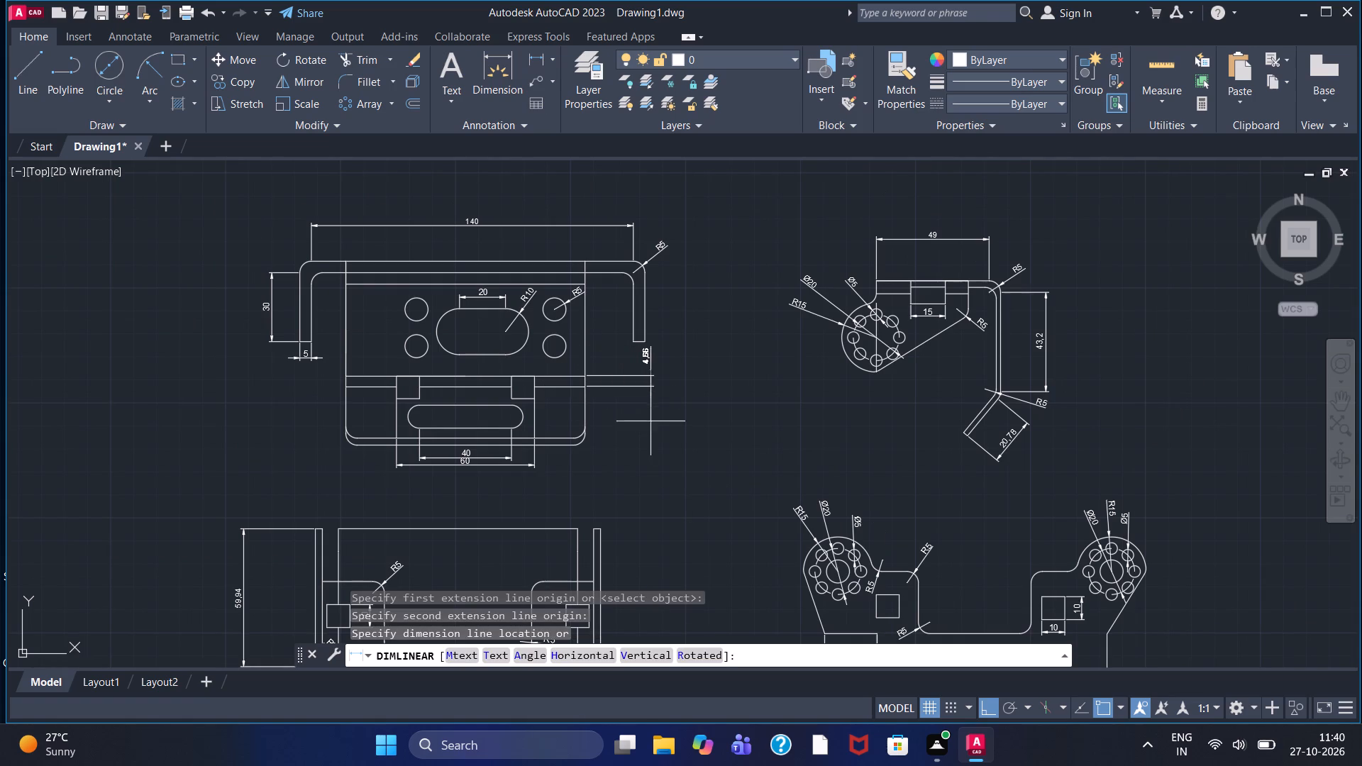
scroll(611, 394, up, 2)
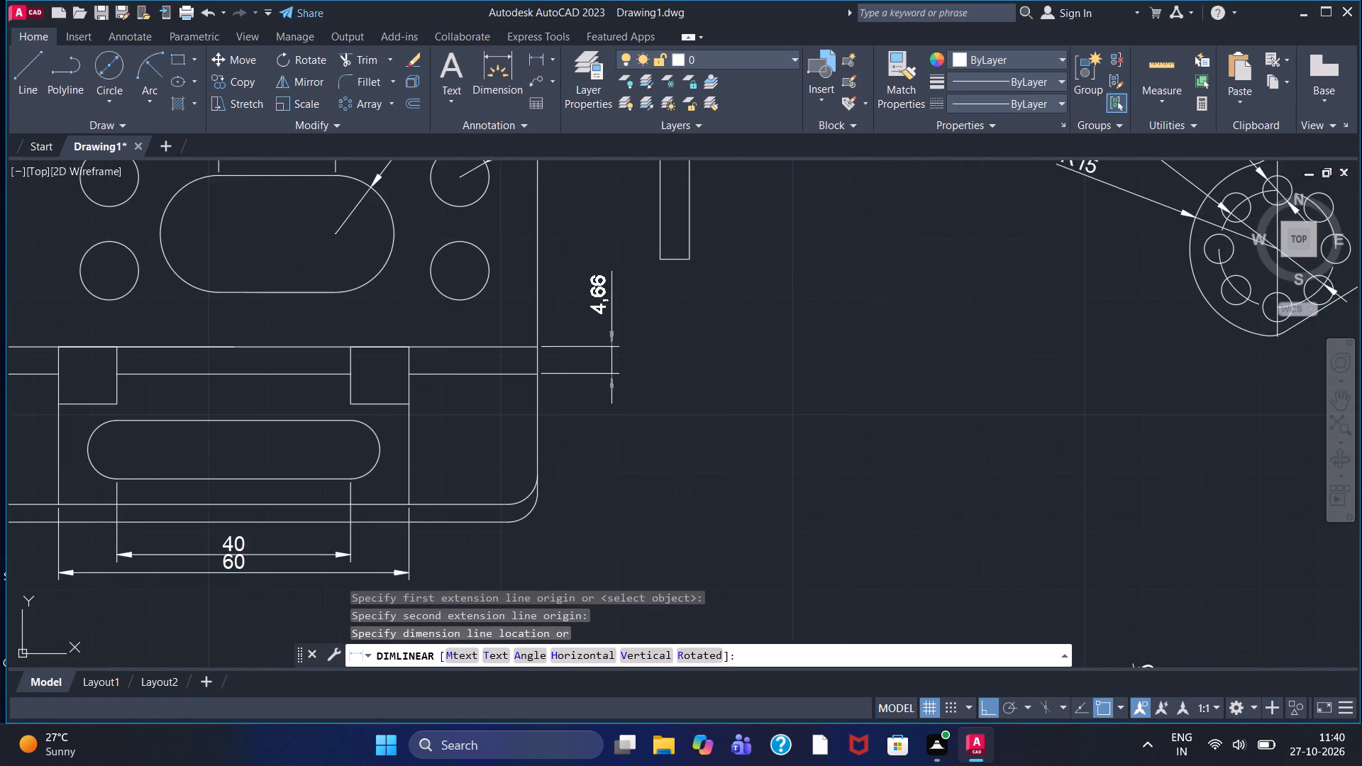
scroll(611, 396, up, 1)
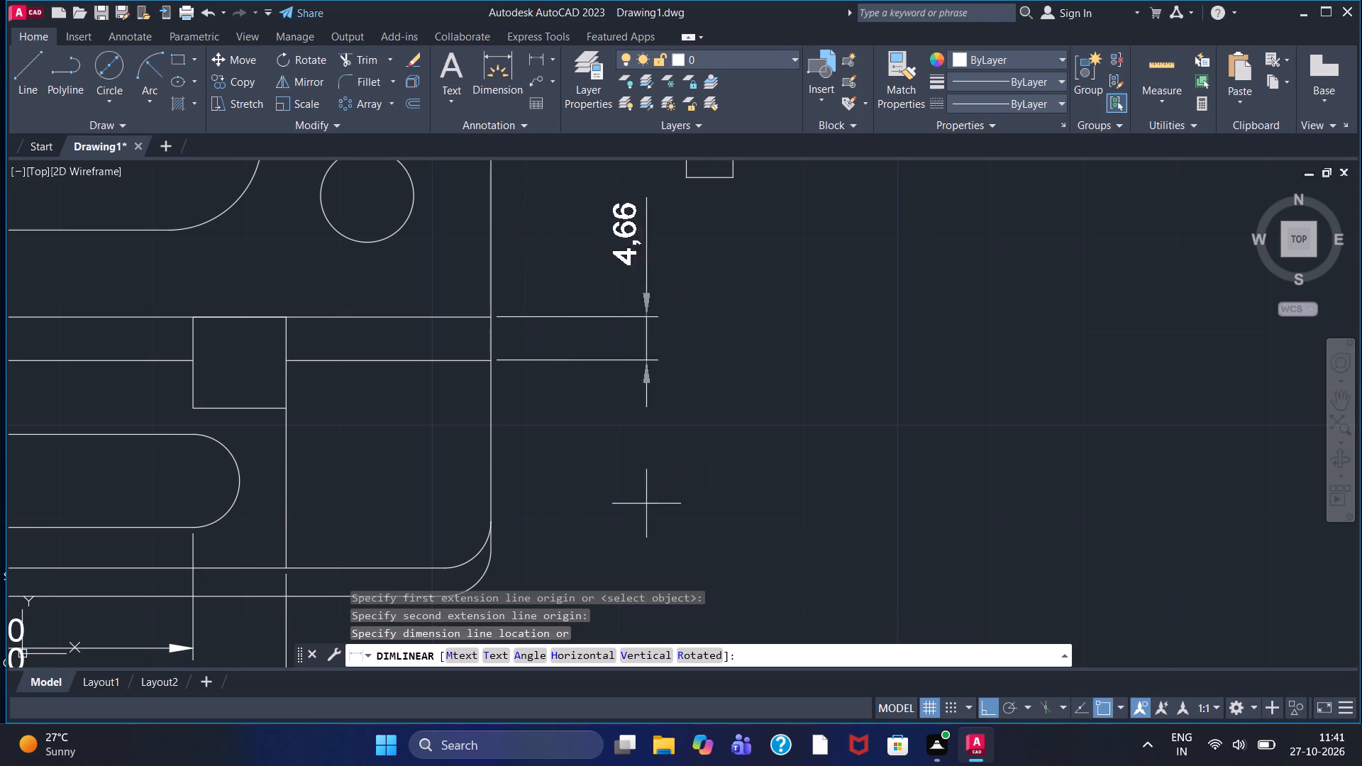
scroll(623, 453, down, 1)
scroll(624, 457, up, 2)
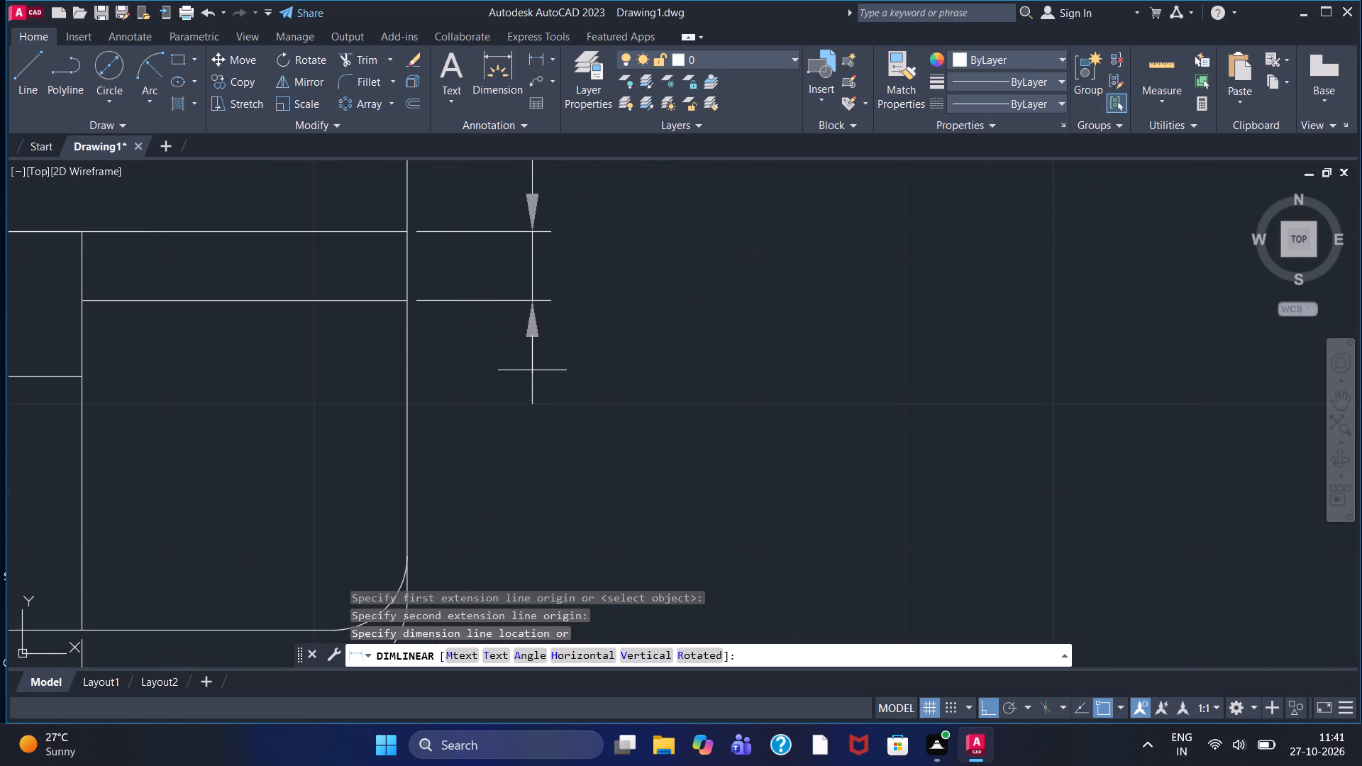
scroll(535, 377, down, 2)
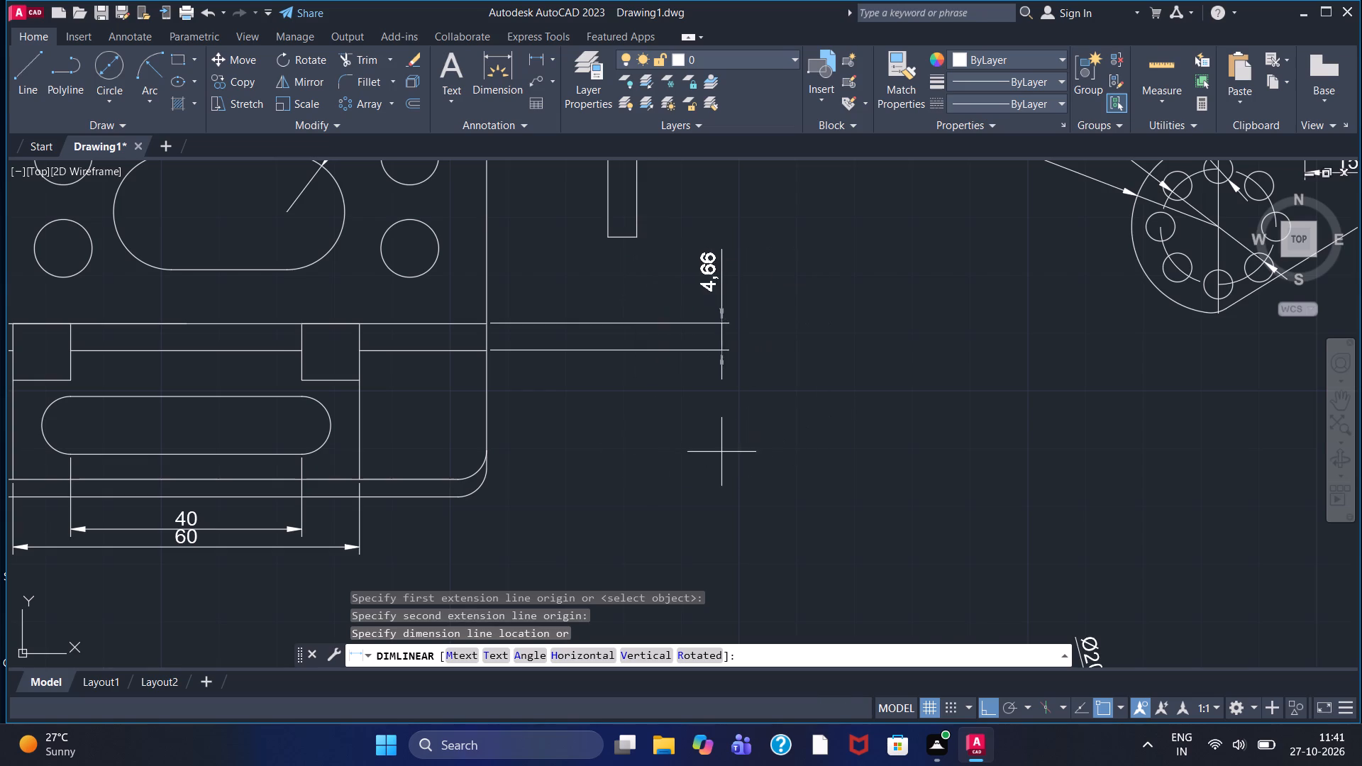
scroll(663, 462, down, 1)
scroll(669, 457, up, 2)
scroll(669, 457, down, 2)
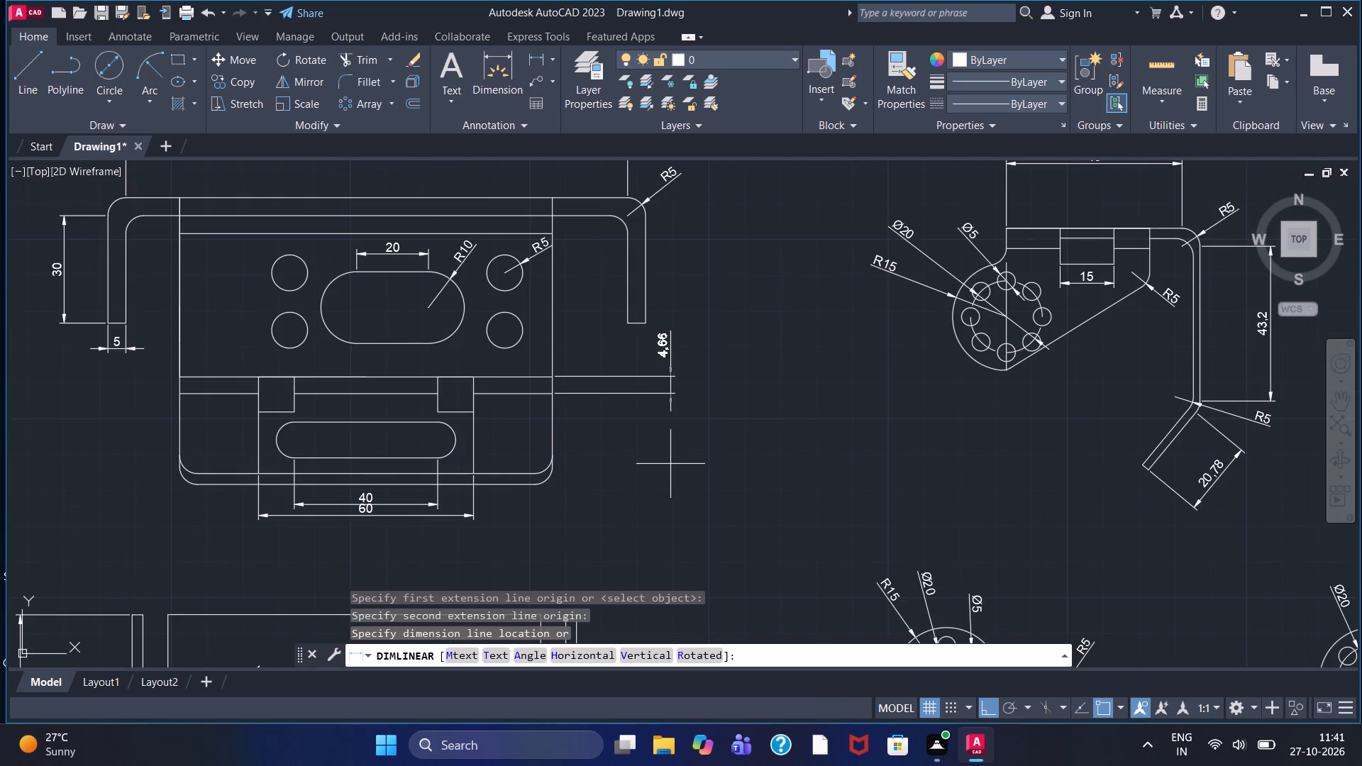
scroll(671, 465, down, 1)
scroll(628, 431, up, 2)
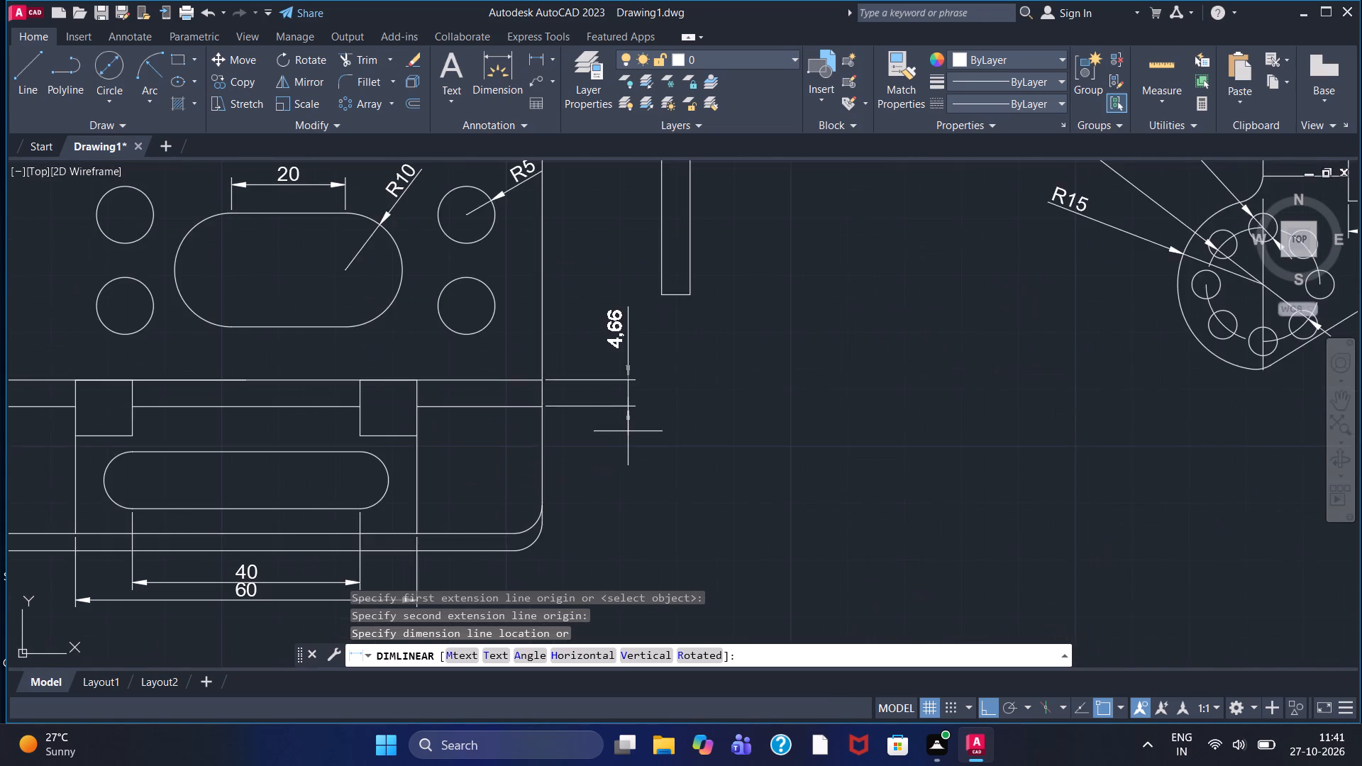
scroll(628, 431, up, 1)
scroll(629, 437, down, 1)
scroll(630, 440, up, 1)
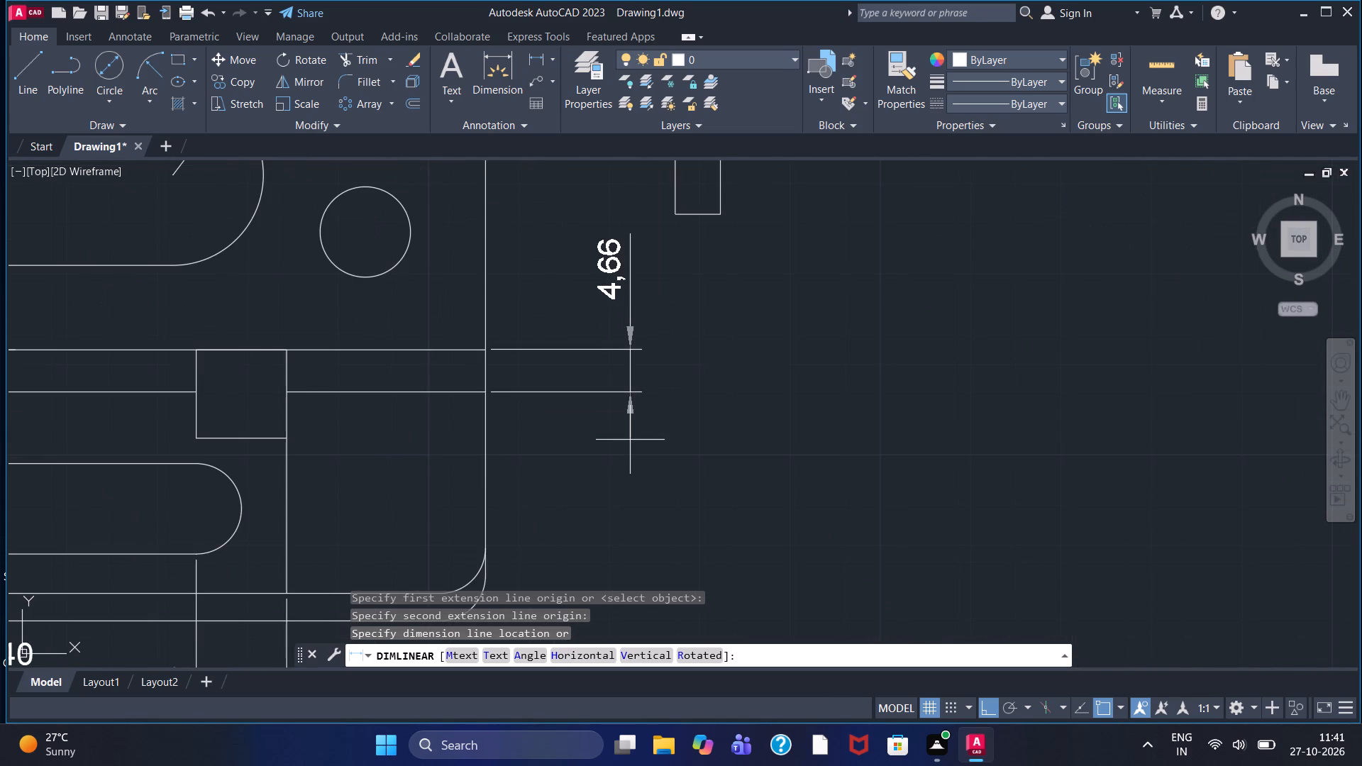
scroll(631, 443, down, 1)
click(609, 438)
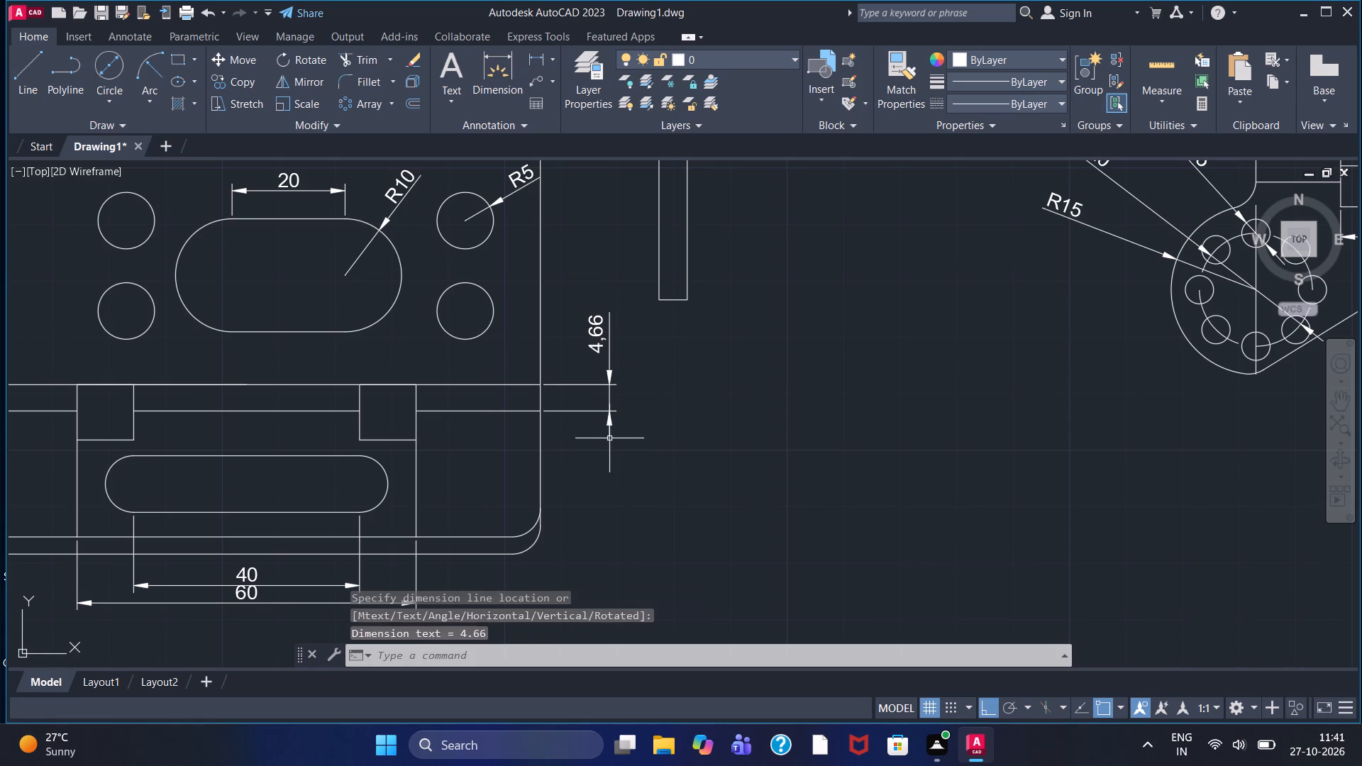
Add a horizontal linear dimension across the front view plate's full width, placed beneath the existing 60 dimension.
right_click(609, 438)
click(658, 101)
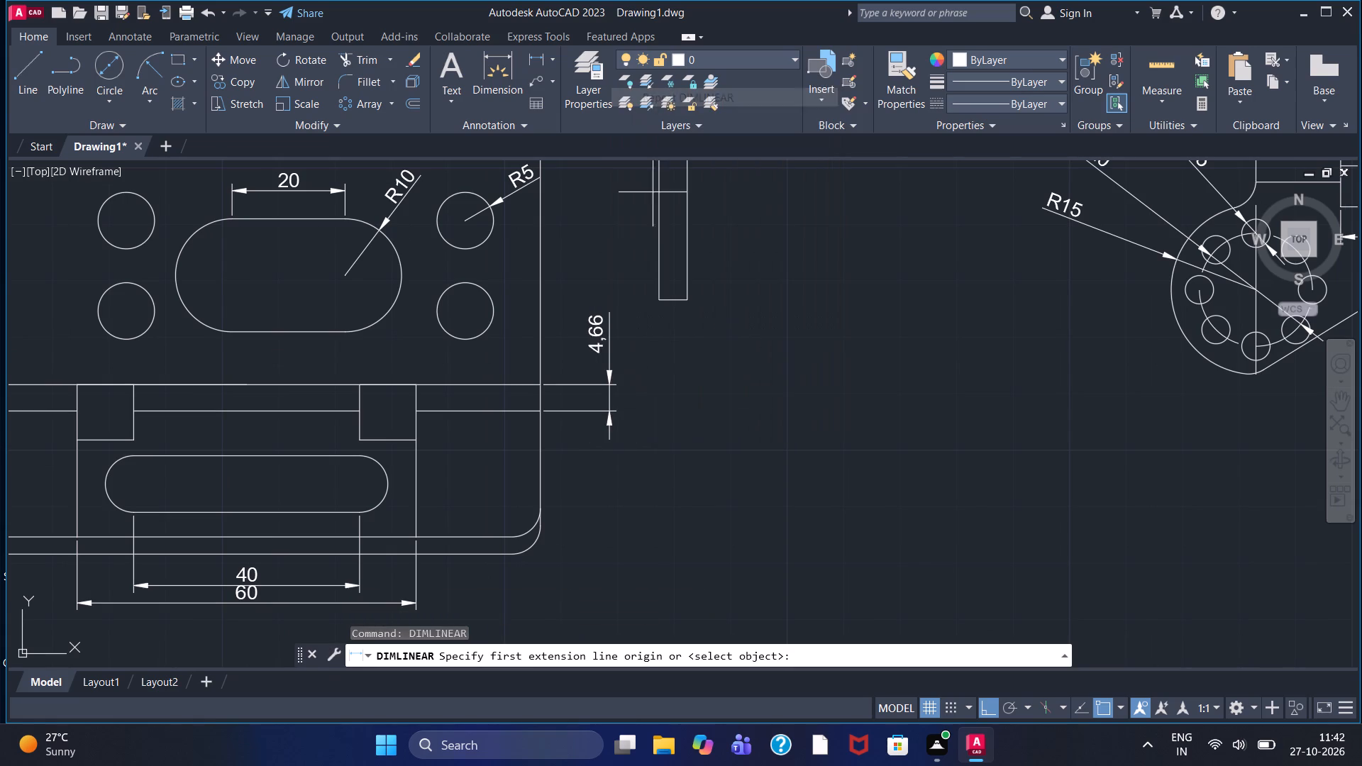
scroll(553, 545, down, 1)
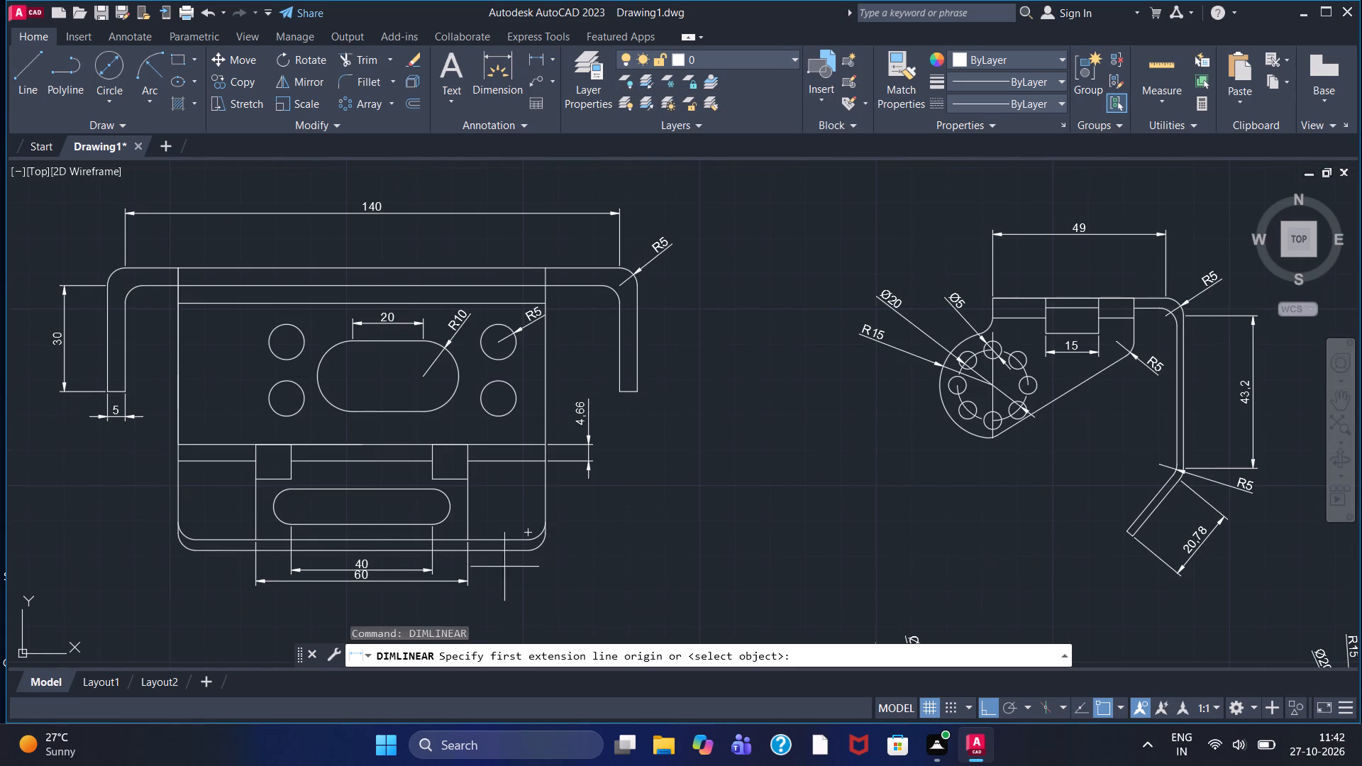
click(184, 526)
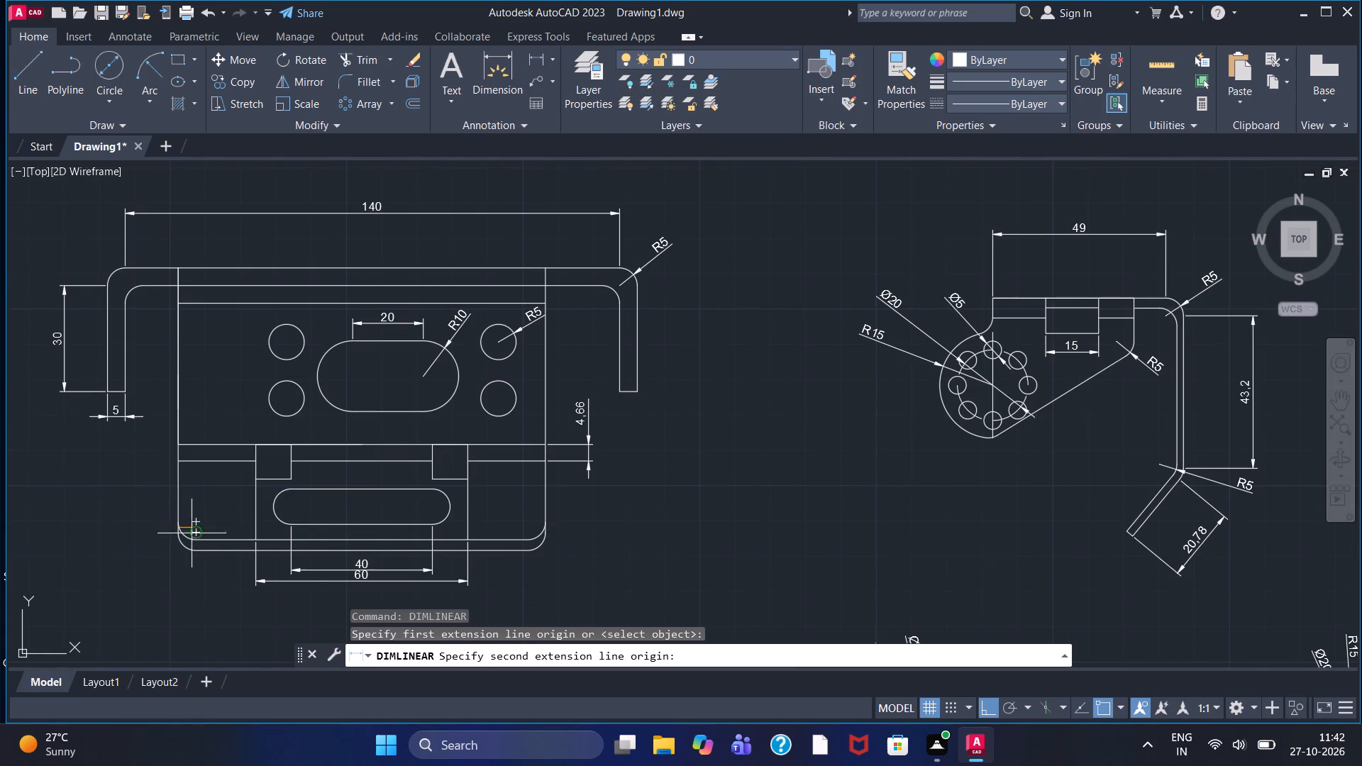
click(552, 531)
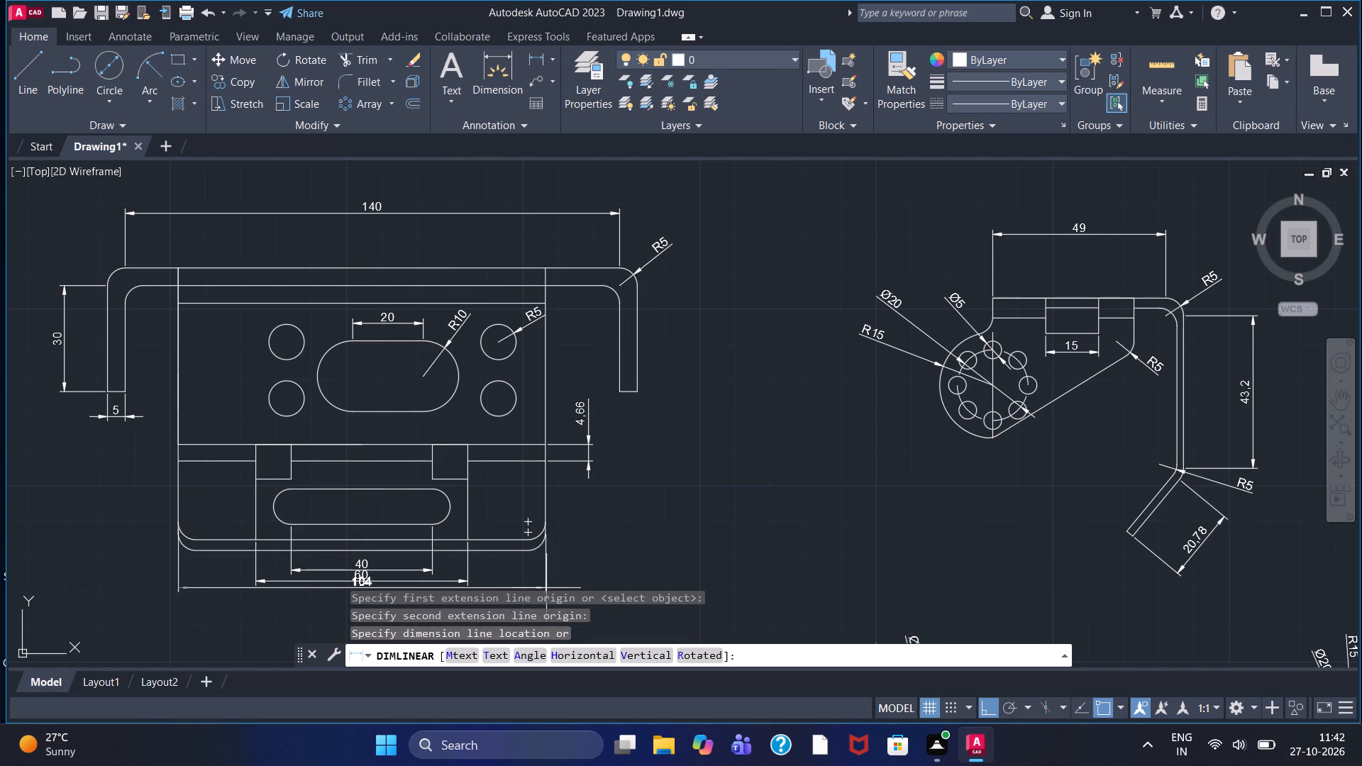
middle_drag(549, 585, 565, 475)
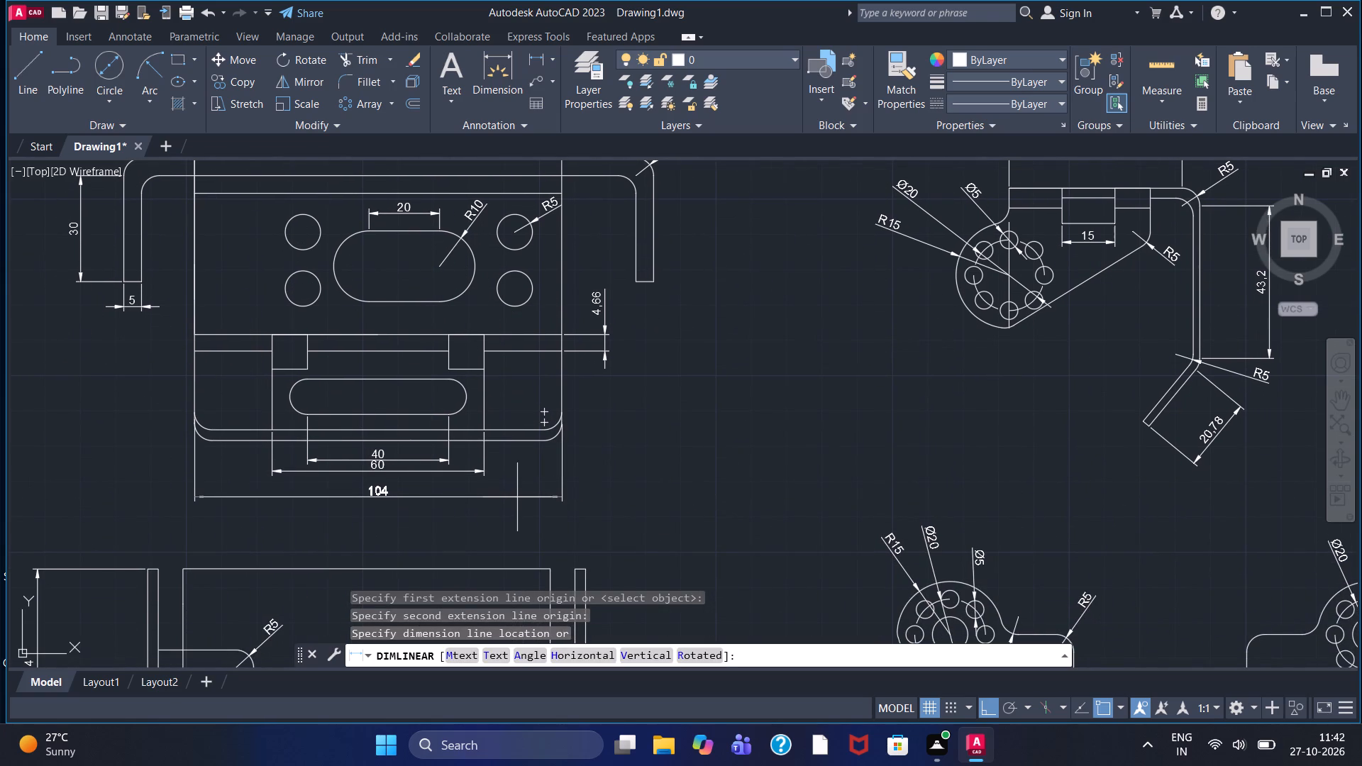
click(517, 497)
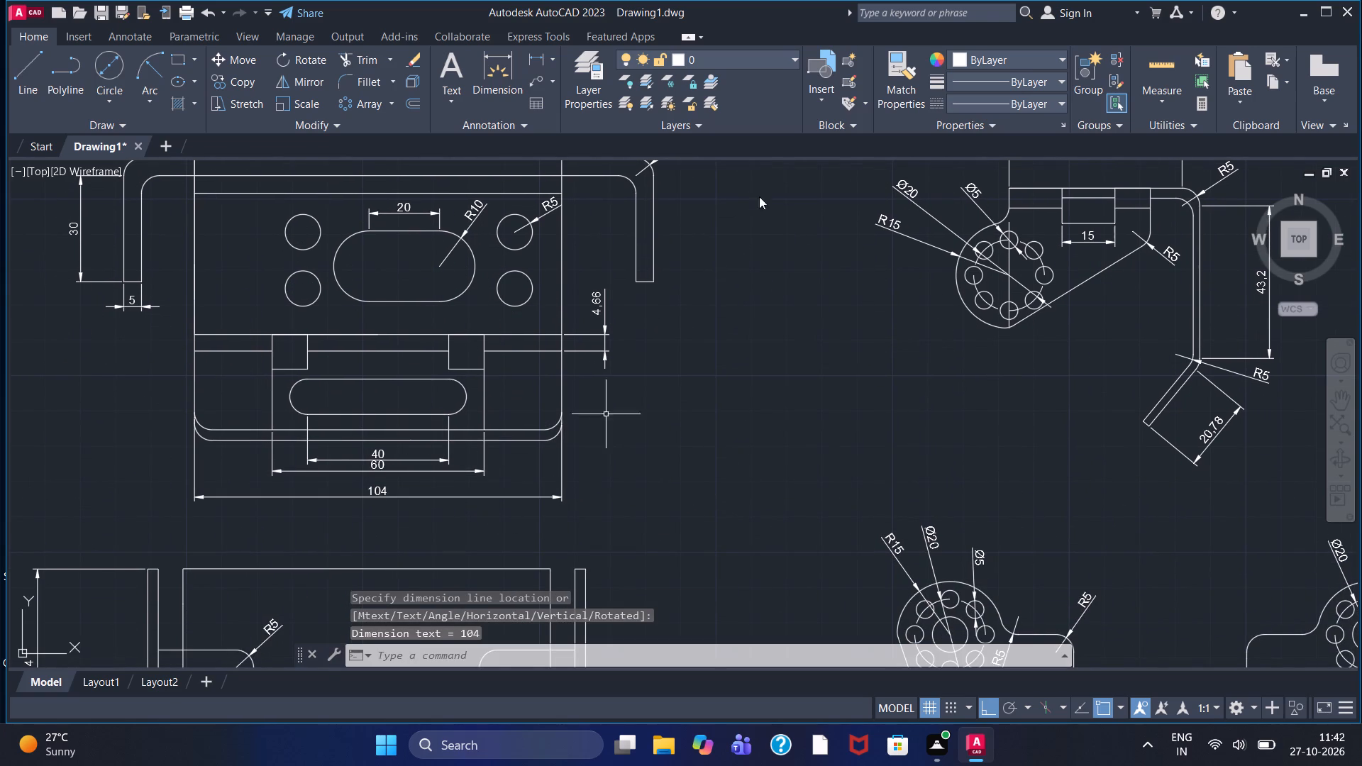
Add a radius dimension to the right end arc of the lower slot in the front view, placed outside the slot.
click(554, 57)
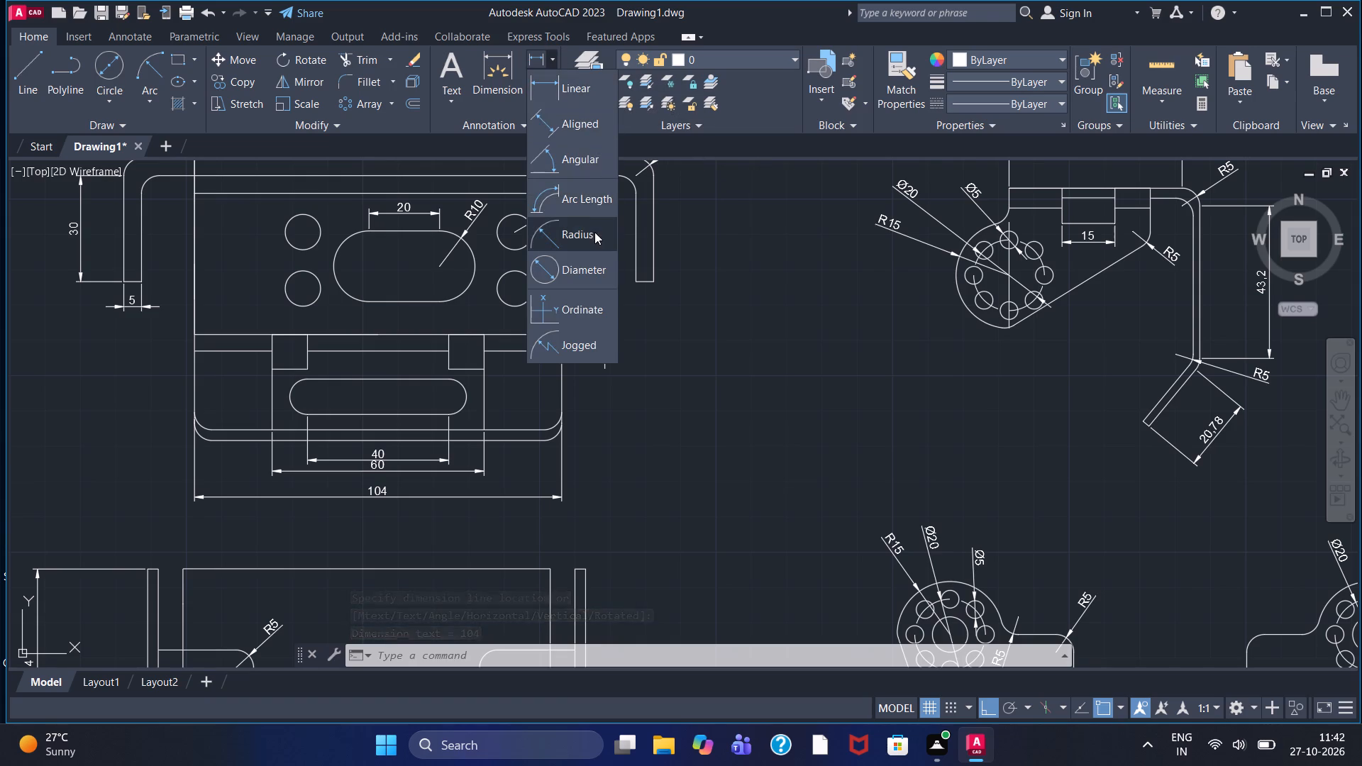
click(593, 234)
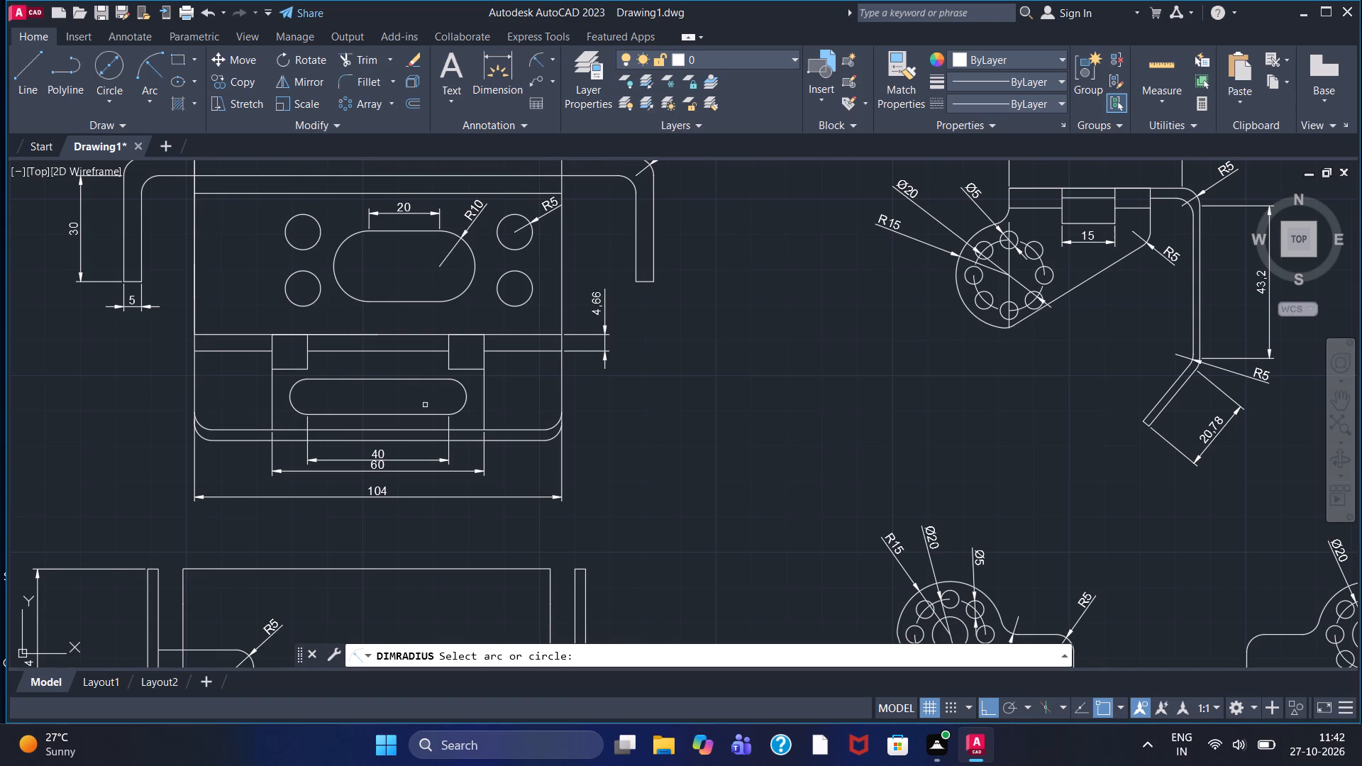
click(468, 399)
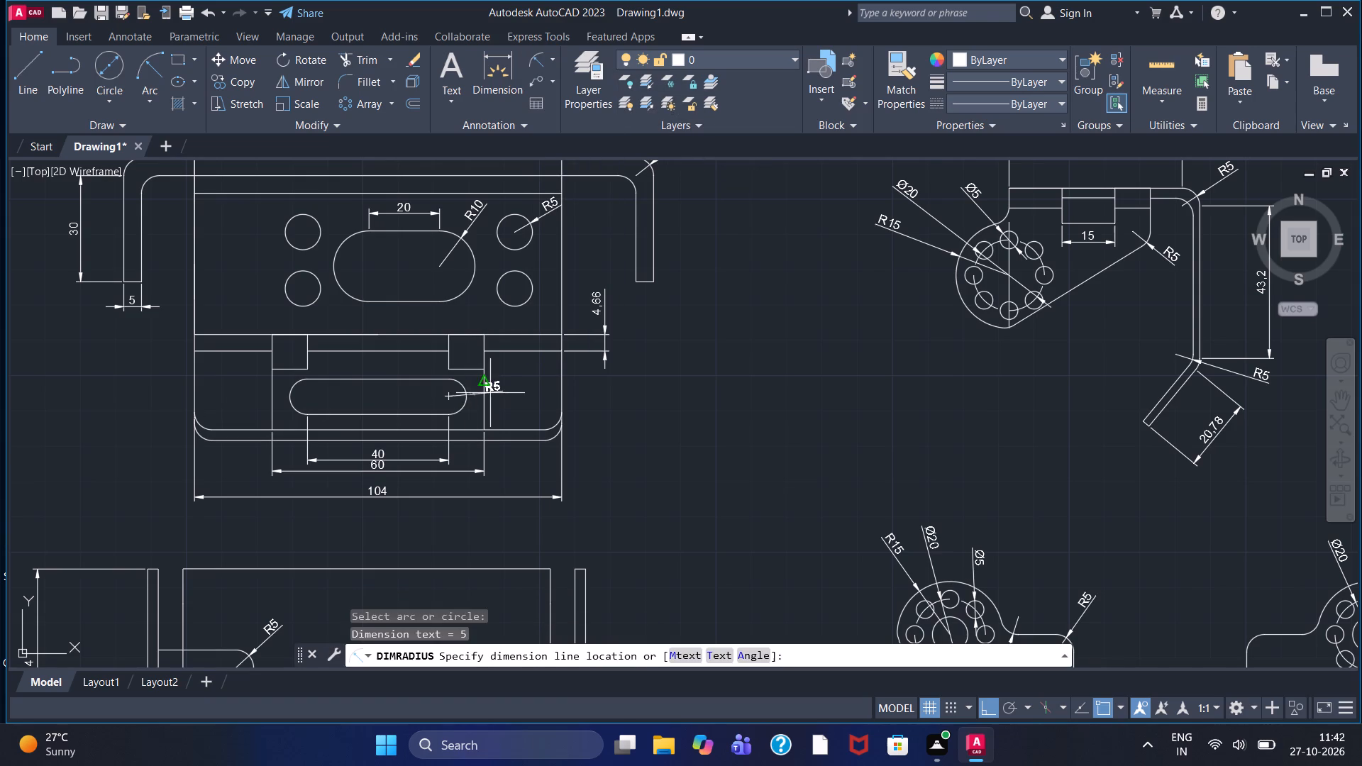
click(516, 385)
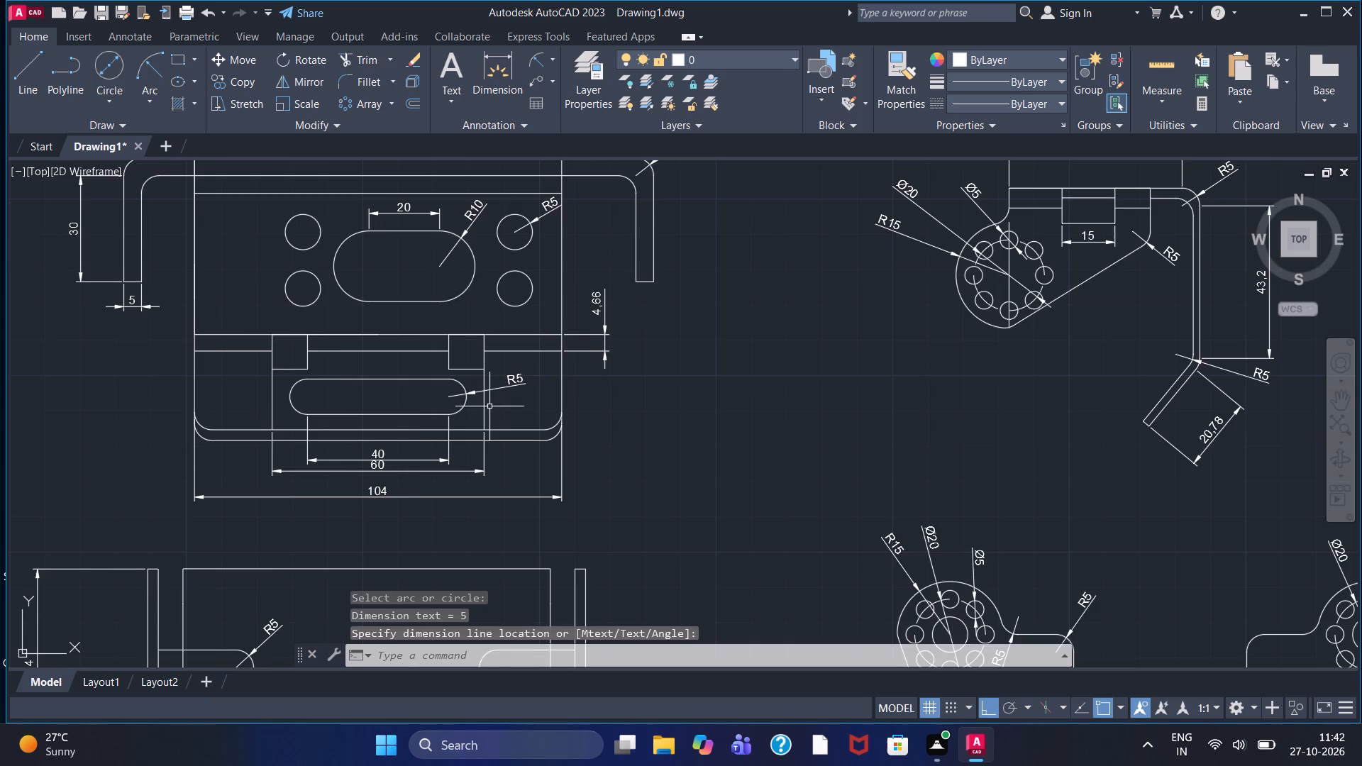
Add radius dimensions to the front view's three undimensioned round holes: upper left, lower left and lower right.
scroll(494, 370, up, 2)
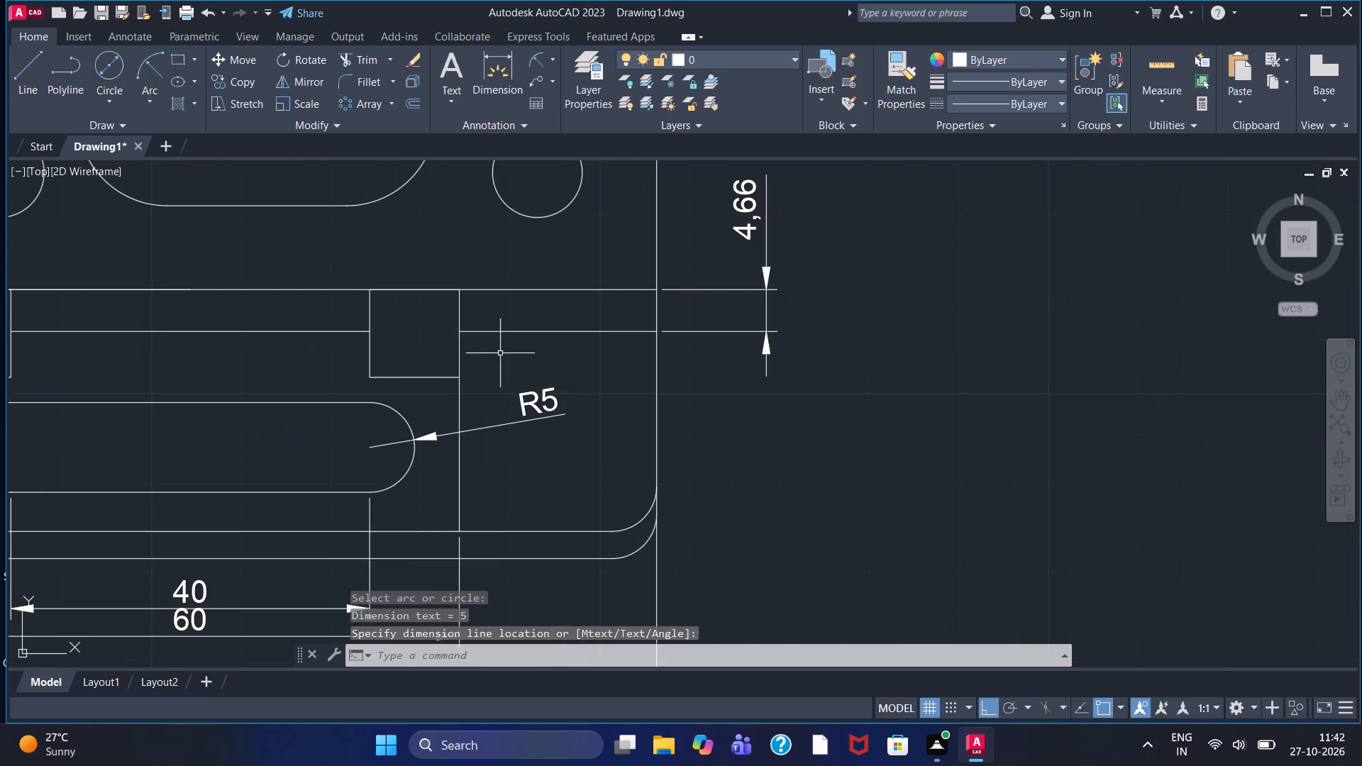
scroll(503, 381, down, 1)
middle_drag(509, 389, 546, 498)
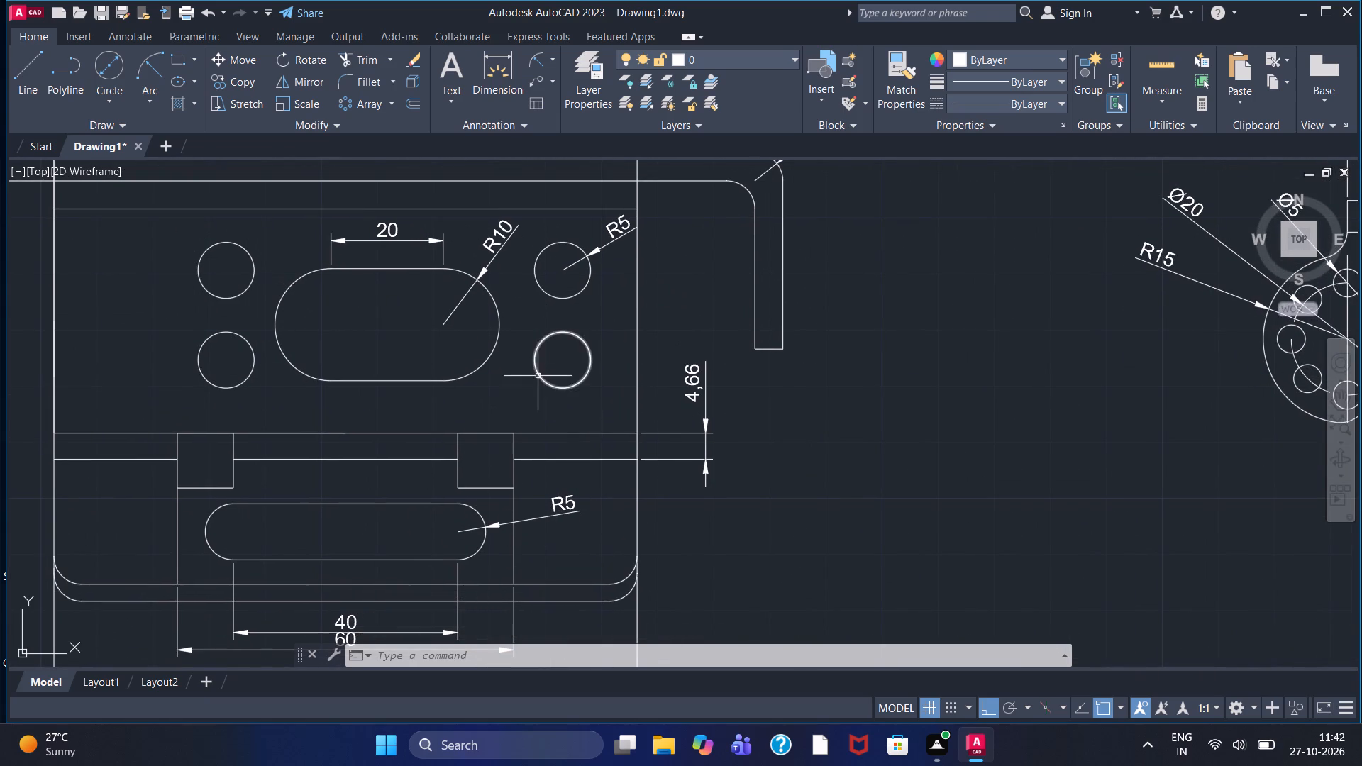
click(542, 59)
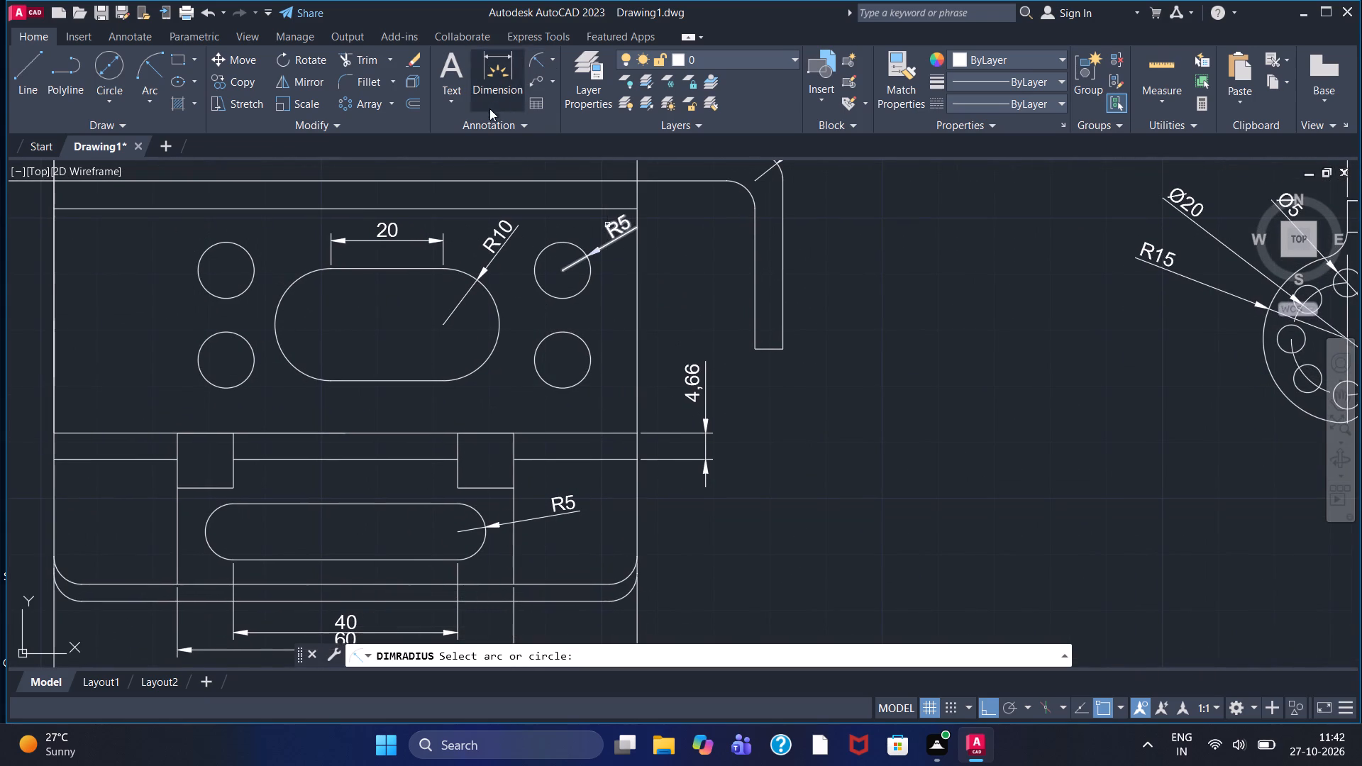
click(216, 245)
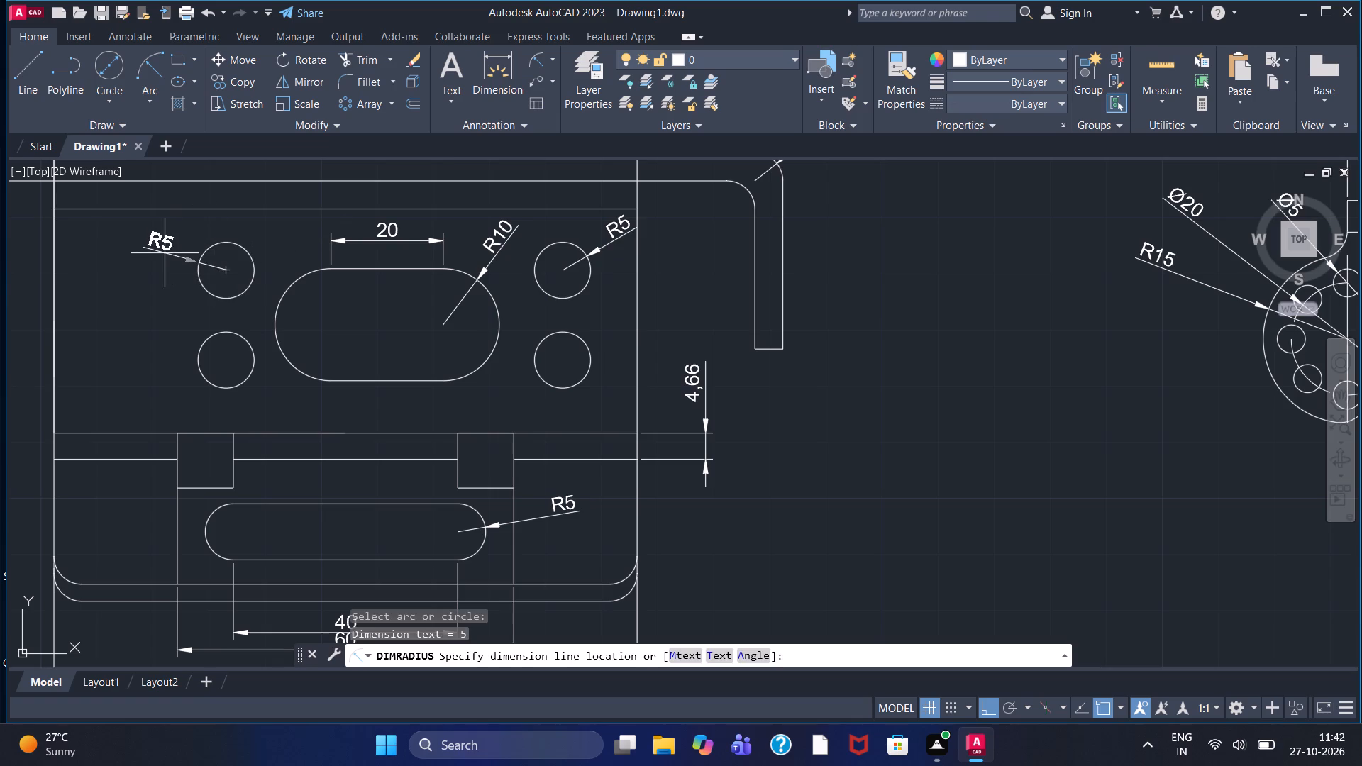
click(165, 253)
right_click(165, 253)
click(210, 265)
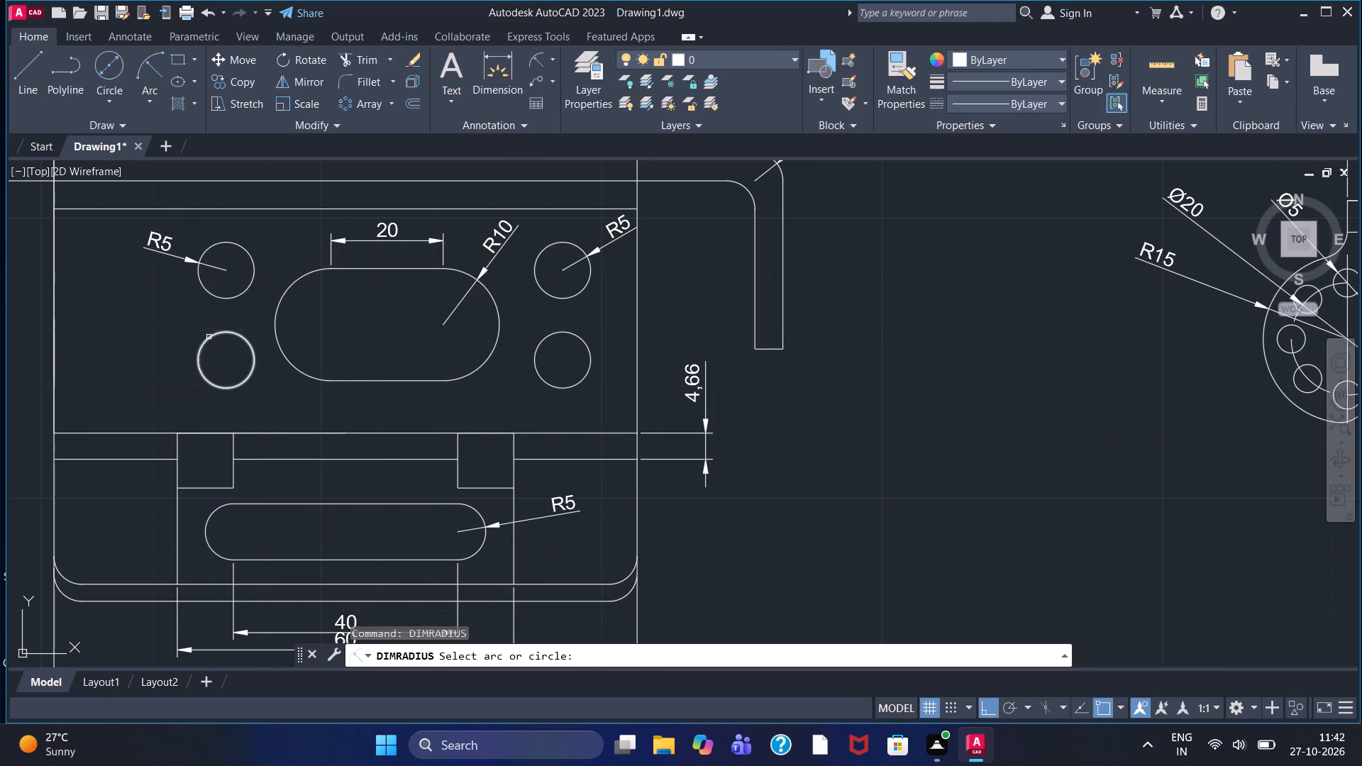
click(209, 339)
click(149, 322)
right_click(149, 322)
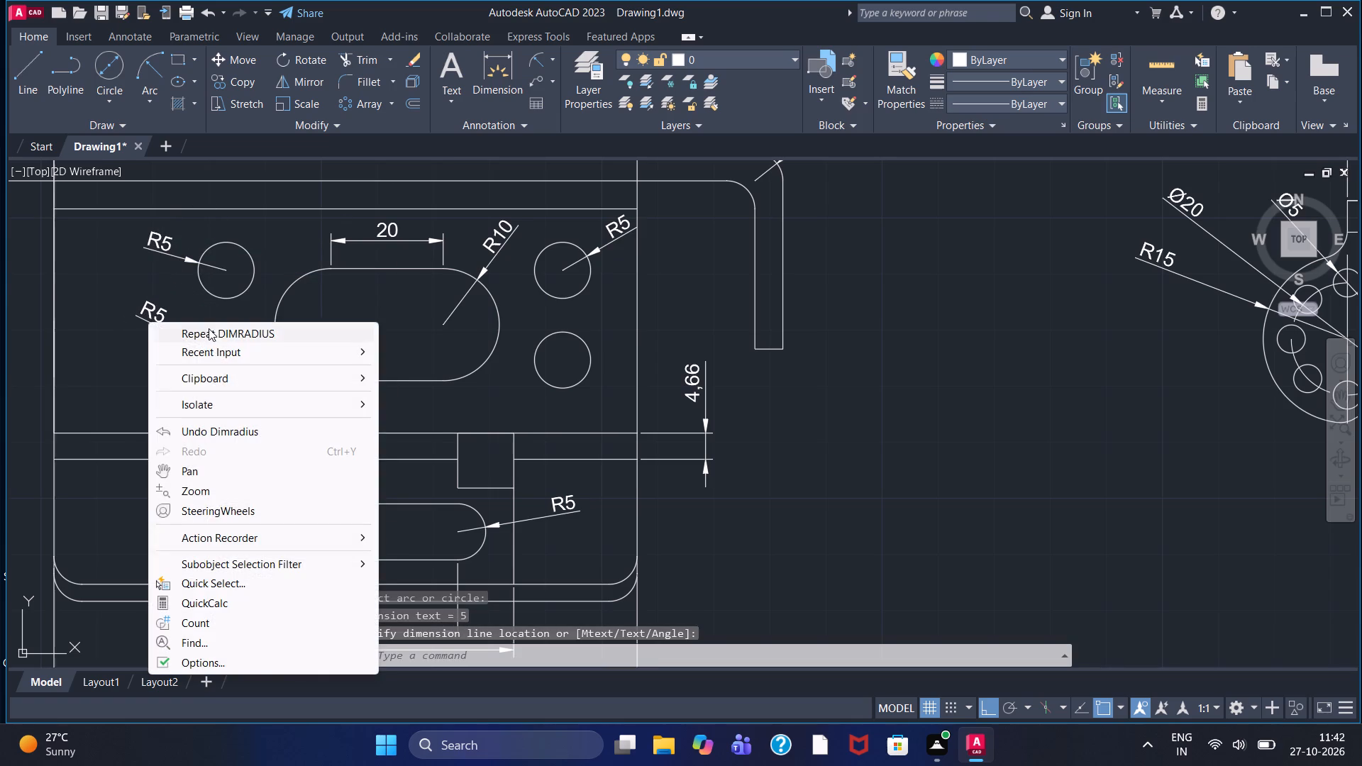
click(209, 328)
click(586, 347)
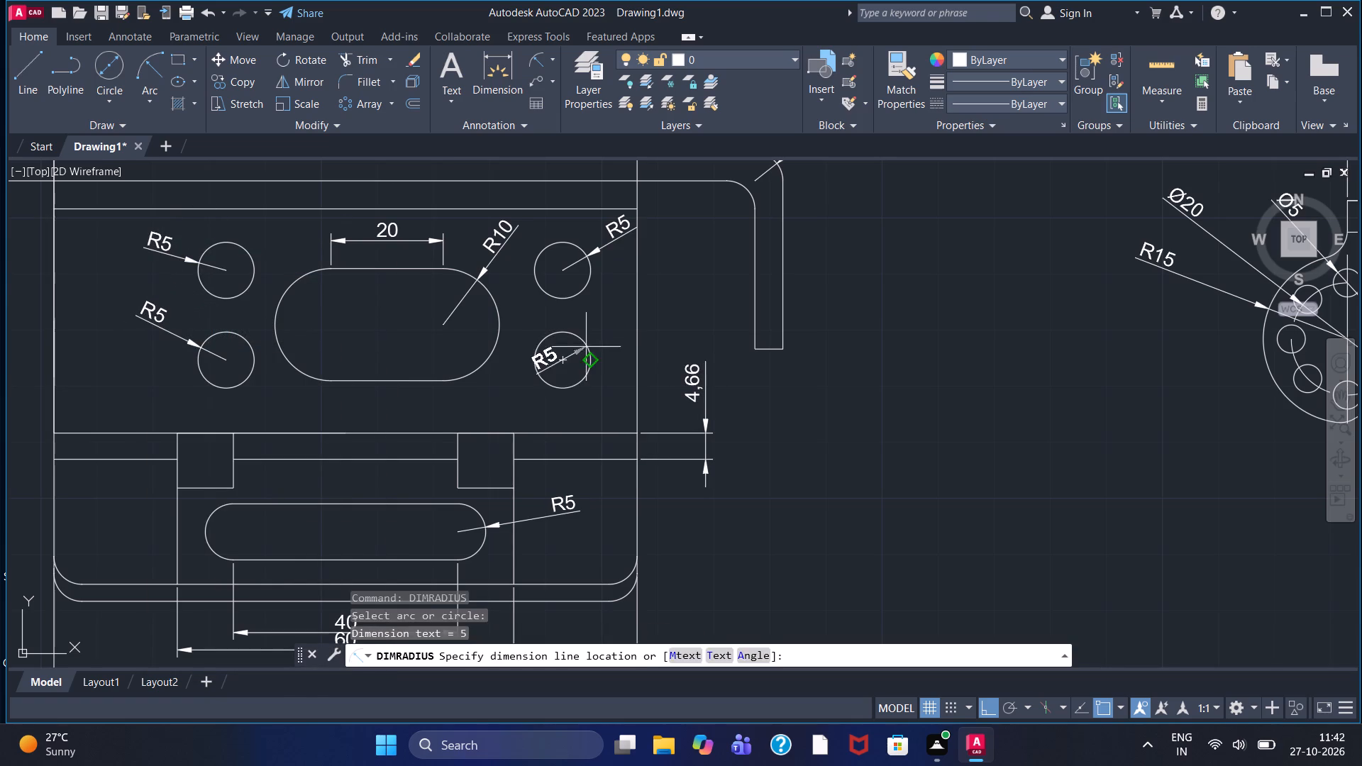
click(606, 309)
Add a radius dimension to the left end arc of the large central slot, placed up and to its left.
right_click(607, 309)
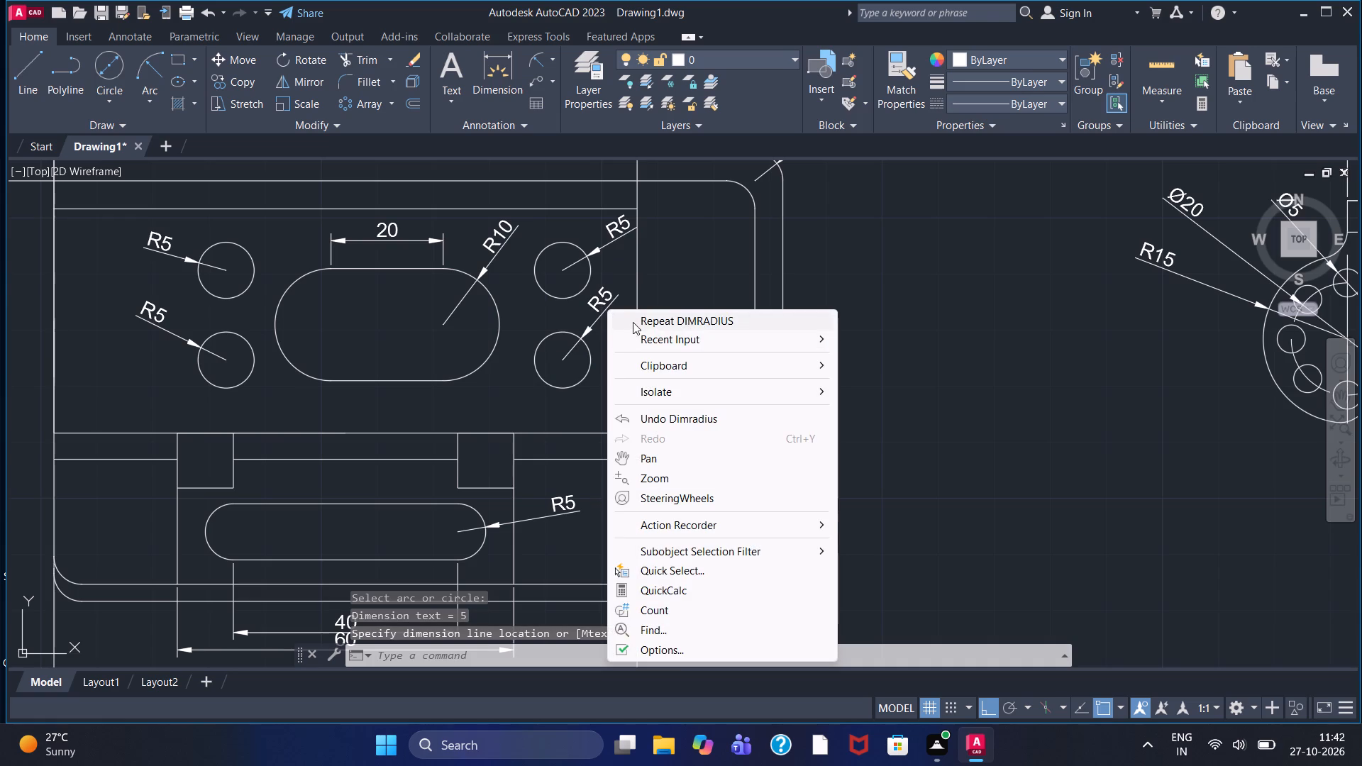
click(633, 323)
click(292, 285)
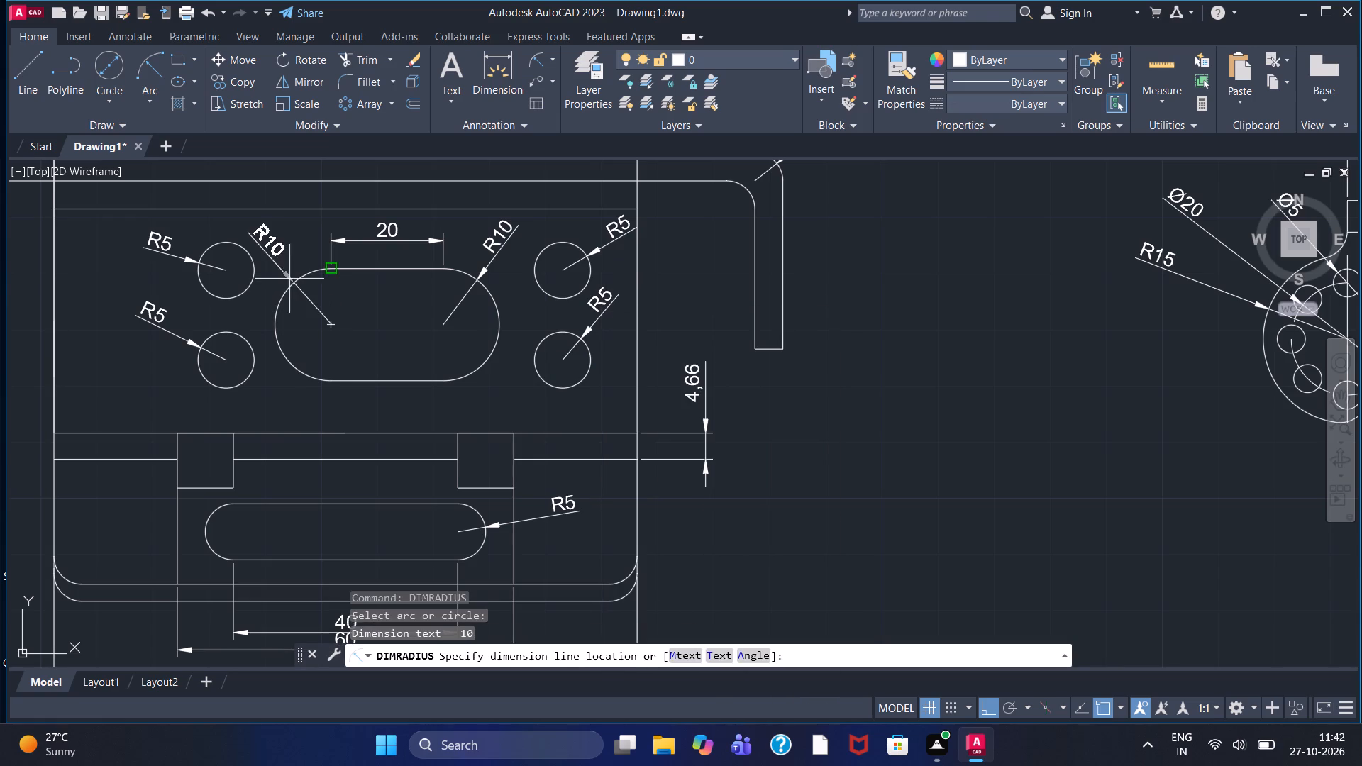
click(281, 261)
Trim away the segments of the plate's two vertical side edges that cross the top flange's thickness in the front view.
scroll(524, 322, down, 1)
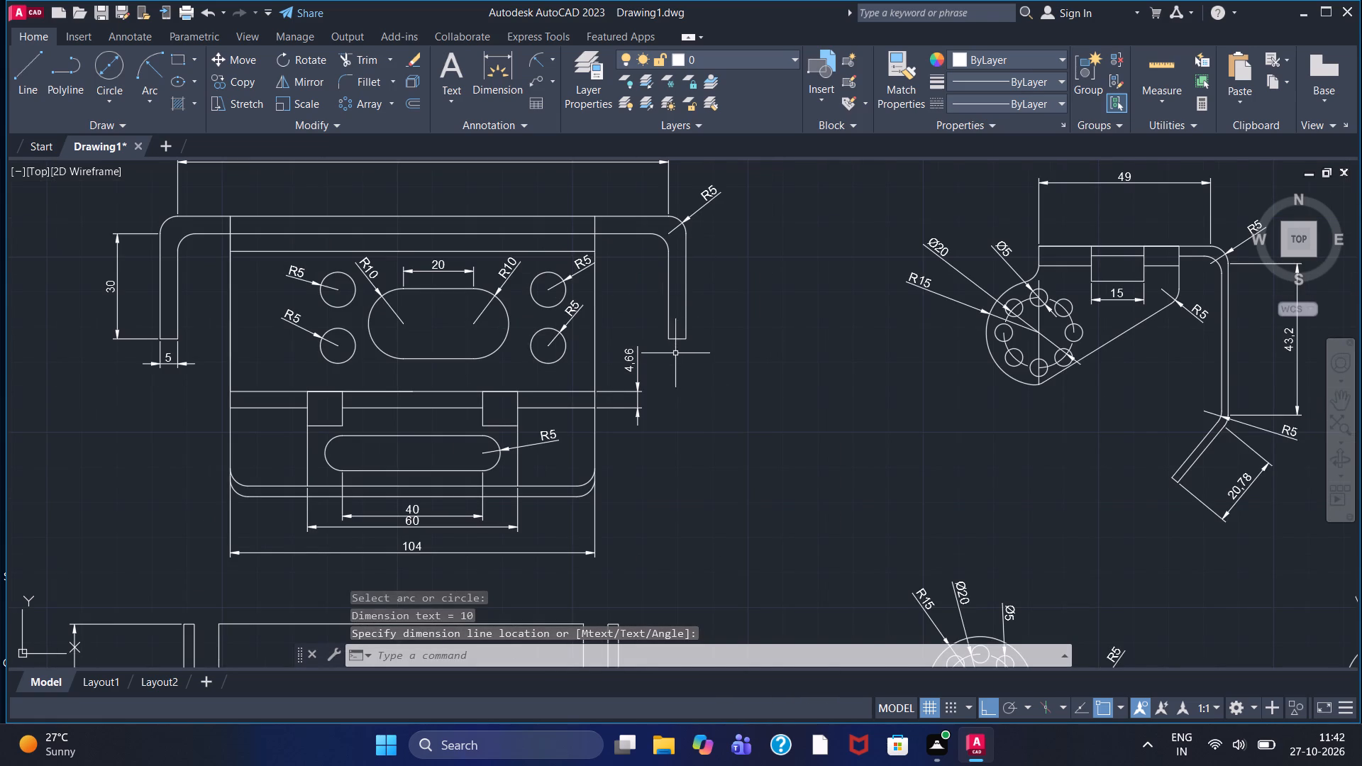
middle_drag(740, 339, 724, 444)
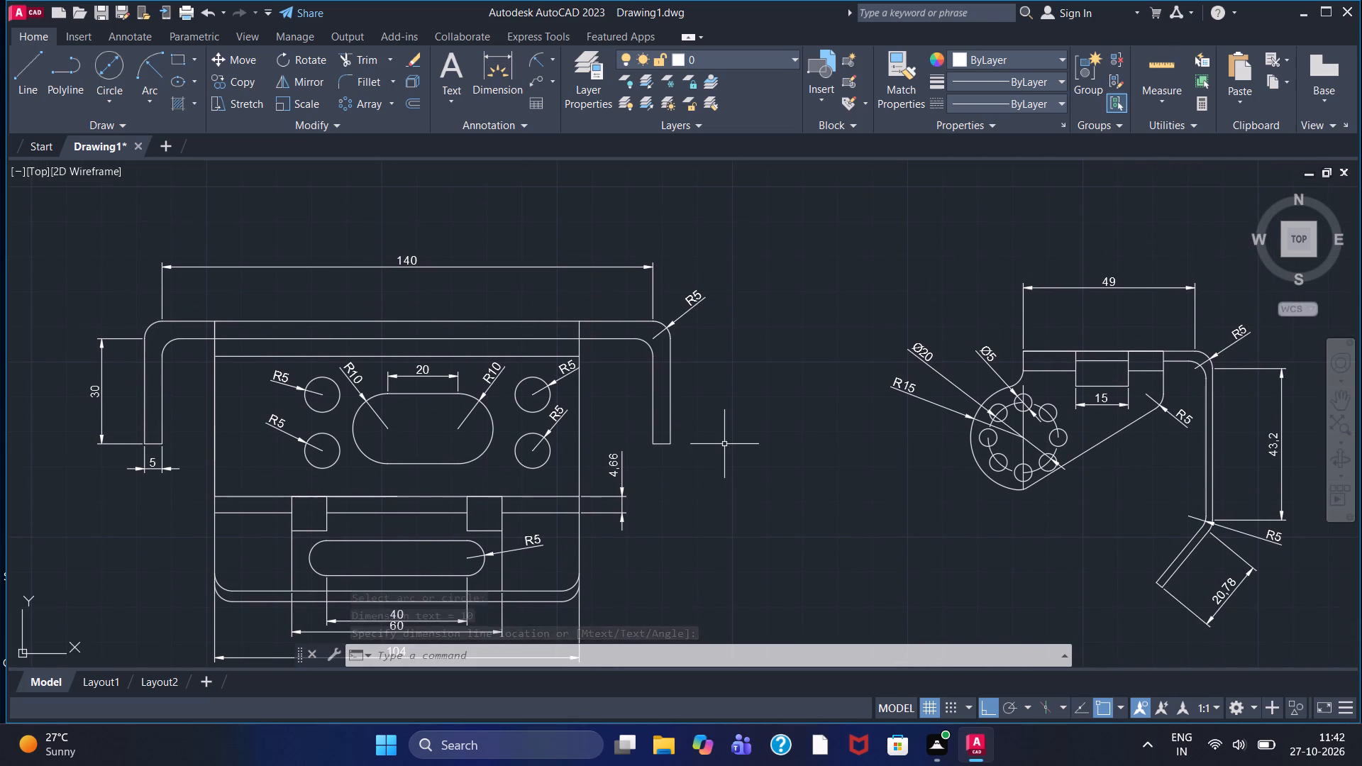
scroll(724, 443, down, 1)
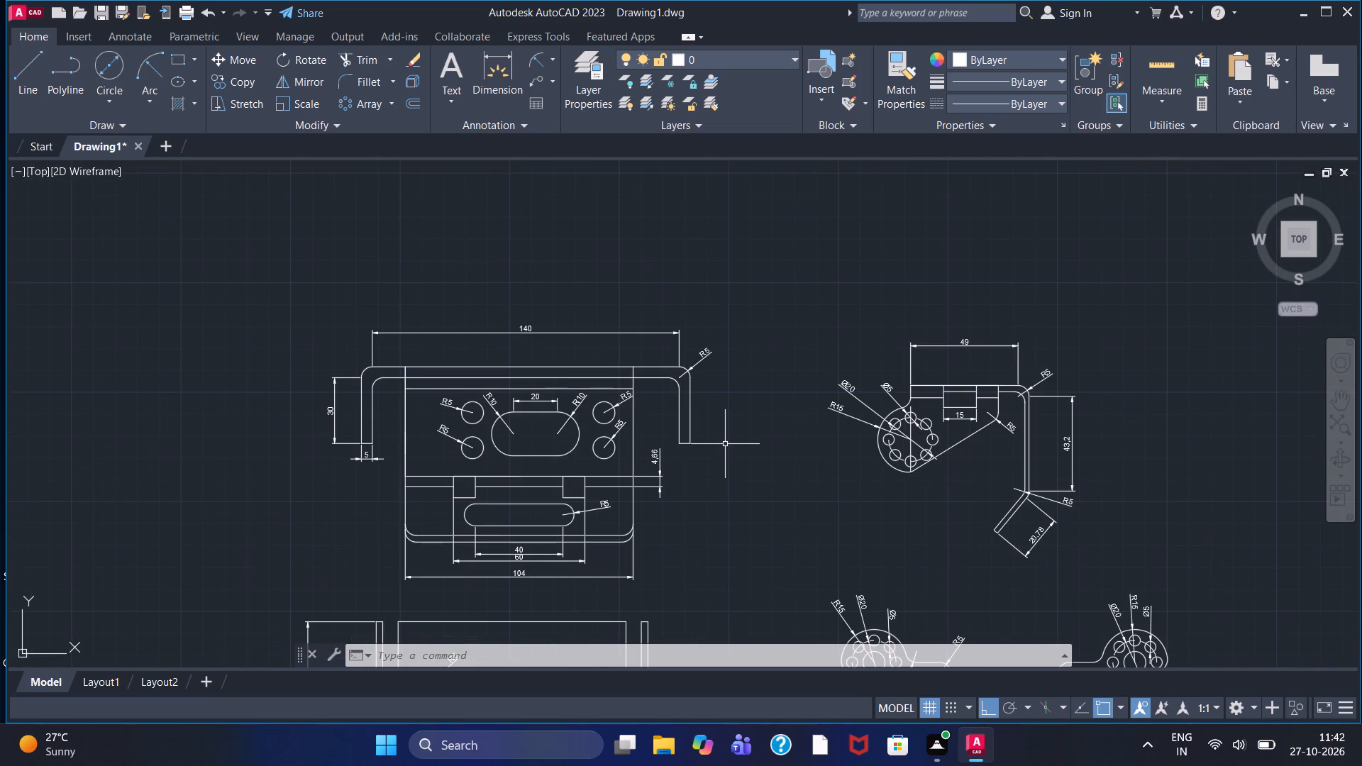
scroll(836, 453, up, 1)
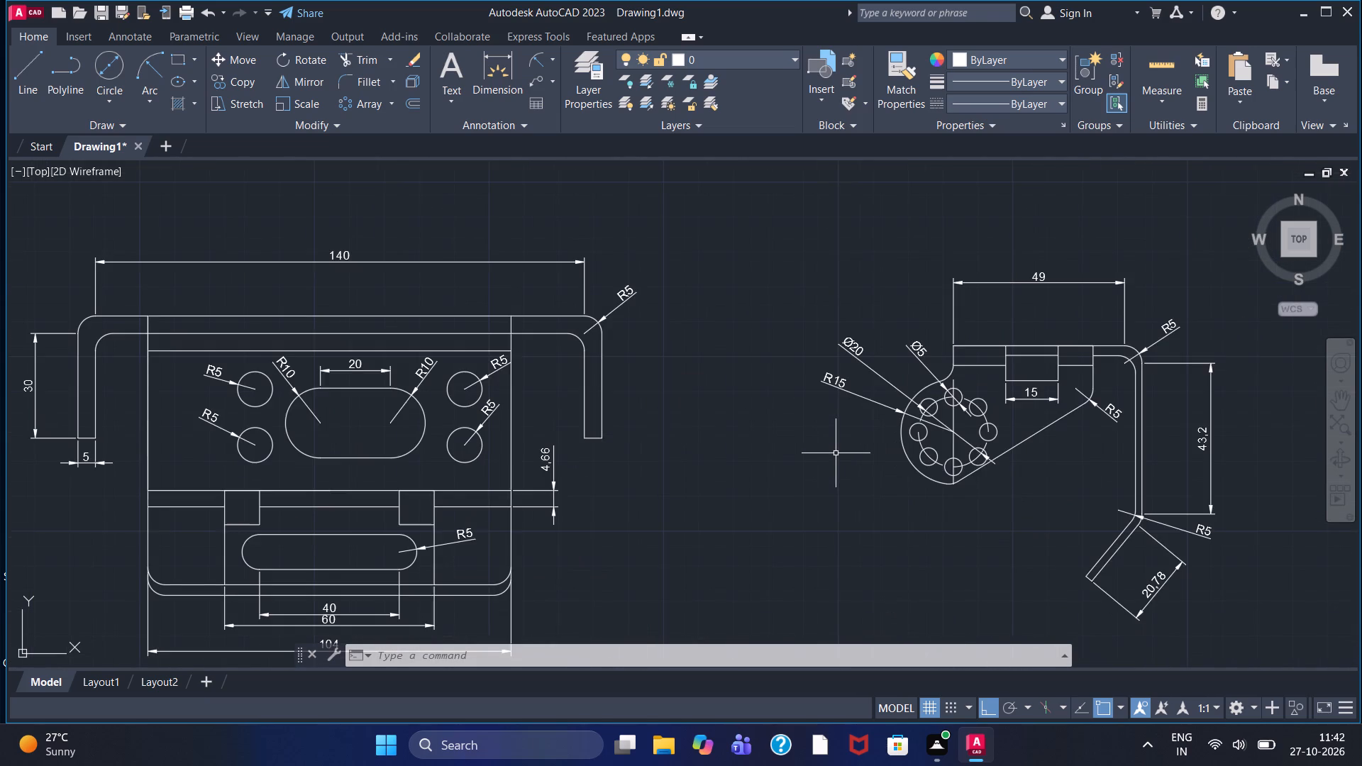
scroll(835, 454, up, 1)
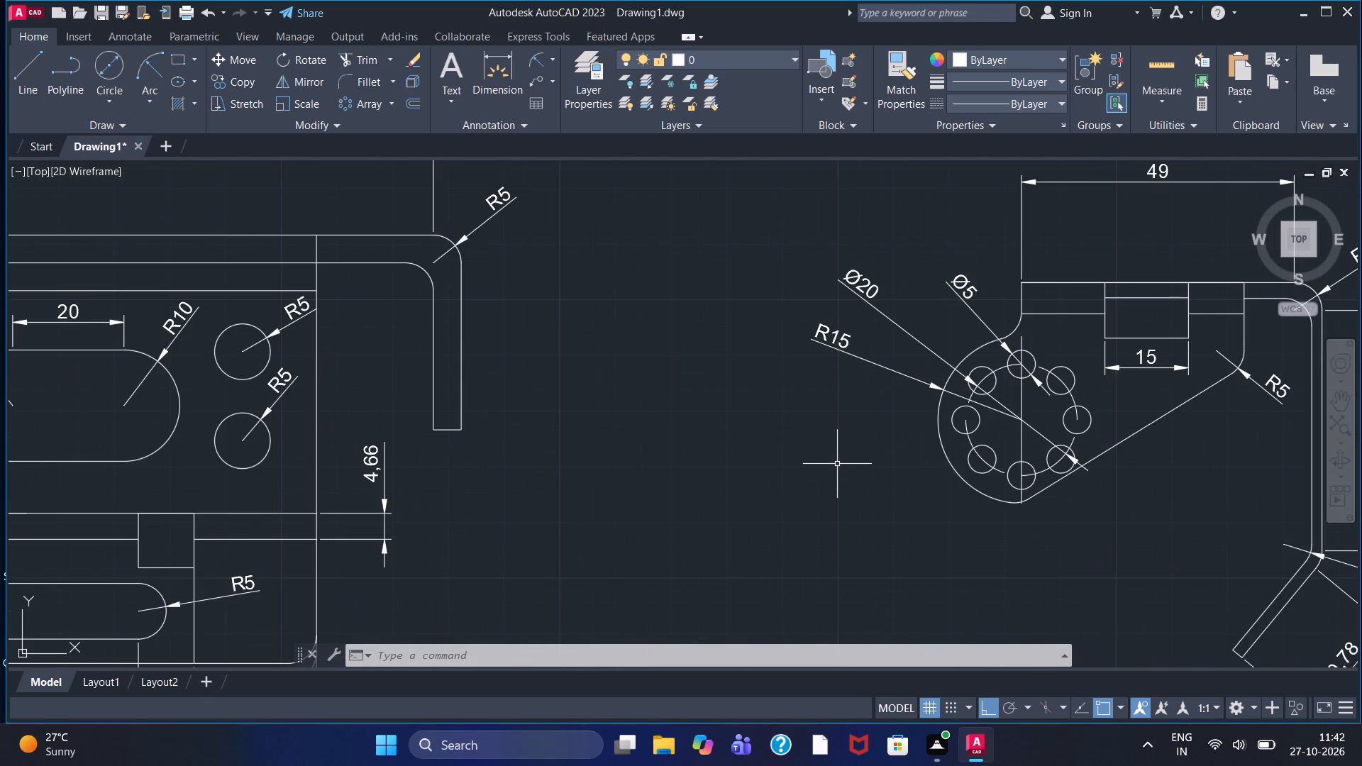
scroll(837, 467, down, 1)
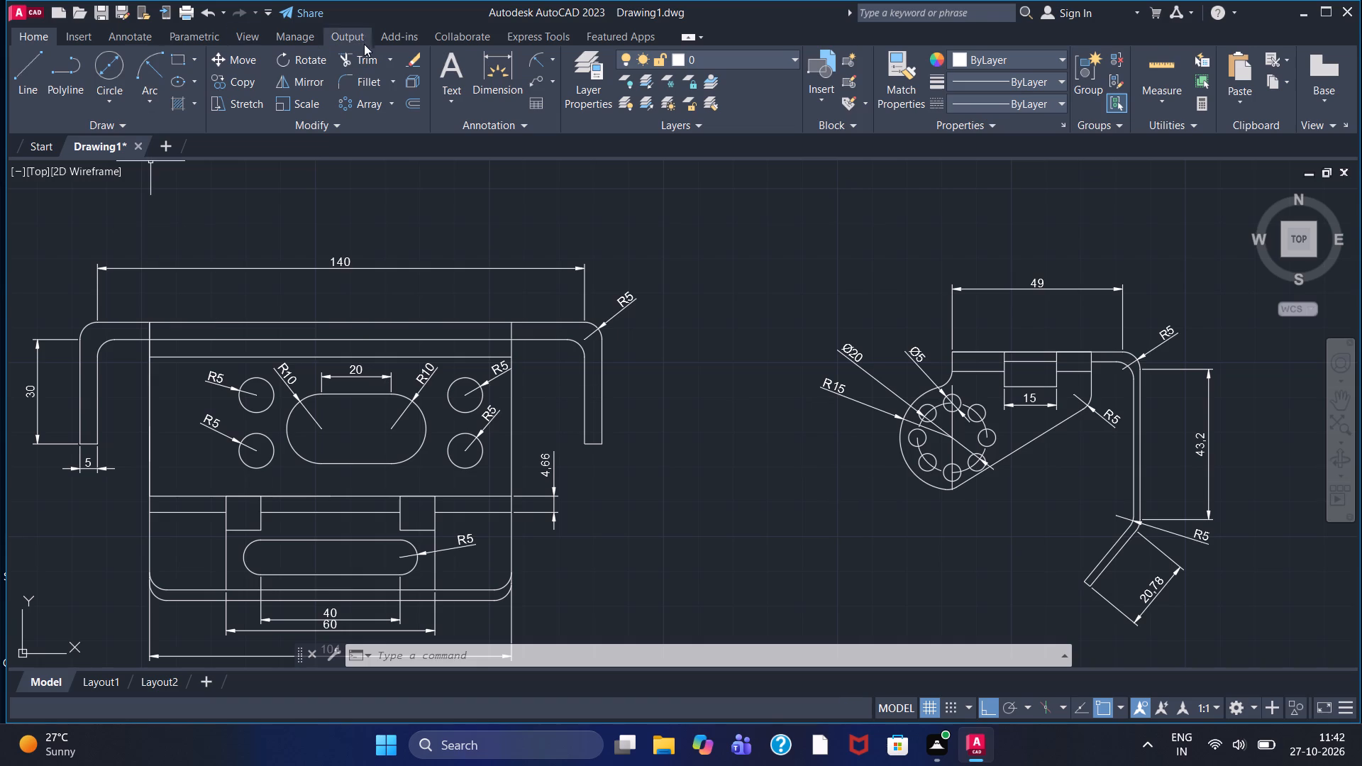
click(348, 60)
scroll(504, 326, up, 2)
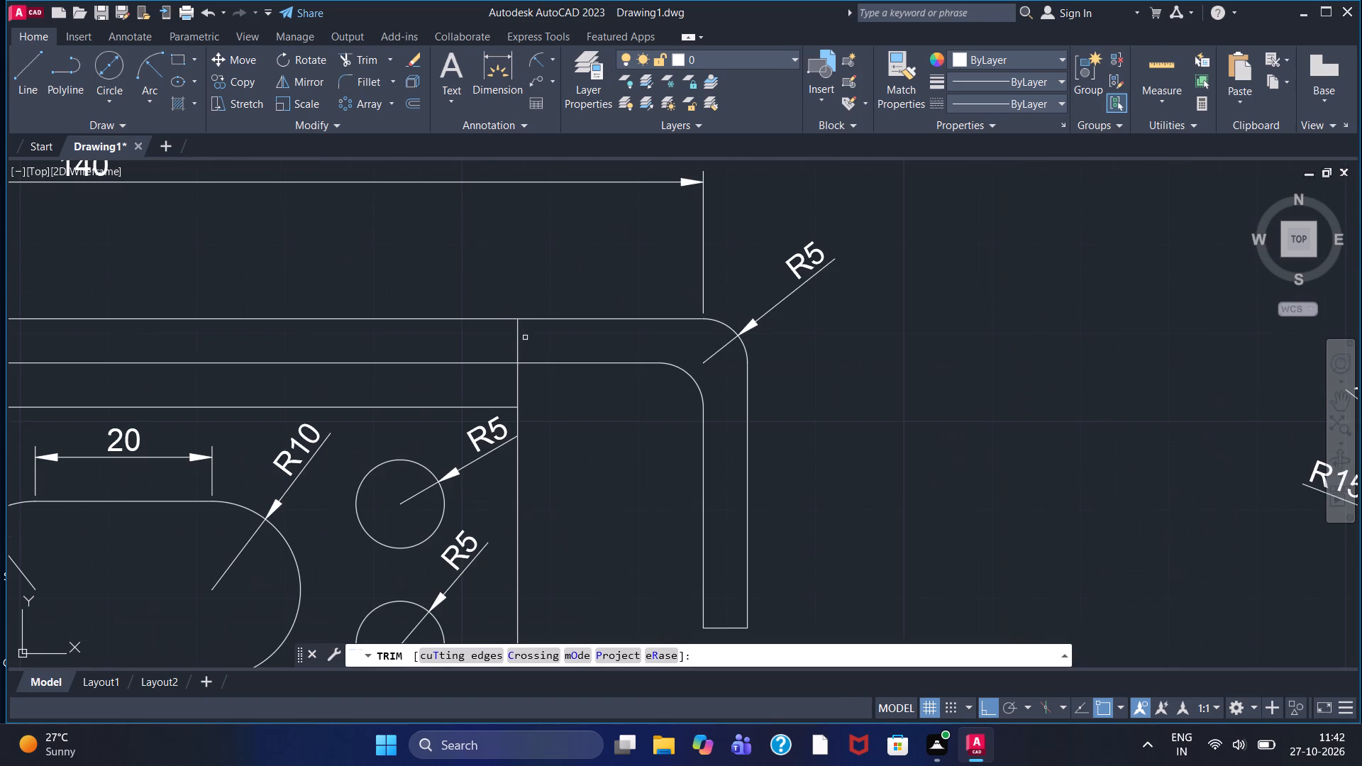
click(517, 341)
scroll(511, 341, down, 2)
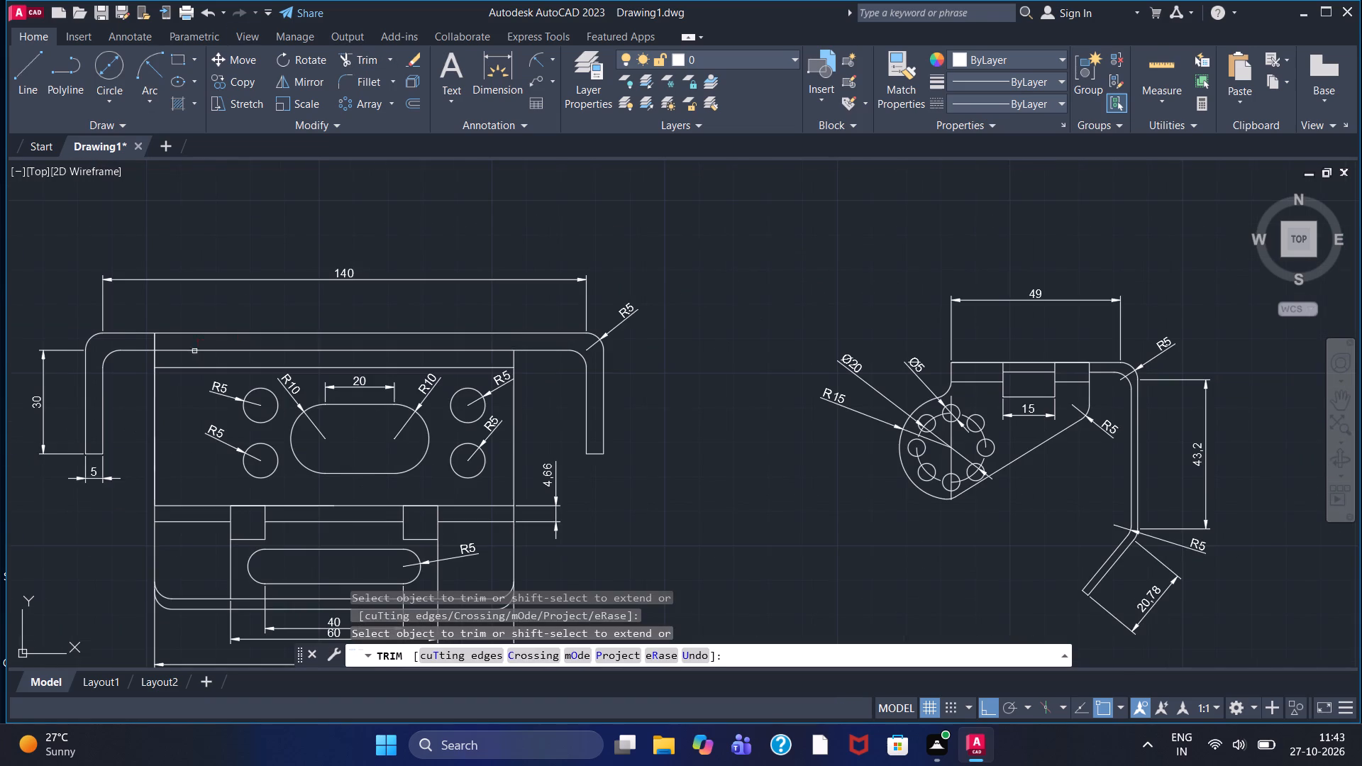
scroll(185, 345, up, 2)
click(118, 337)
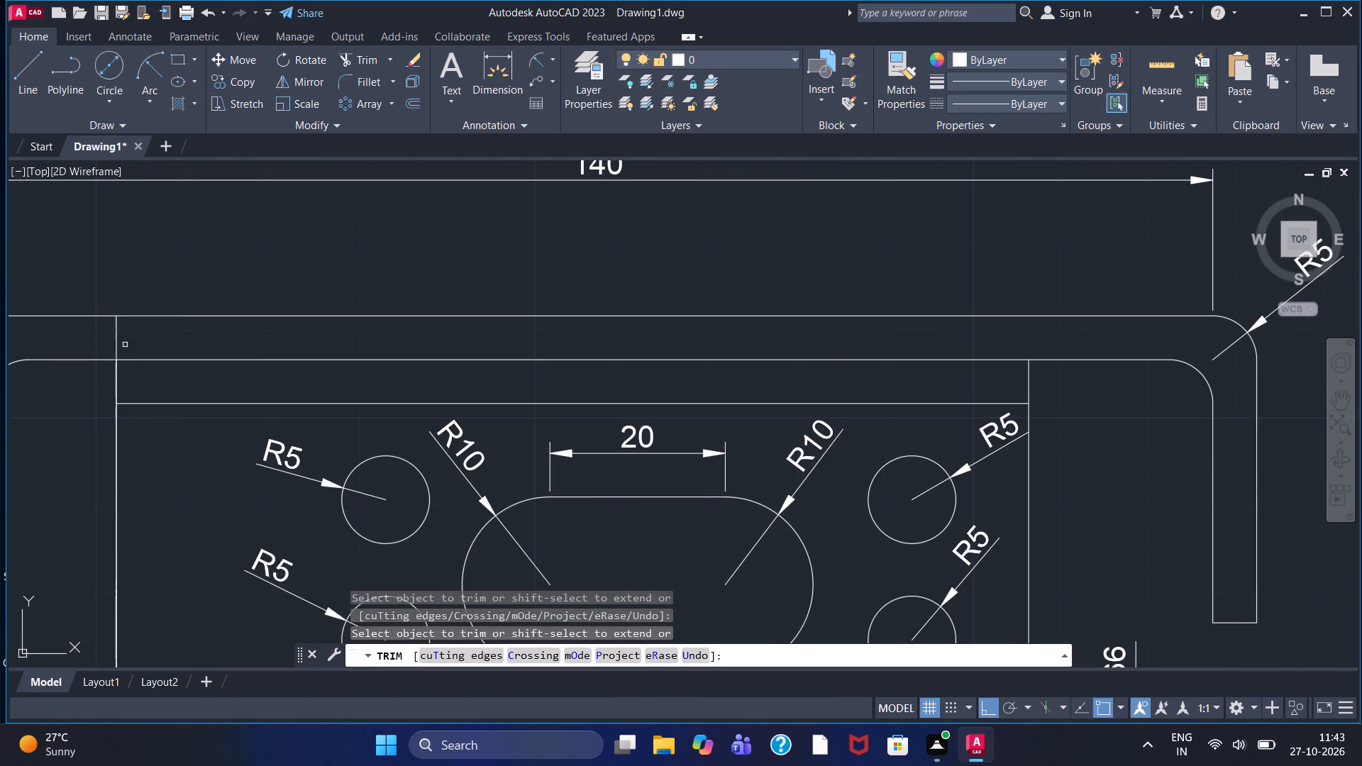
click(117, 342)
scroll(127, 348, down, 2)
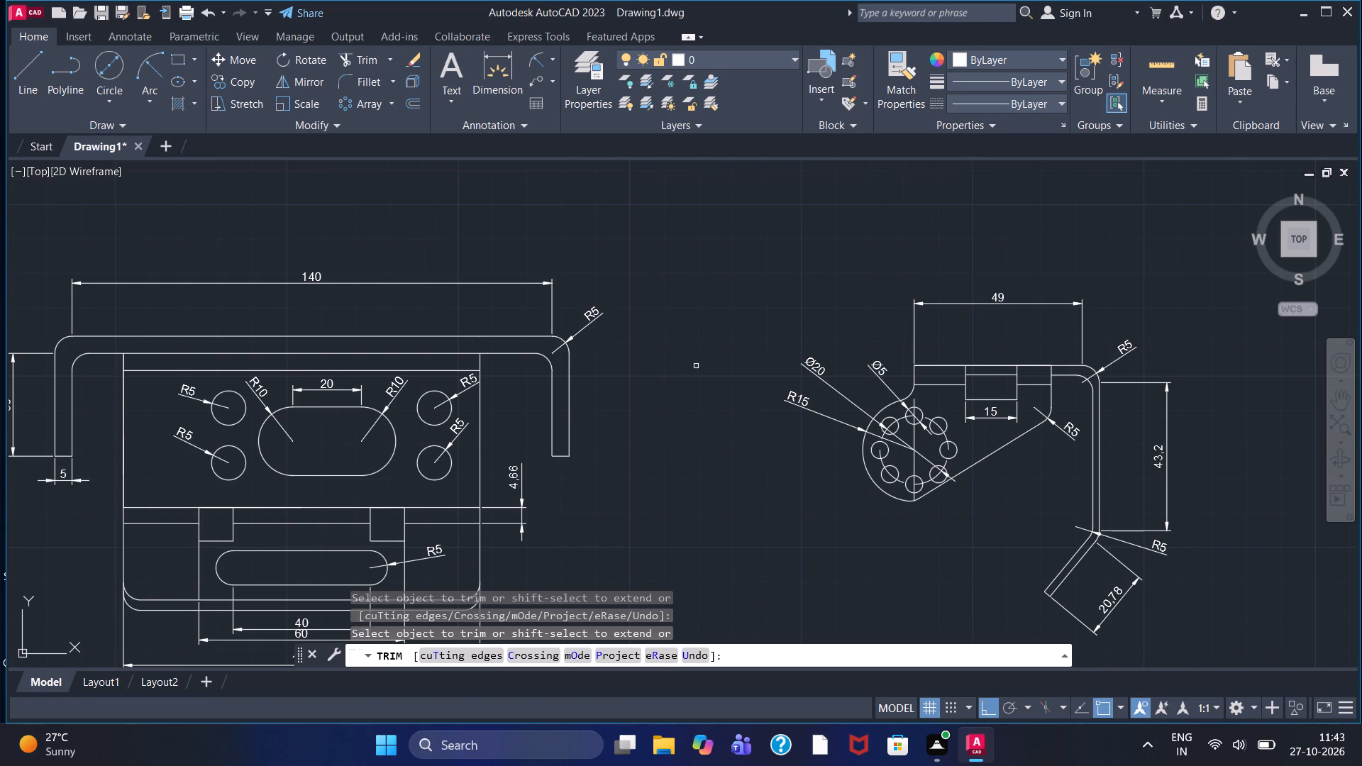
scroll(674, 418, down, 1)
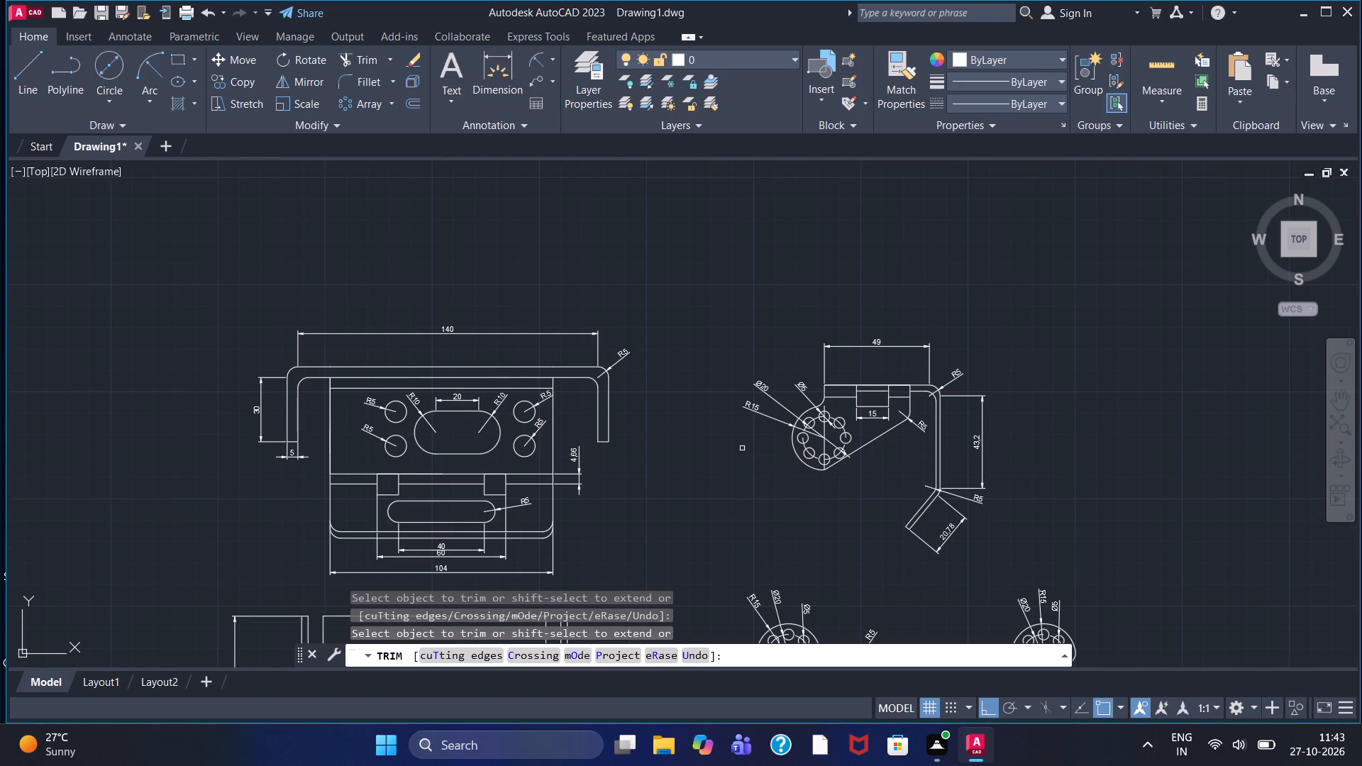
right_click(692, 233)
click(729, 253)
Examine the dimensions across all four bracket views for completeness.
scroll(718, 459, down, 1)
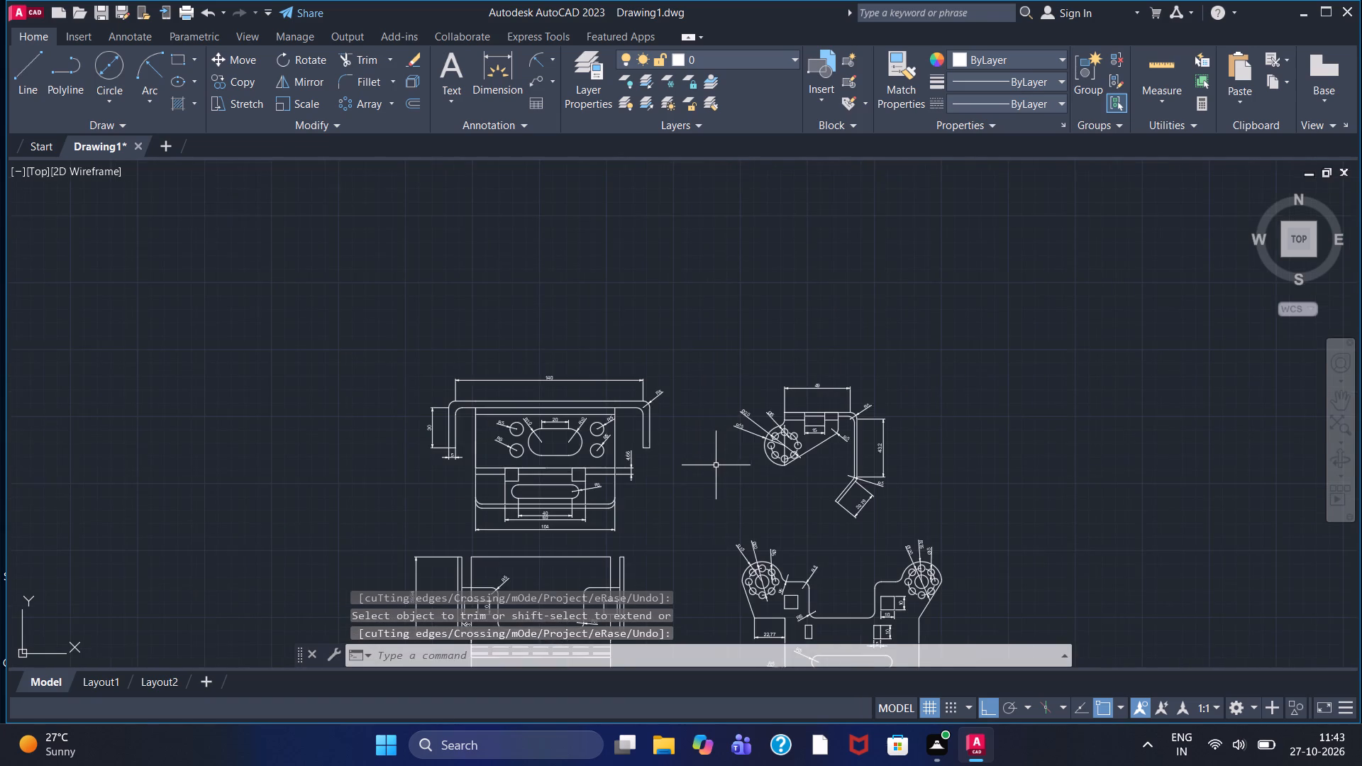
middle_drag(715, 485, 564, 340)
scroll(618, 423, up, 1)
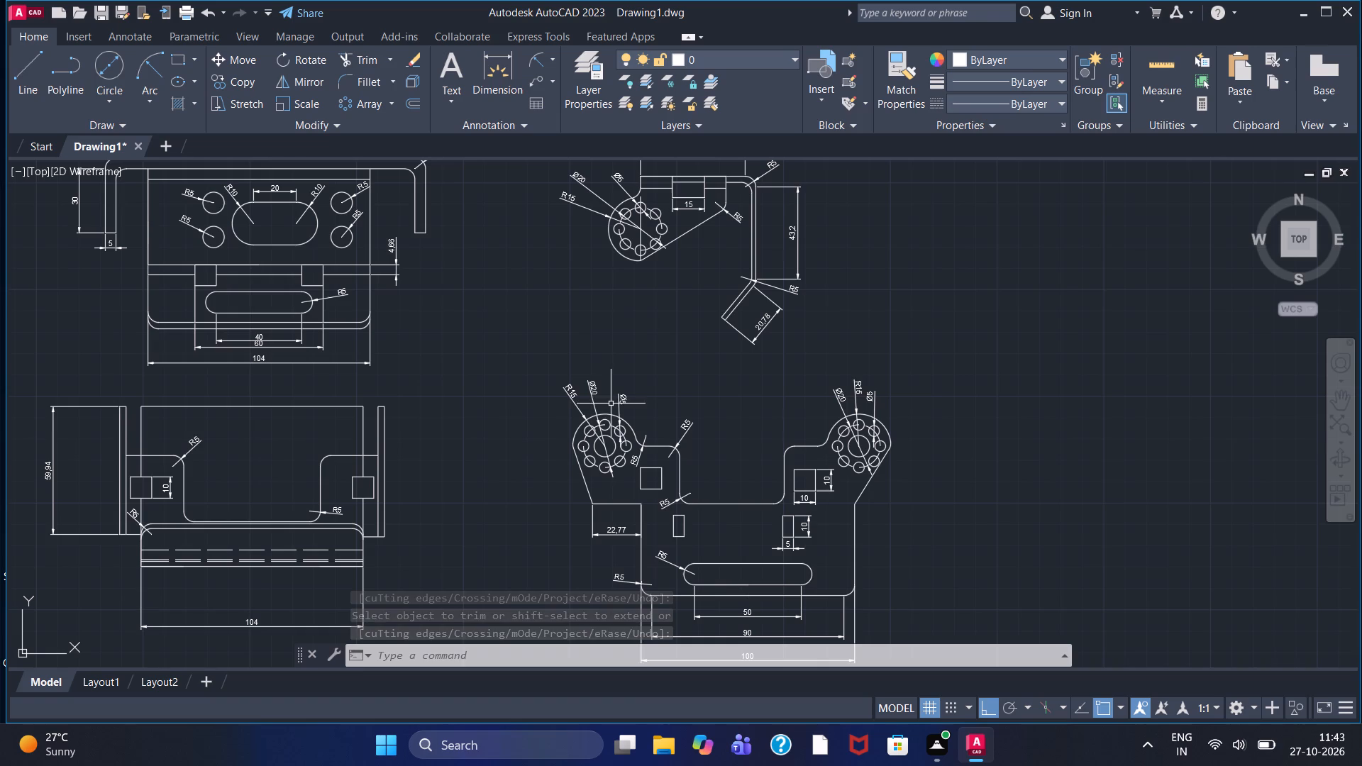
scroll(541, 336, down, 1)
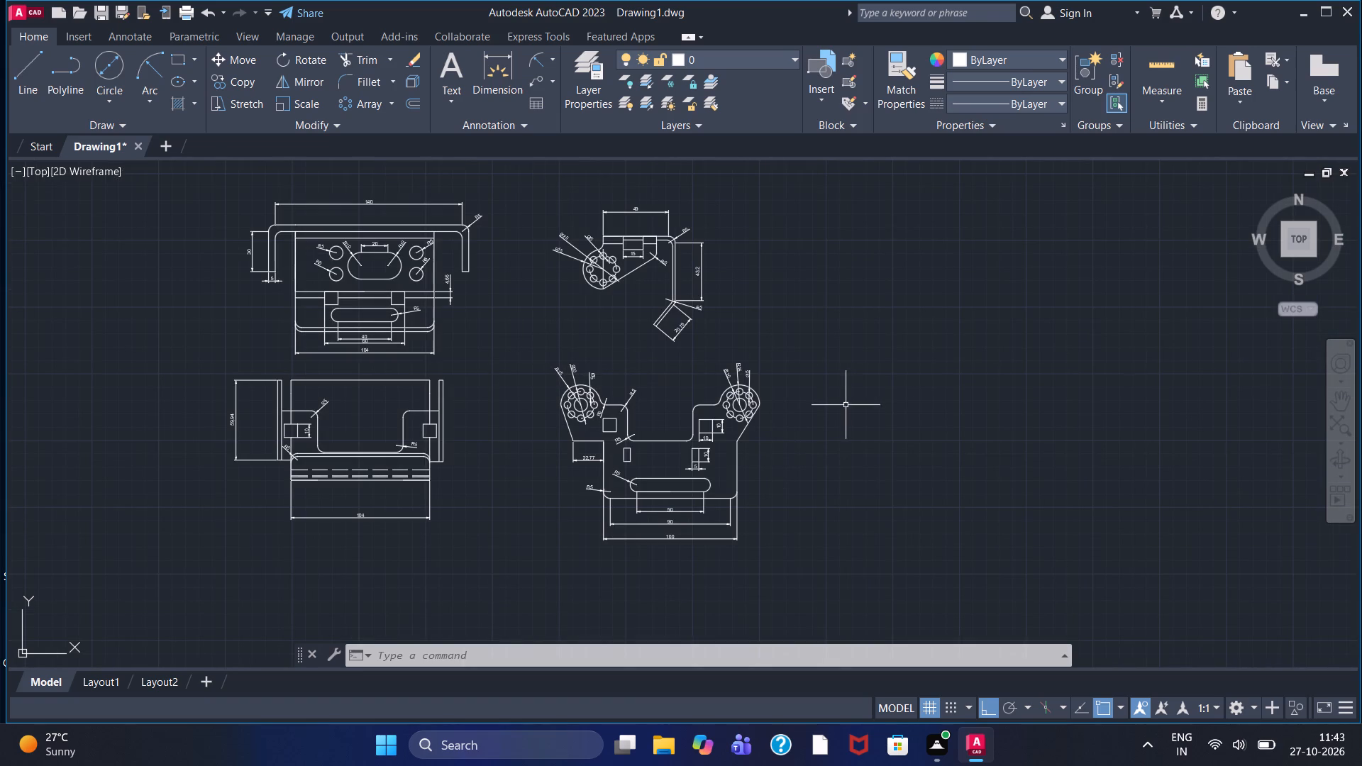
scroll(687, 542, up, 2)
scroll(561, 433, down, 2)
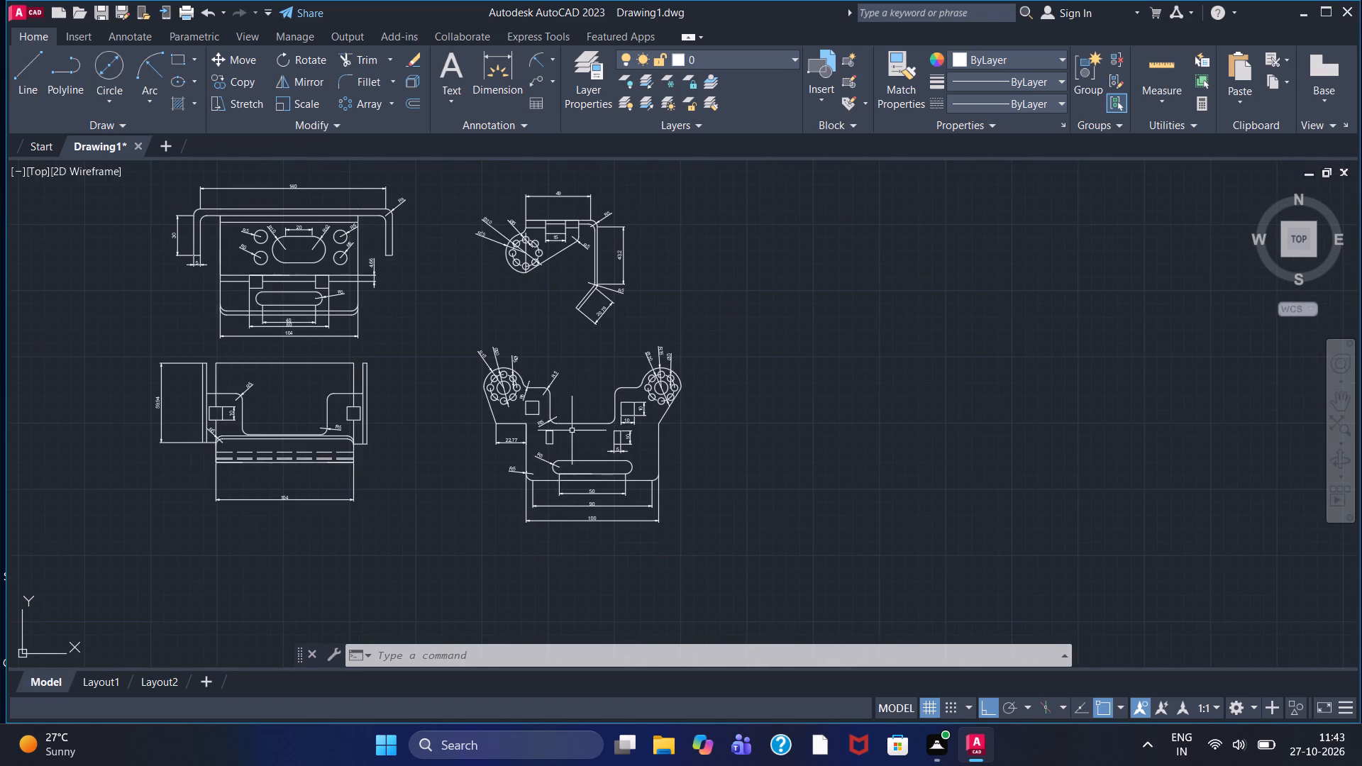
scroll(578, 408, up, 1)
scroll(558, 453, down, 2)
scroll(564, 411, up, 1)
scroll(560, 414, down, 1)
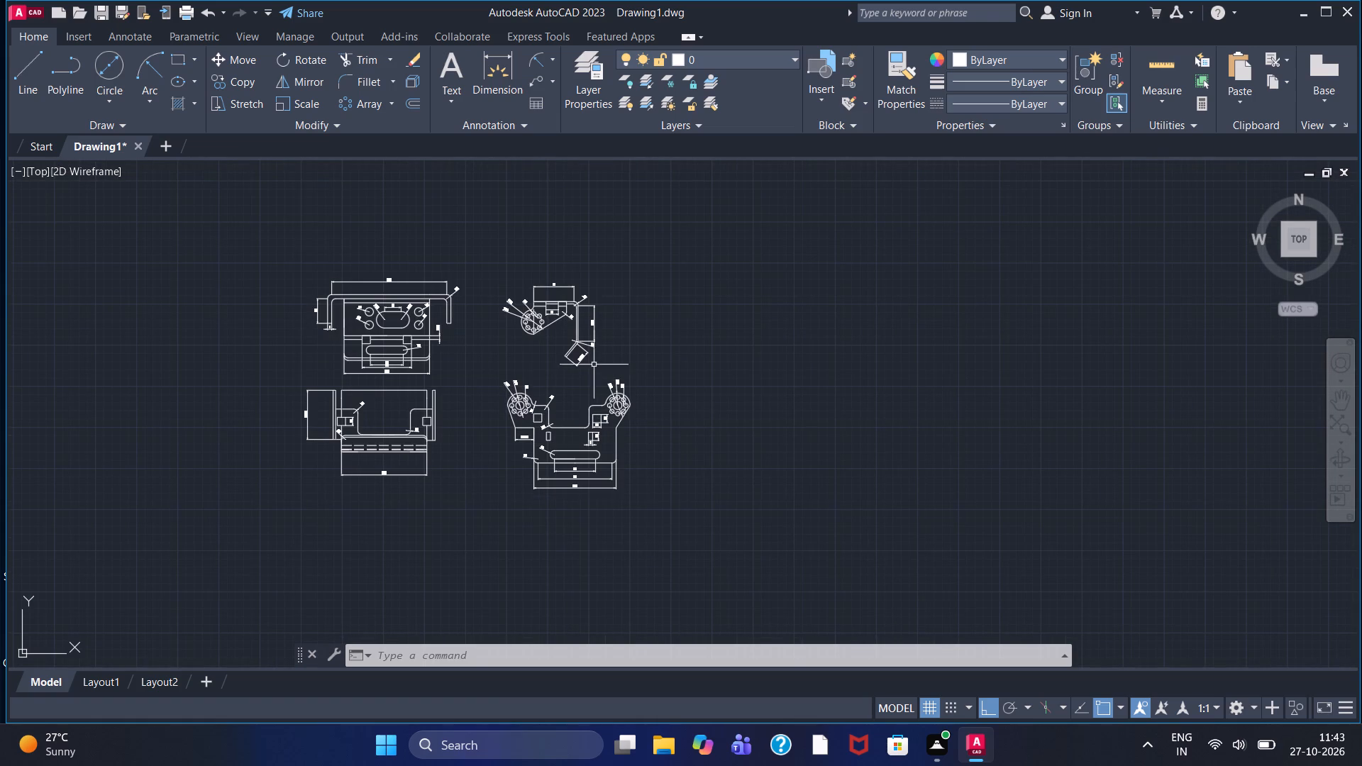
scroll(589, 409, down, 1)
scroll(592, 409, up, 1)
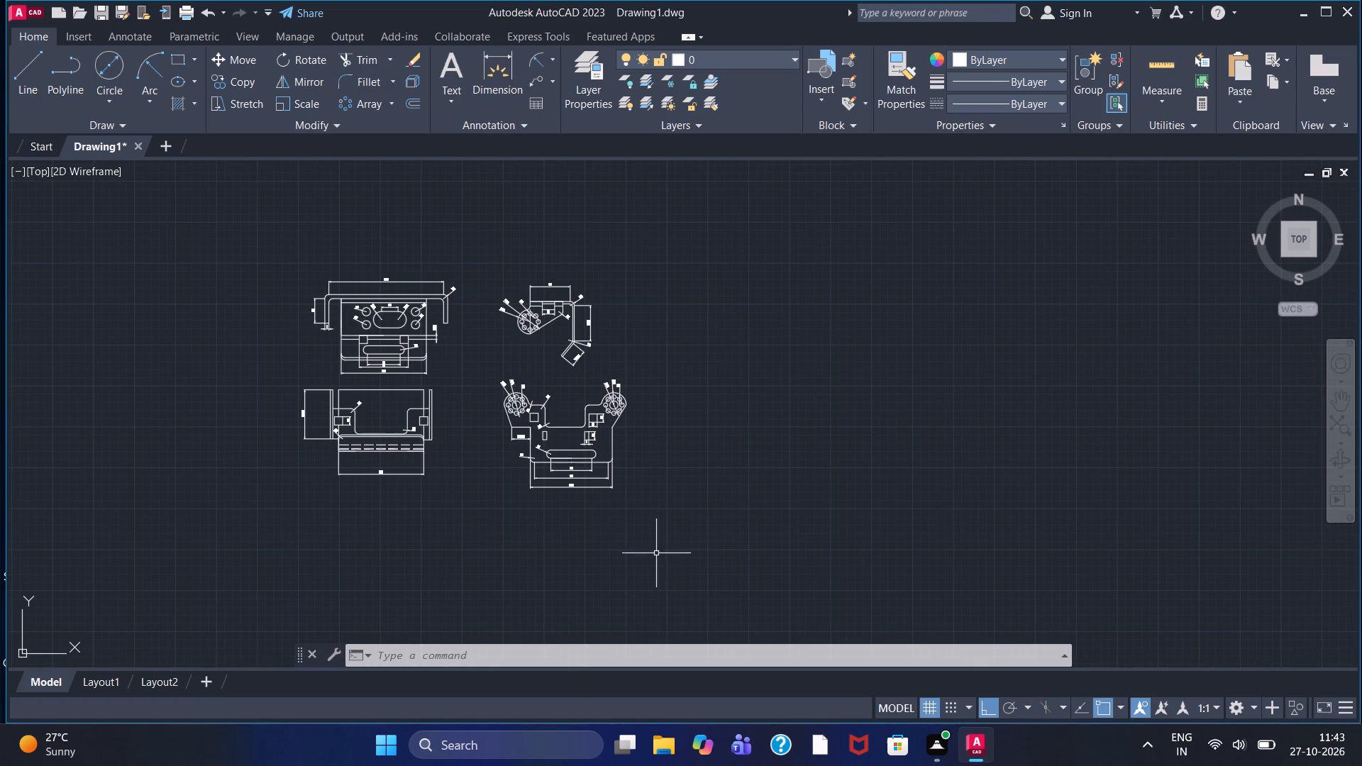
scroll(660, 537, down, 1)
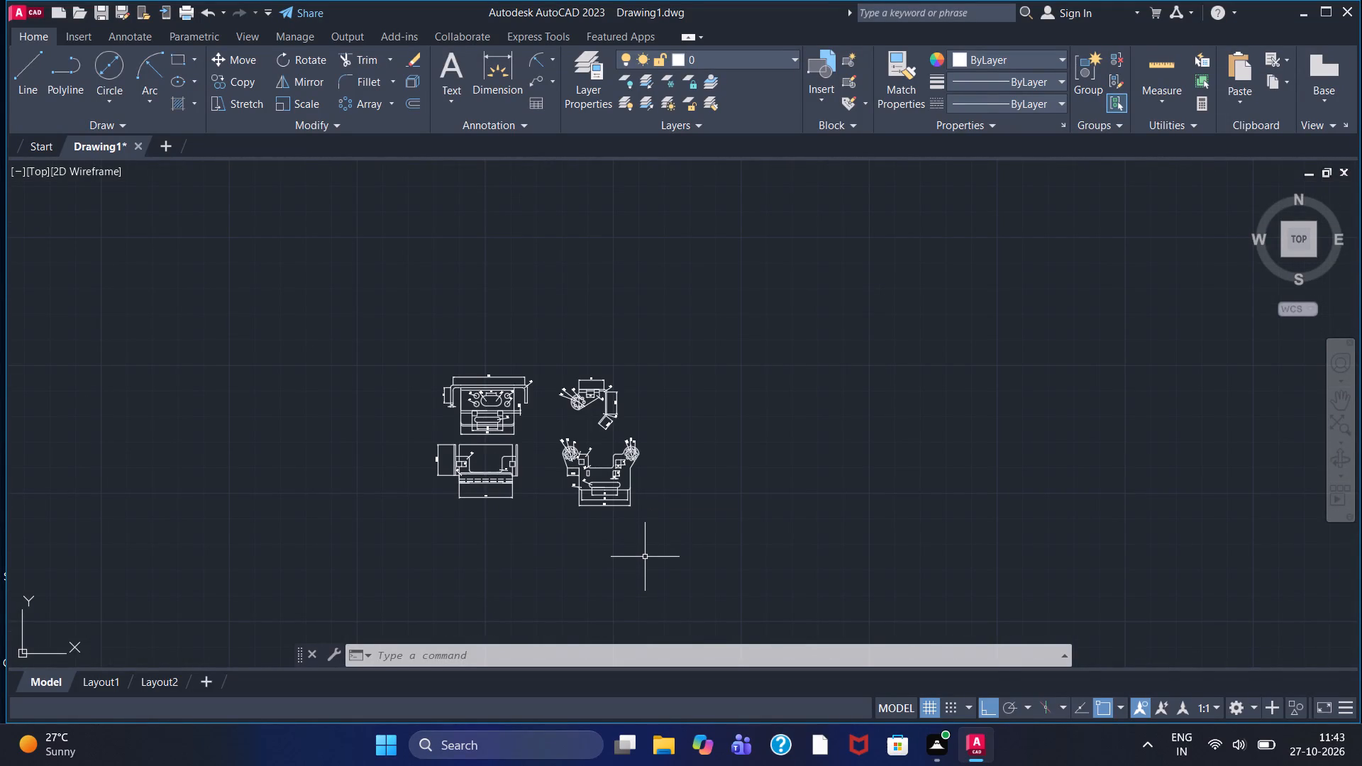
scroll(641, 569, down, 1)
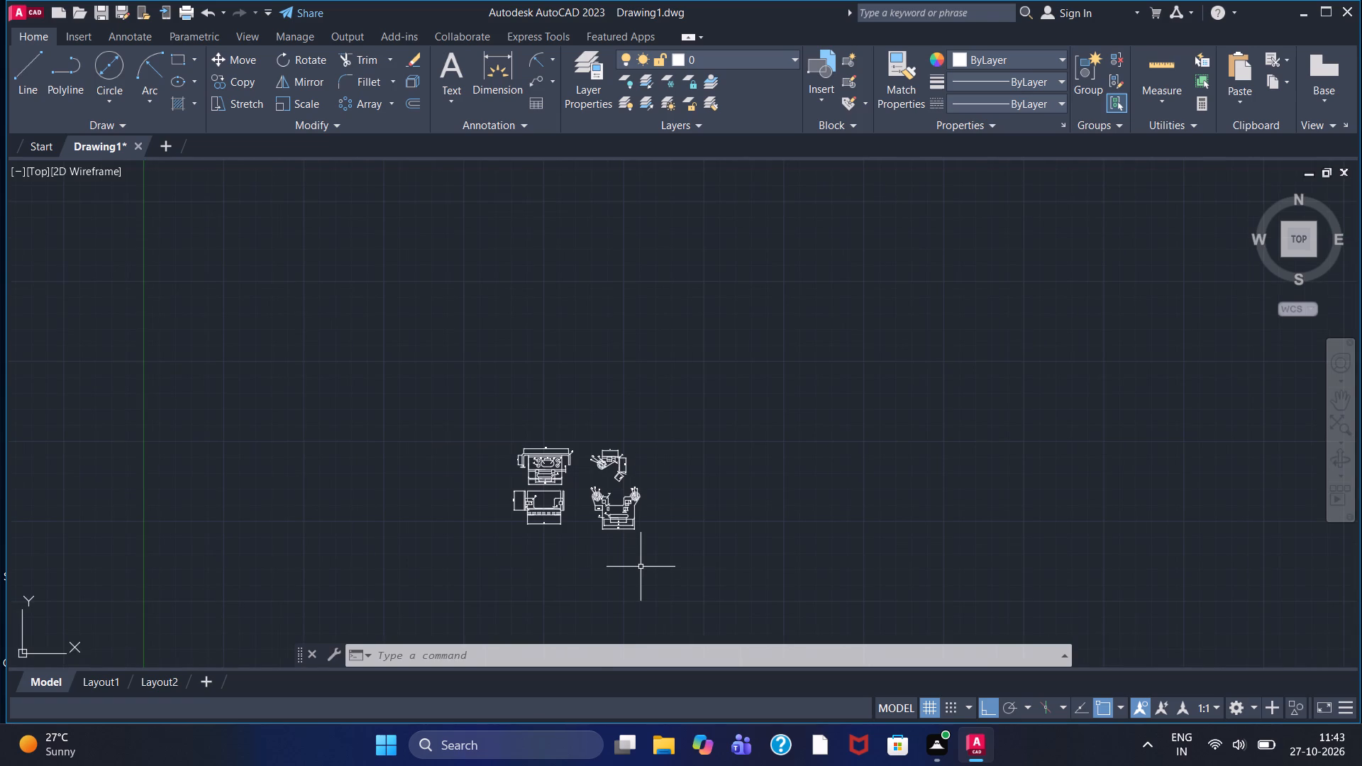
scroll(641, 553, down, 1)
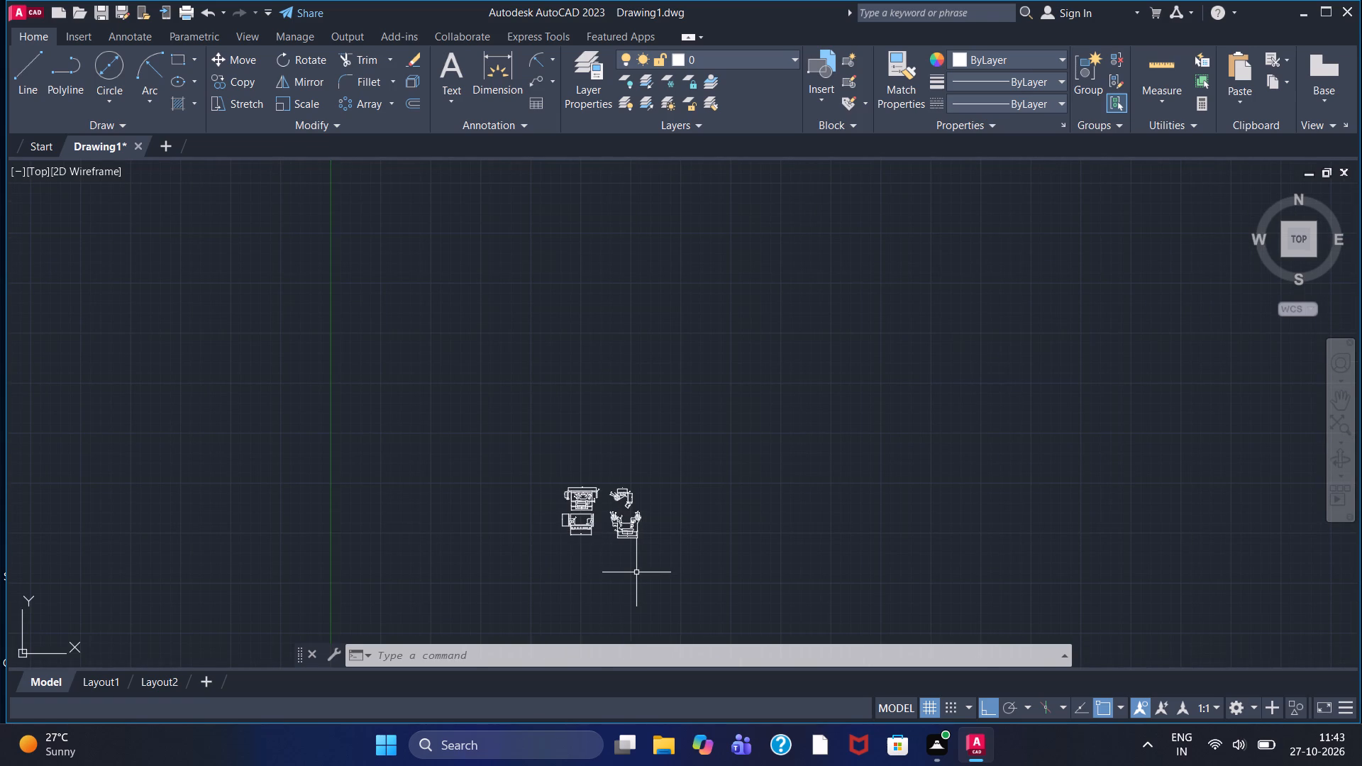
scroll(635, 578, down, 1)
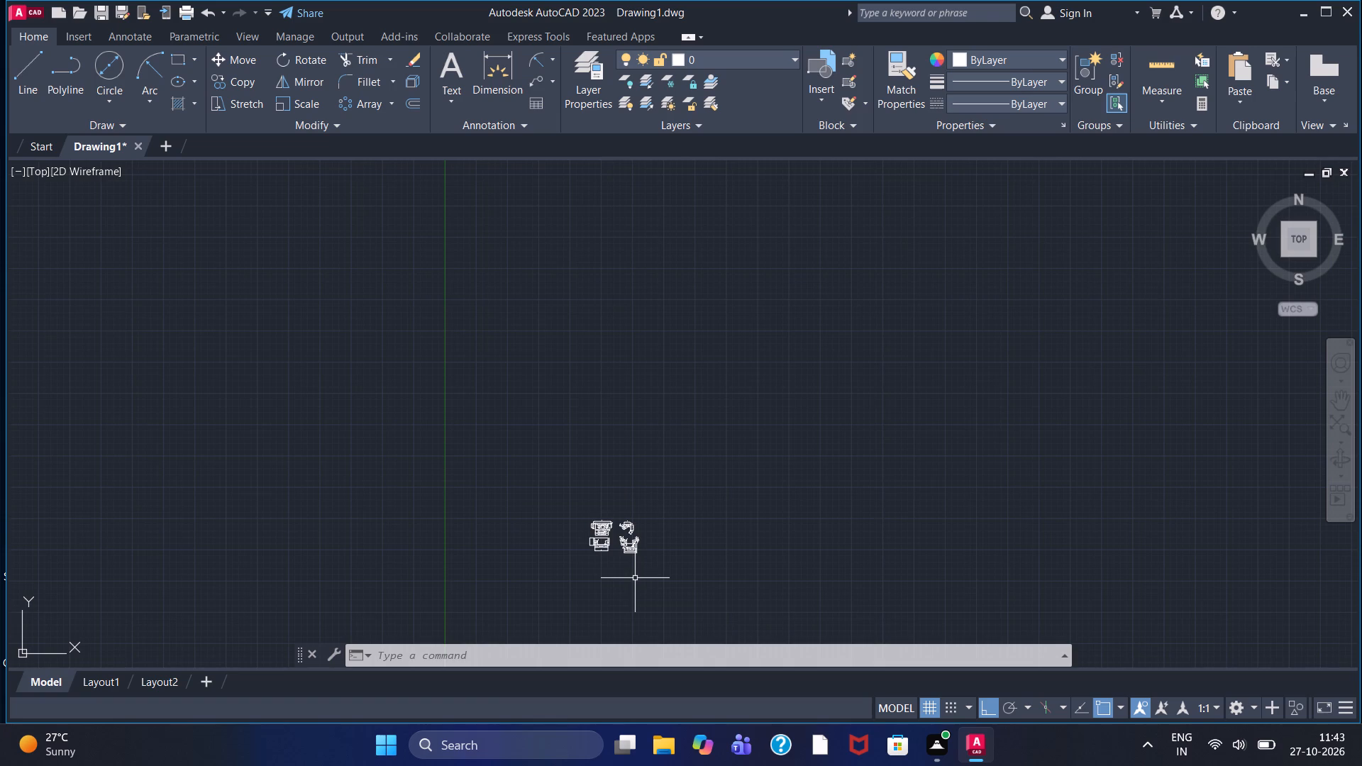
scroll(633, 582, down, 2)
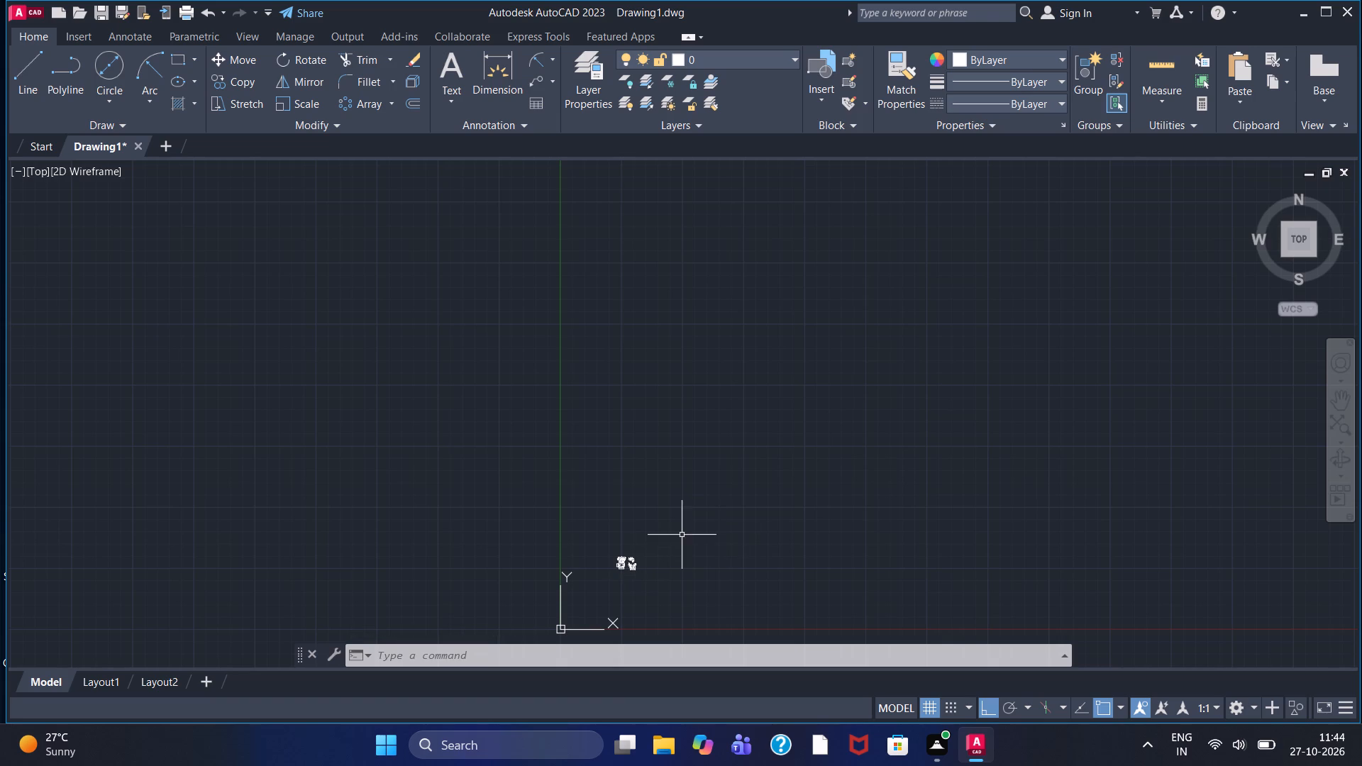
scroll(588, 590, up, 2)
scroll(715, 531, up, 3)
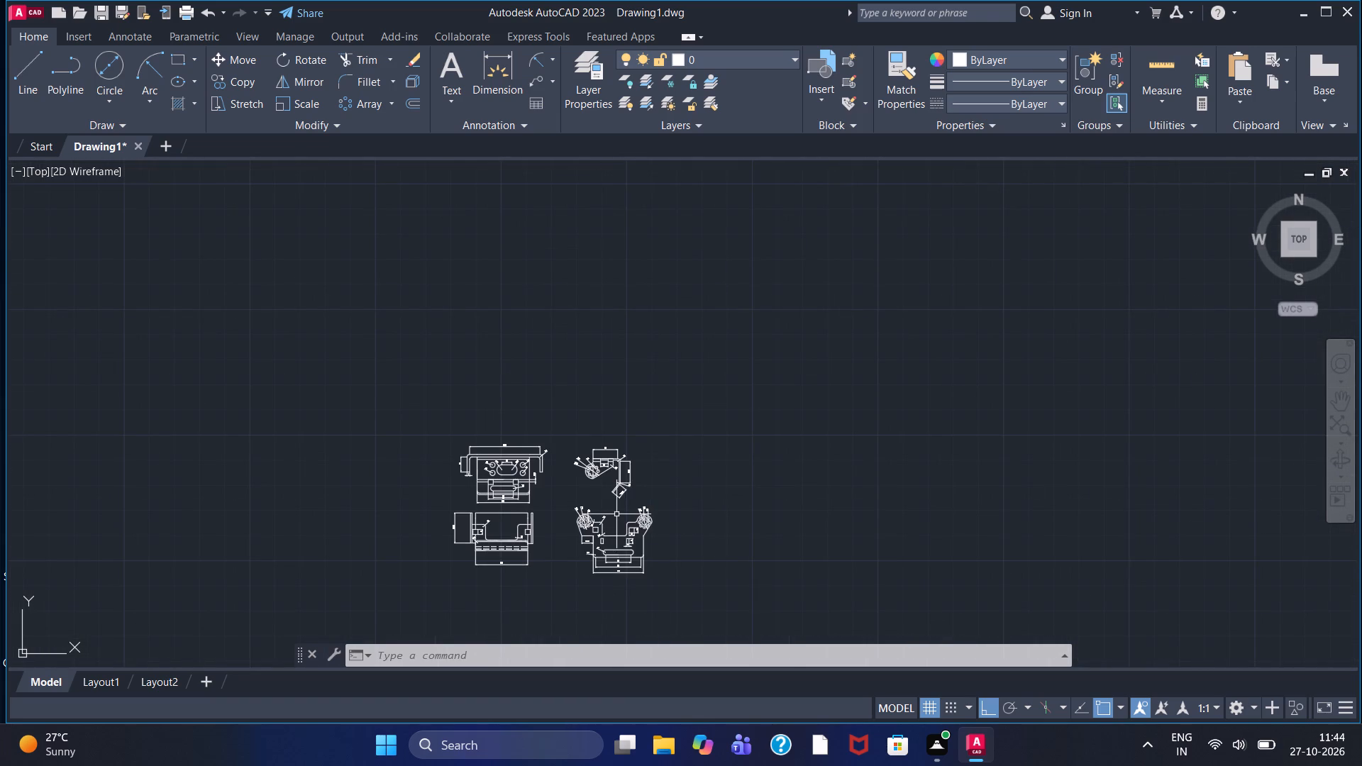
Review the four bracket views for missing or unclear linear, radius and diameter dimensions.
middle_drag(547, 483, 609, 422)
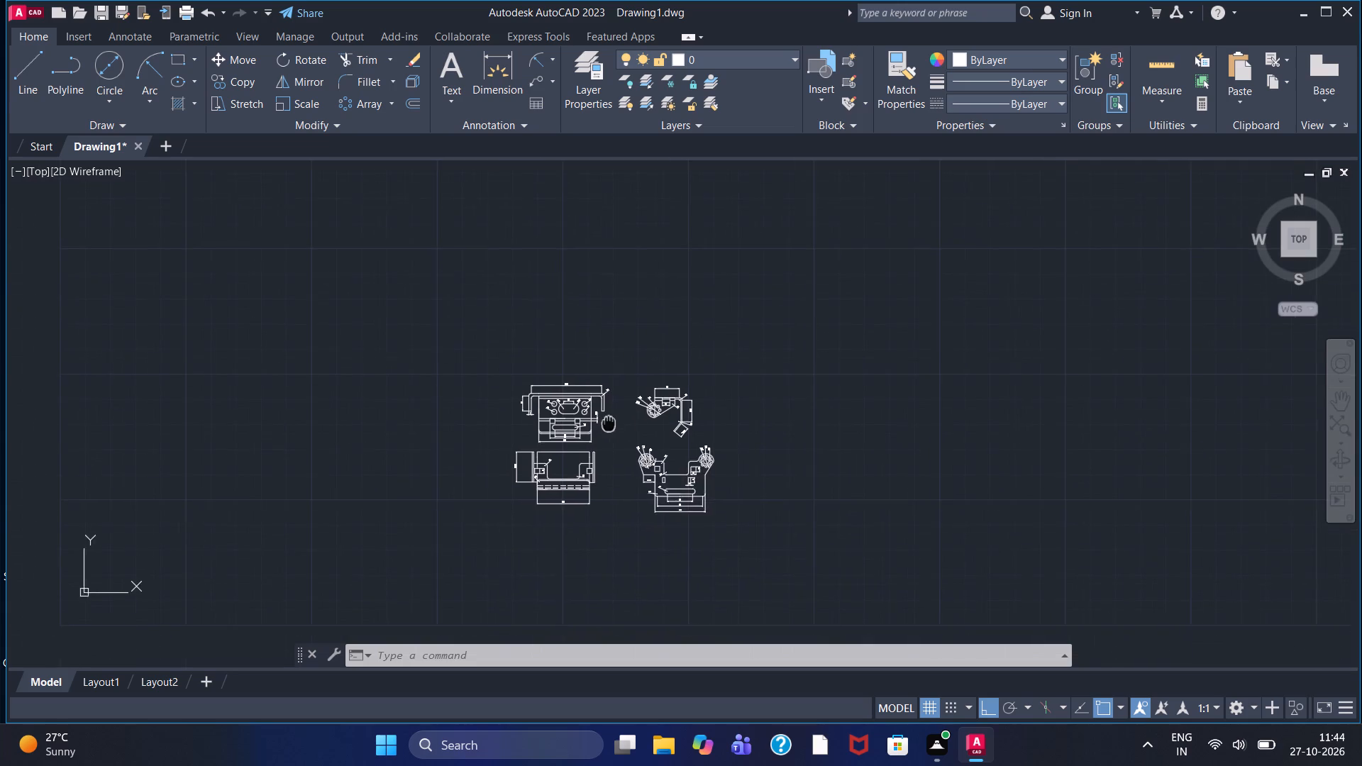
scroll(609, 433, up, 2)
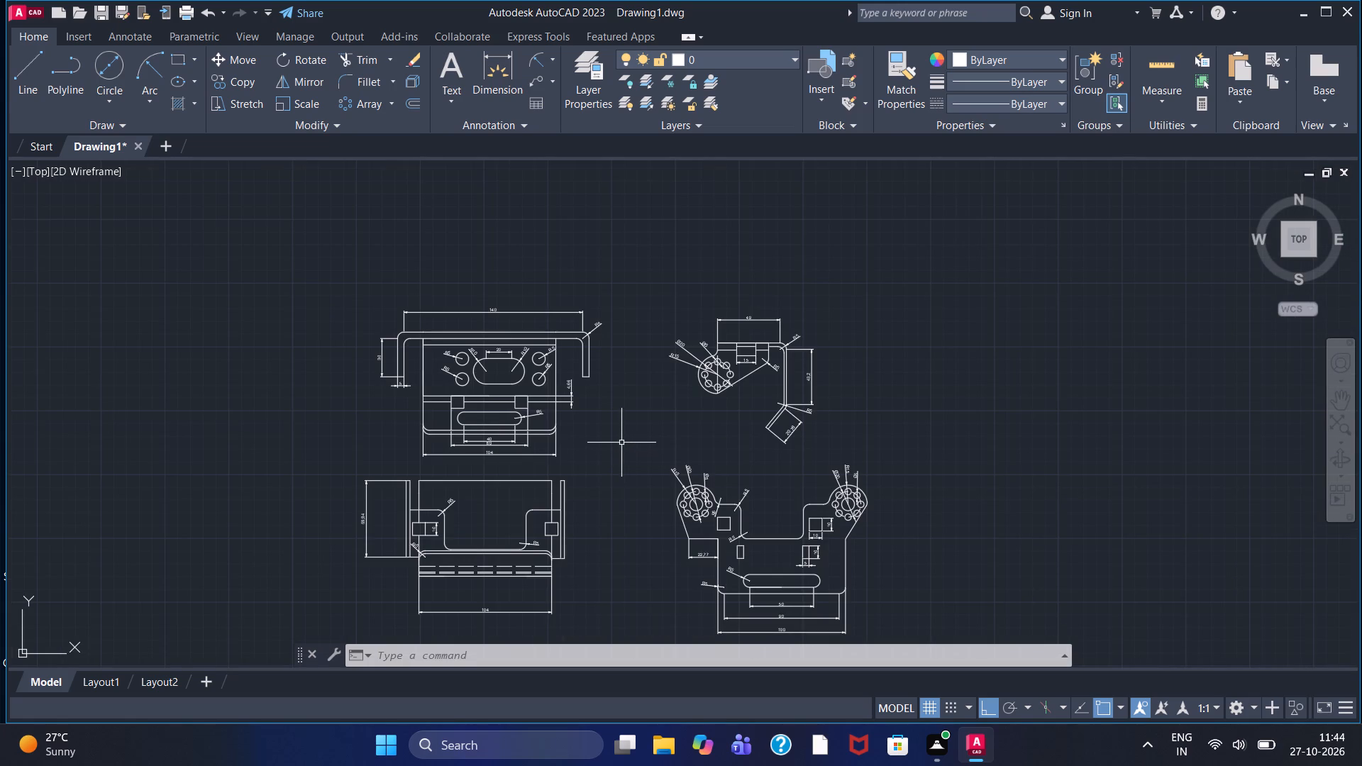
middle_drag(621, 442, 616, 376)
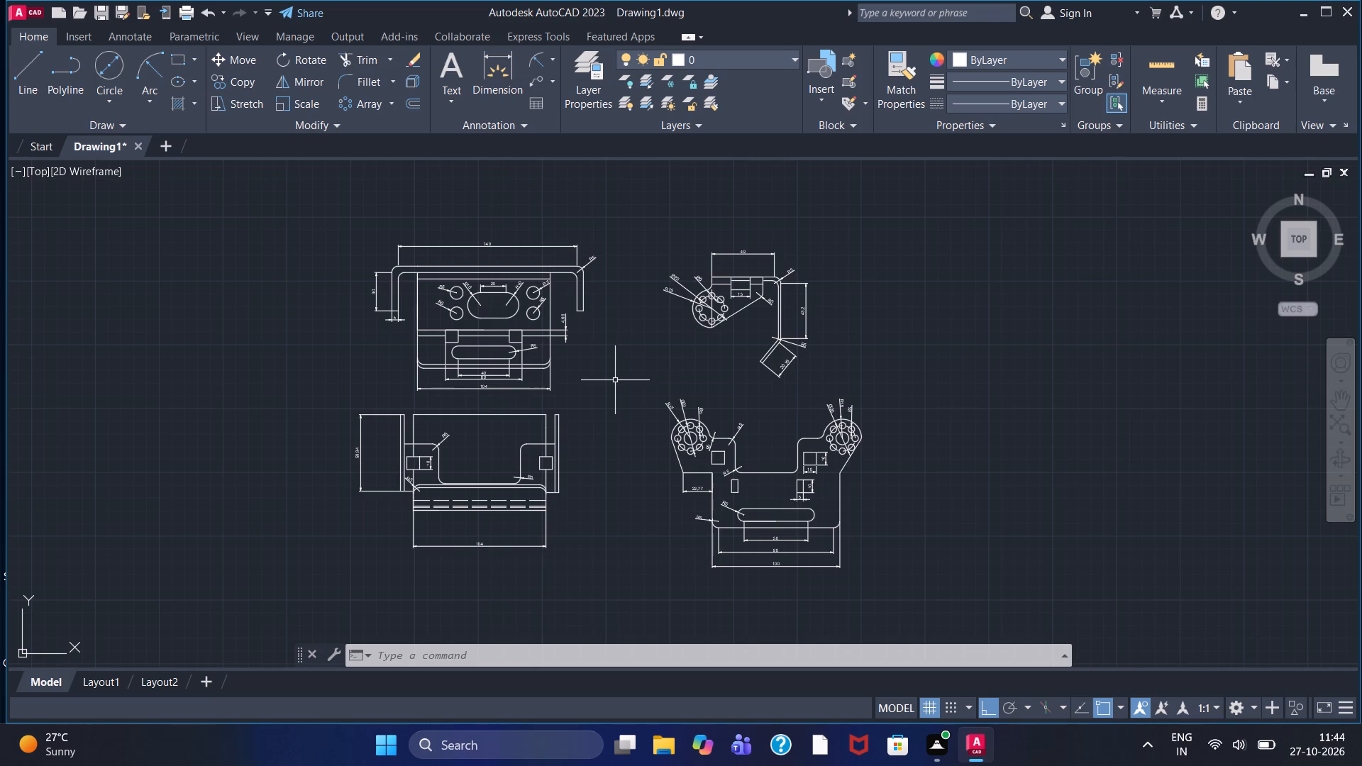
scroll(620, 379, up, 1)
scroll(620, 379, down, 1)
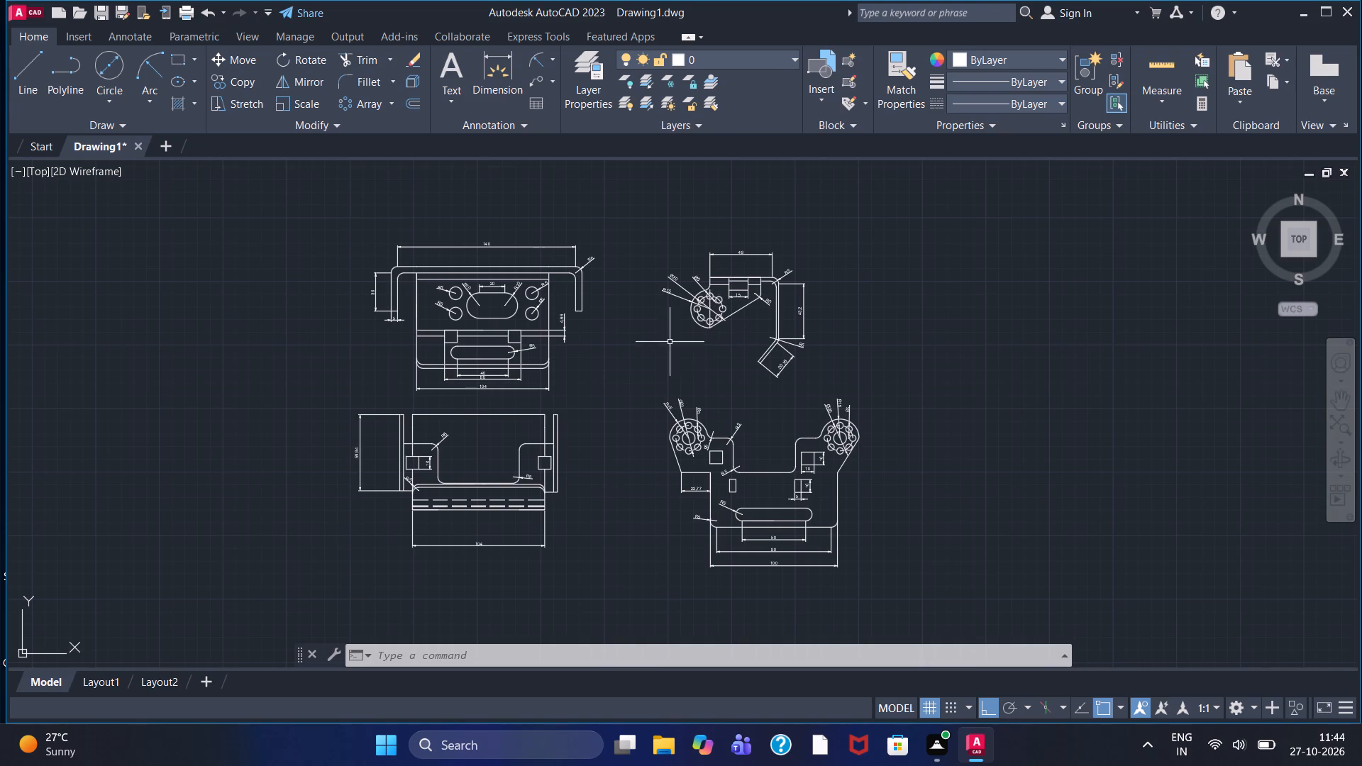
scroll(634, 352, up, 1)
scroll(629, 352, down, 1)
middle_drag(619, 377, 616, 377)
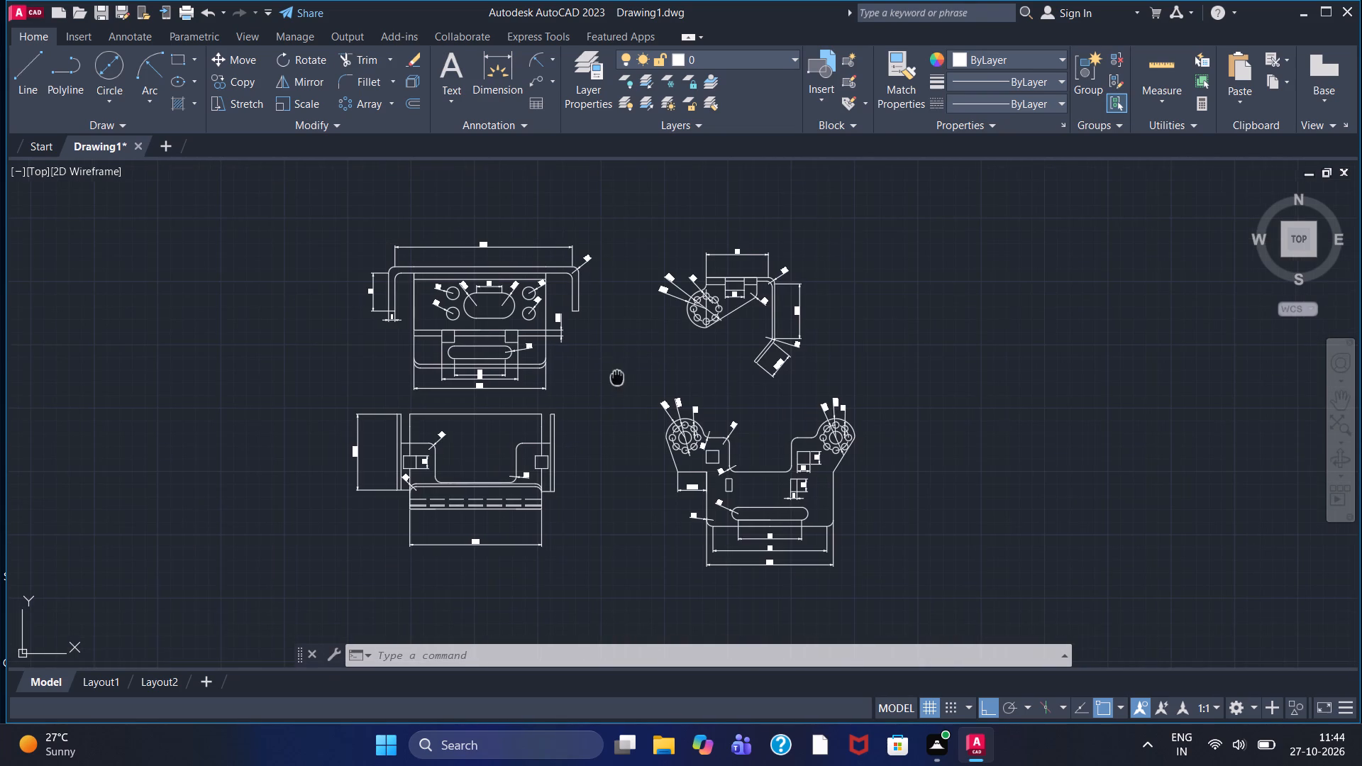
middle_drag(616, 377, 526, 340)
scroll(505, 304, up, 1)
middle_drag(505, 304, 527, 333)
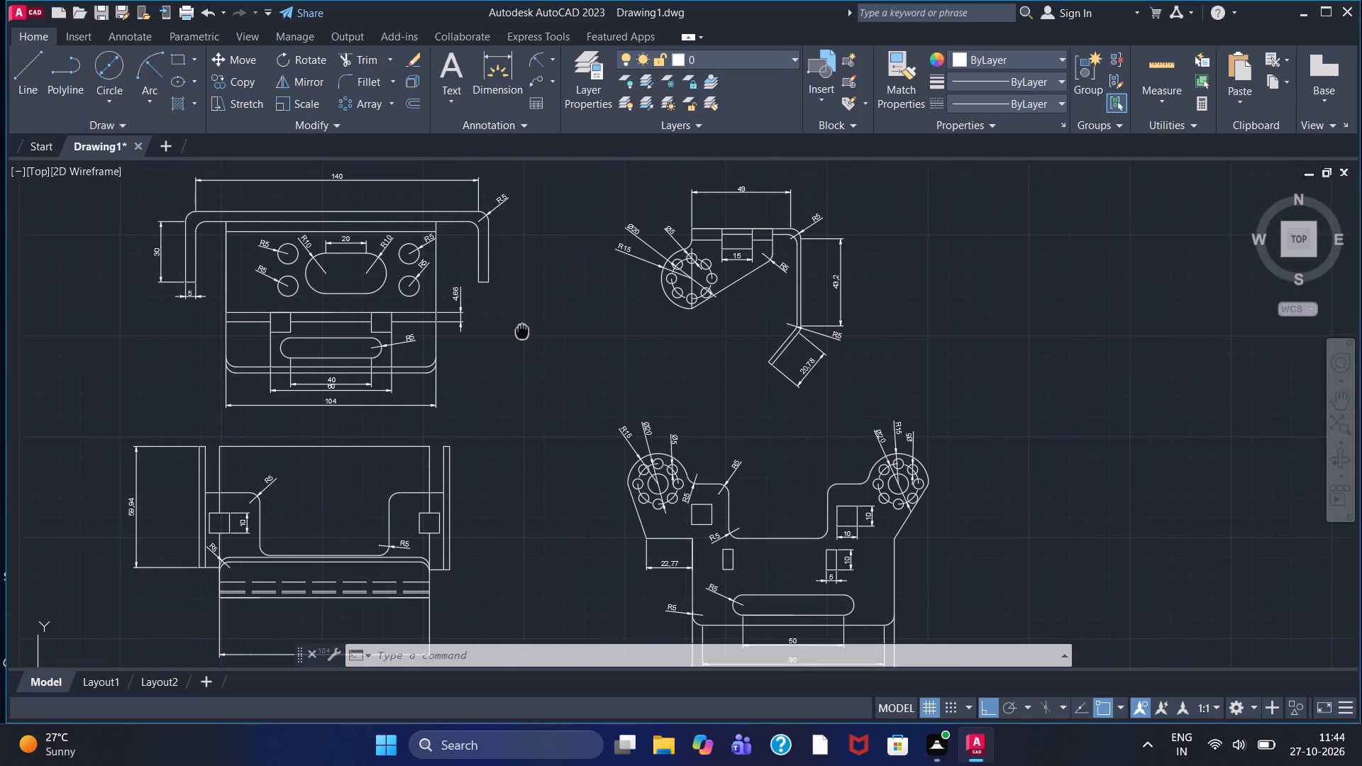
middle_drag(527, 333, 553, 339)
scroll(558, 330, up, 1)
scroll(558, 330, down, 1)
scroll(567, 367, up, 1)
scroll(566, 366, down, 1)
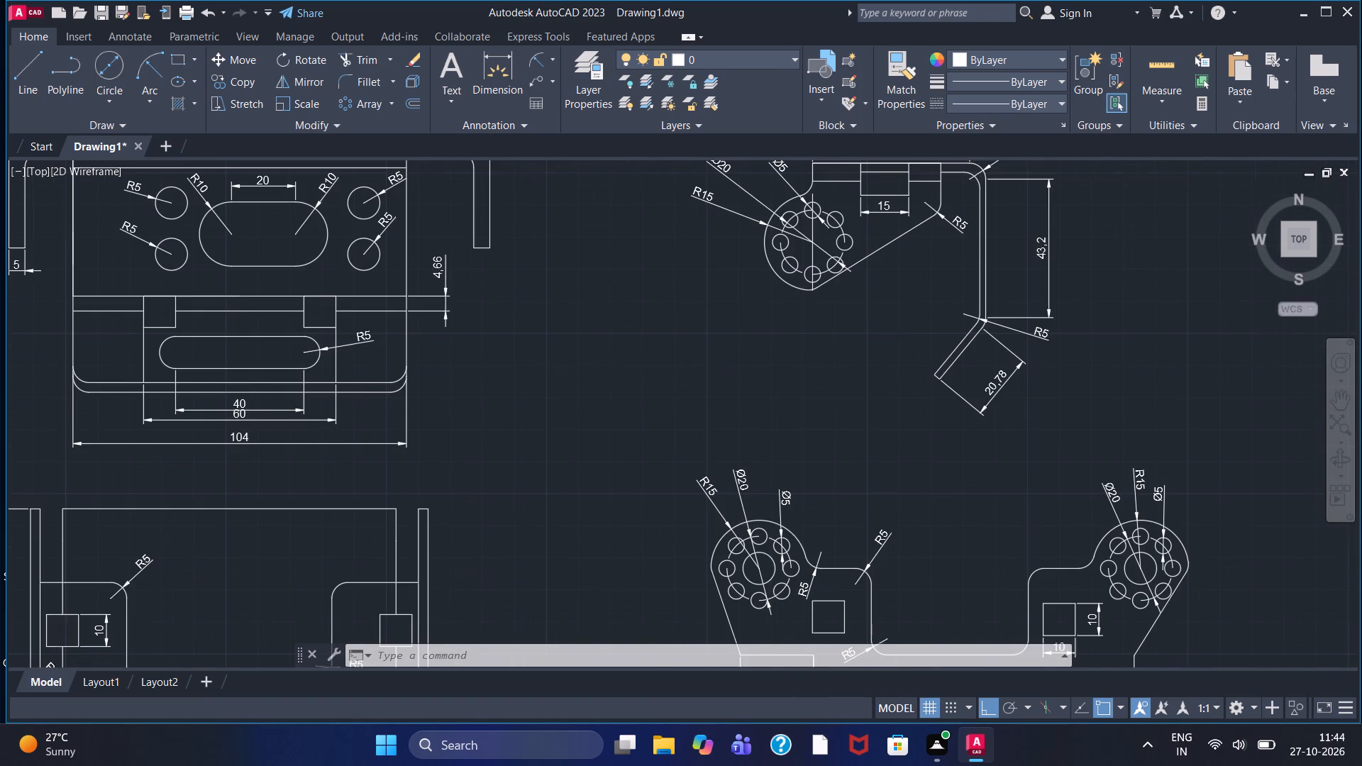
scroll(566, 367, up, 1)
scroll(566, 367, down, 1)
middle_drag(566, 367, 611, 362)
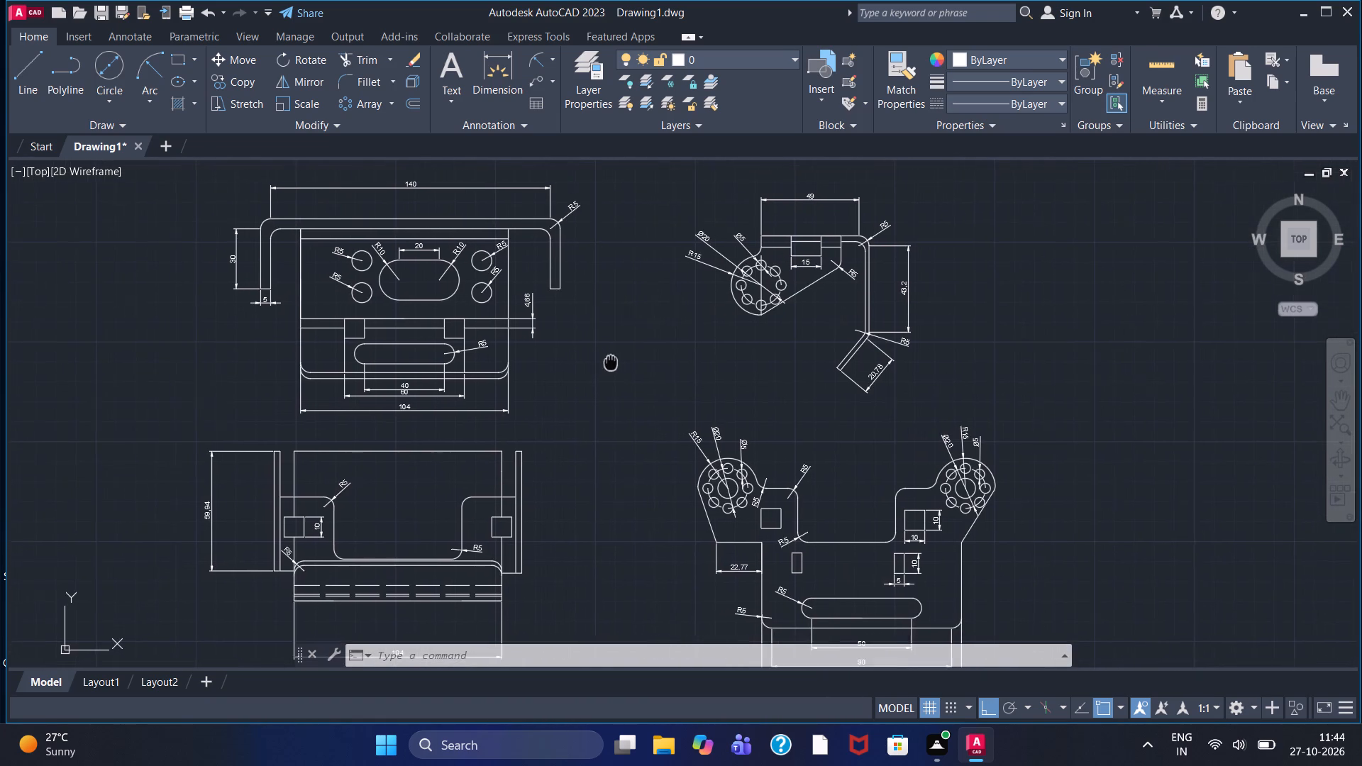
middle_drag(611, 362, 612, 362)
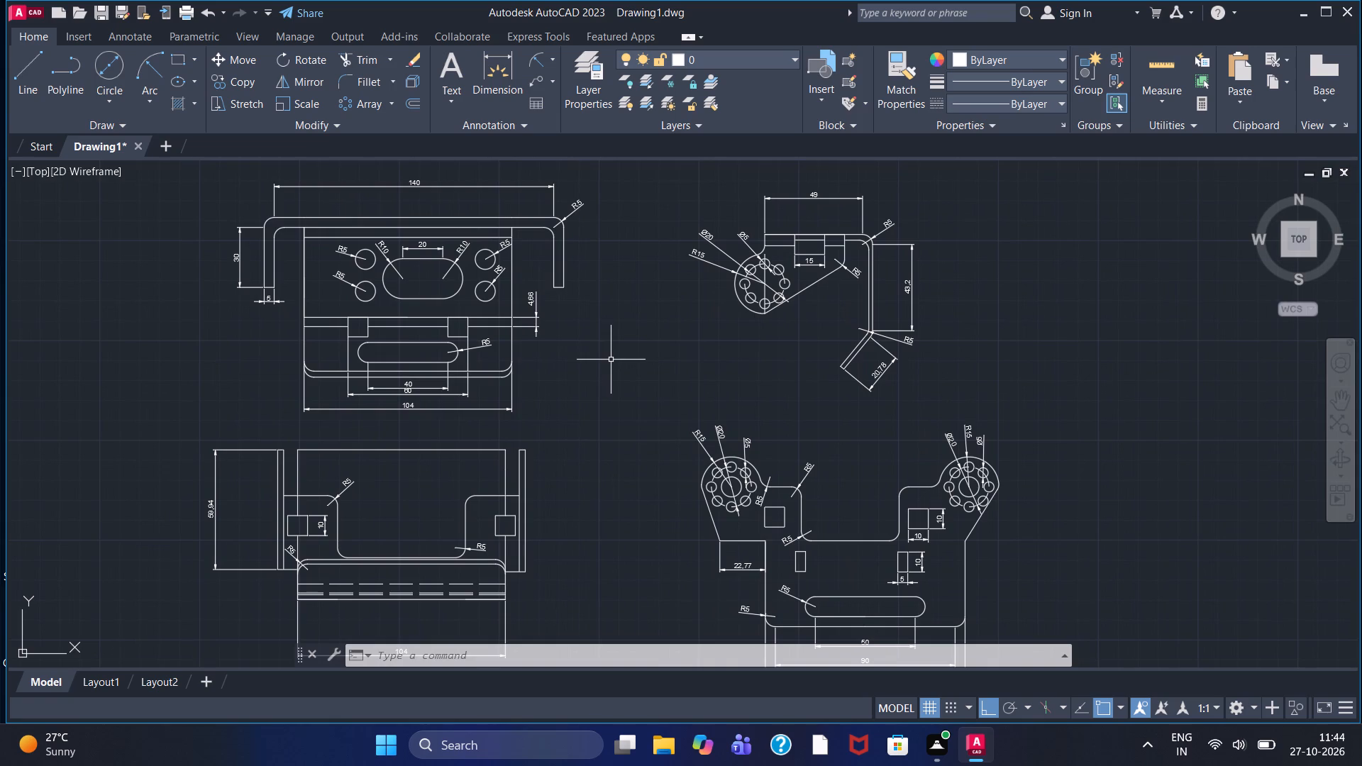
scroll(603, 349, up, 1)
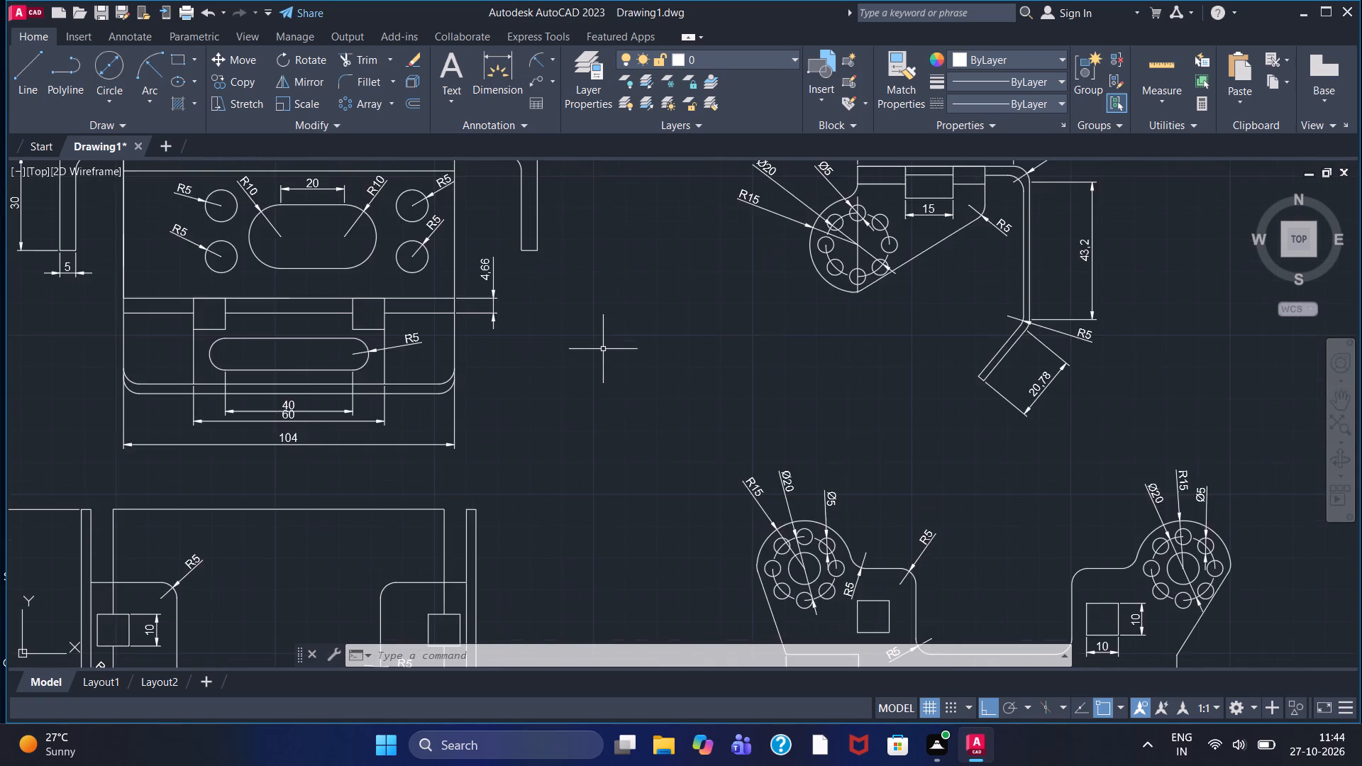
scroll(603, 349, down, 1)
middle_drag(590, 336, 634, 345)
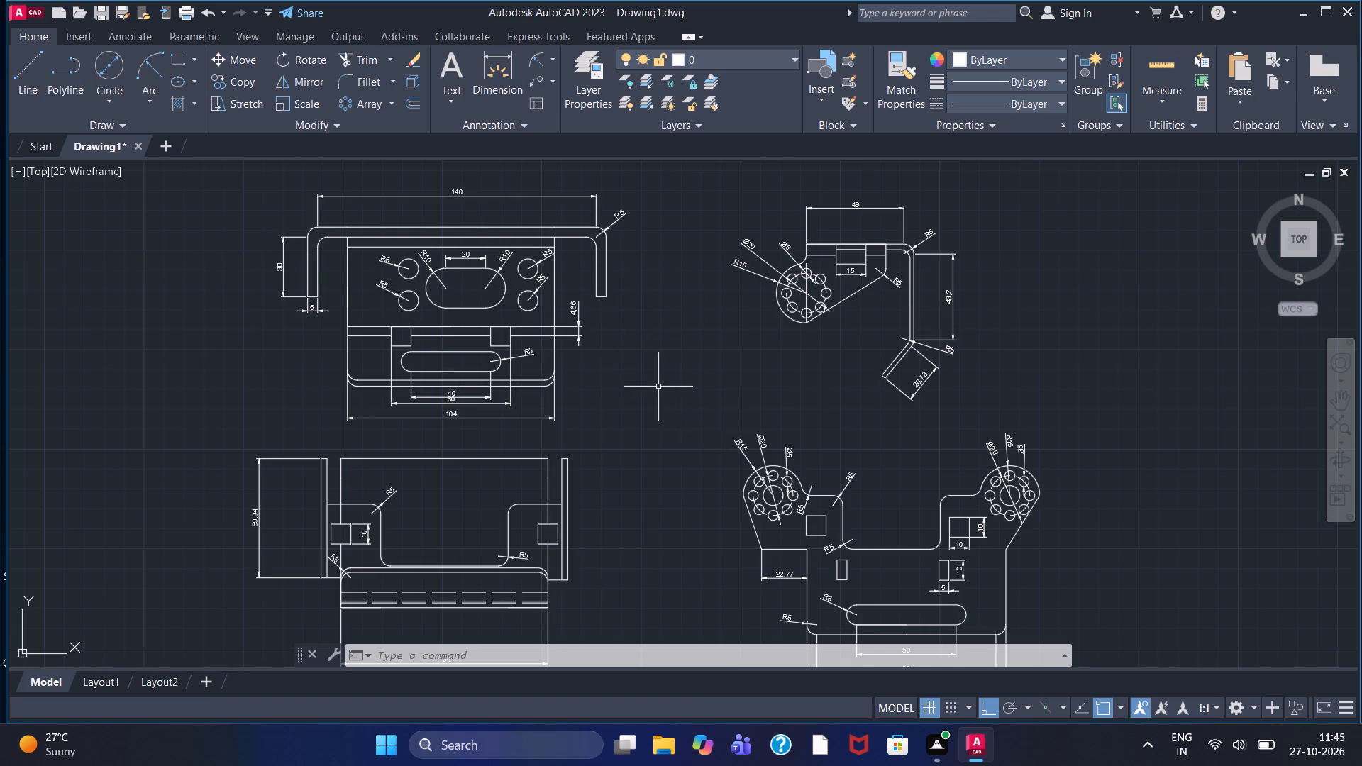
scroll(655, 387, up, 1)
scroll(655, 387, down, 1)
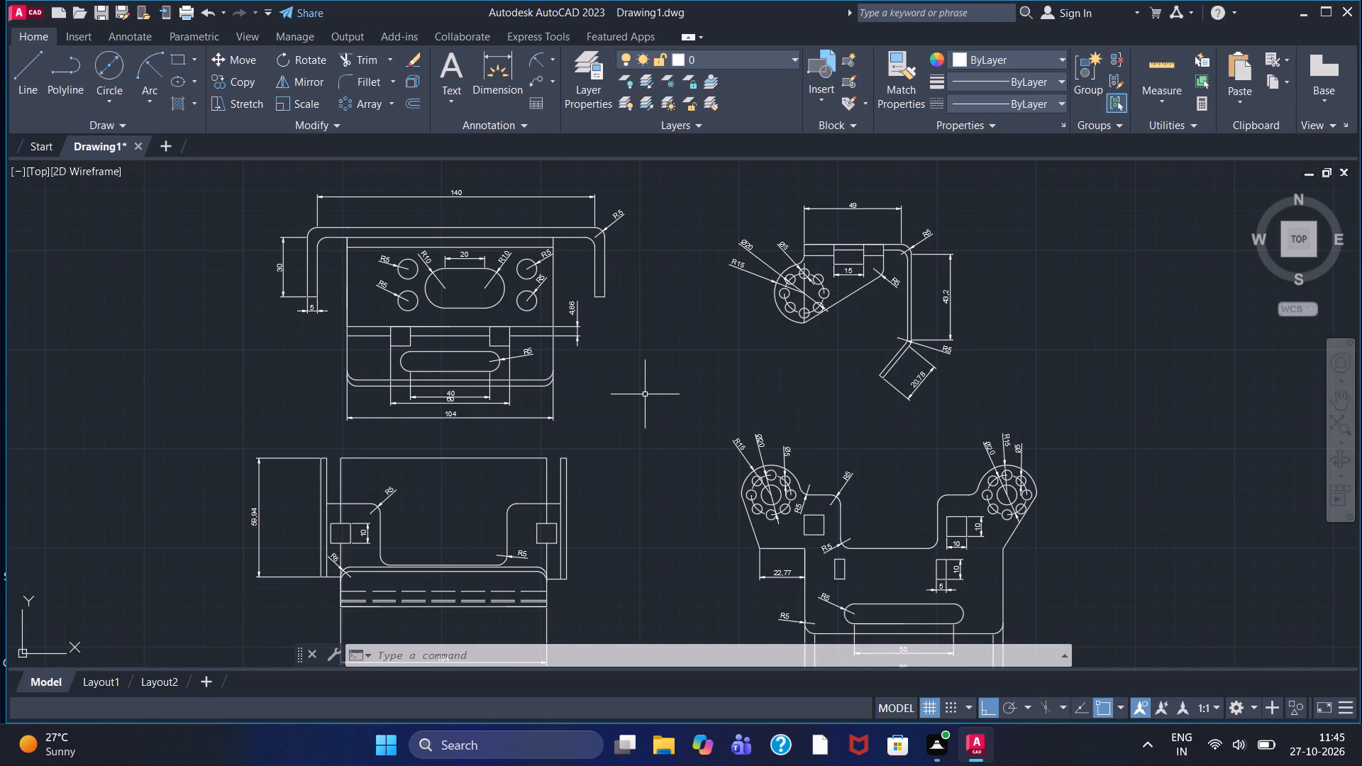
scroll(641, 399, up, 1)
scroll(641, 400, down, 1)
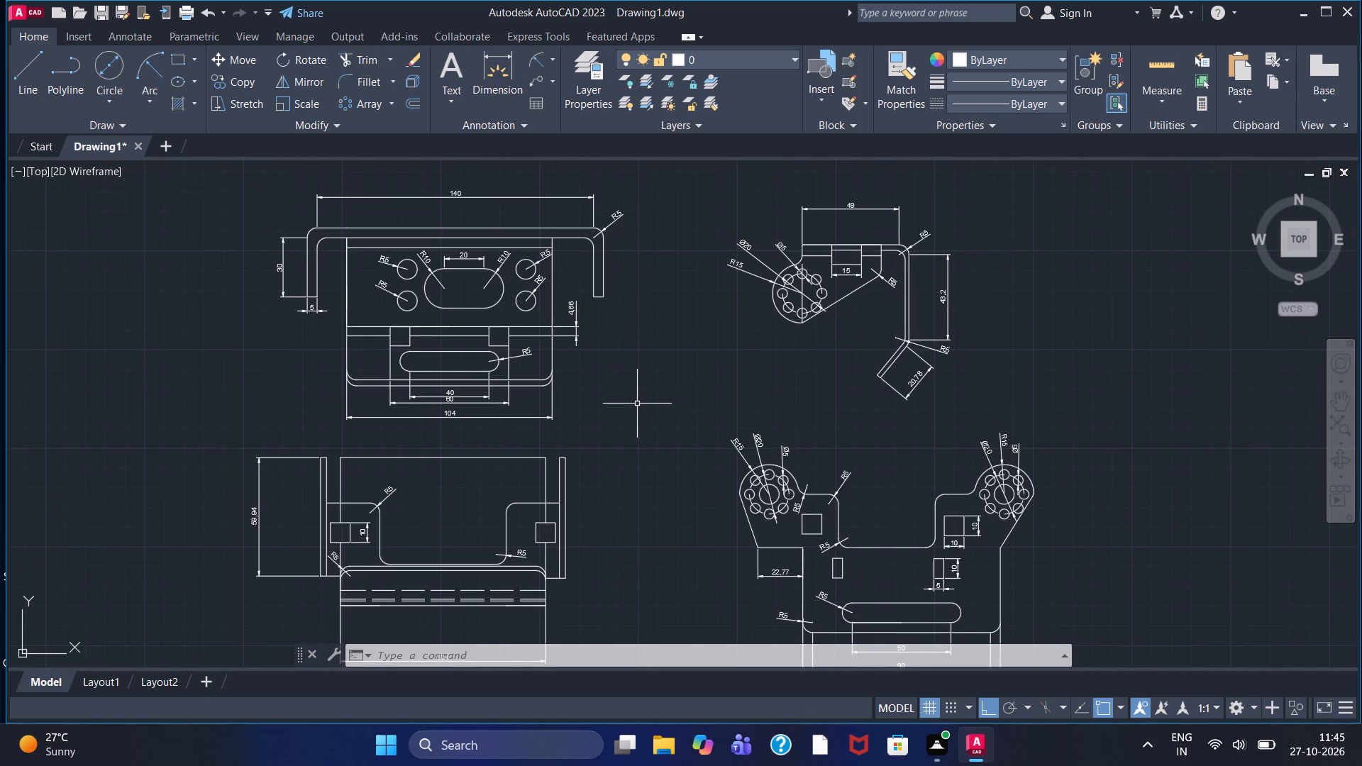
scroll(637, 404, up, 1)
scroll(624, 393, down, 1)
scroll(611, 395, up, 1)
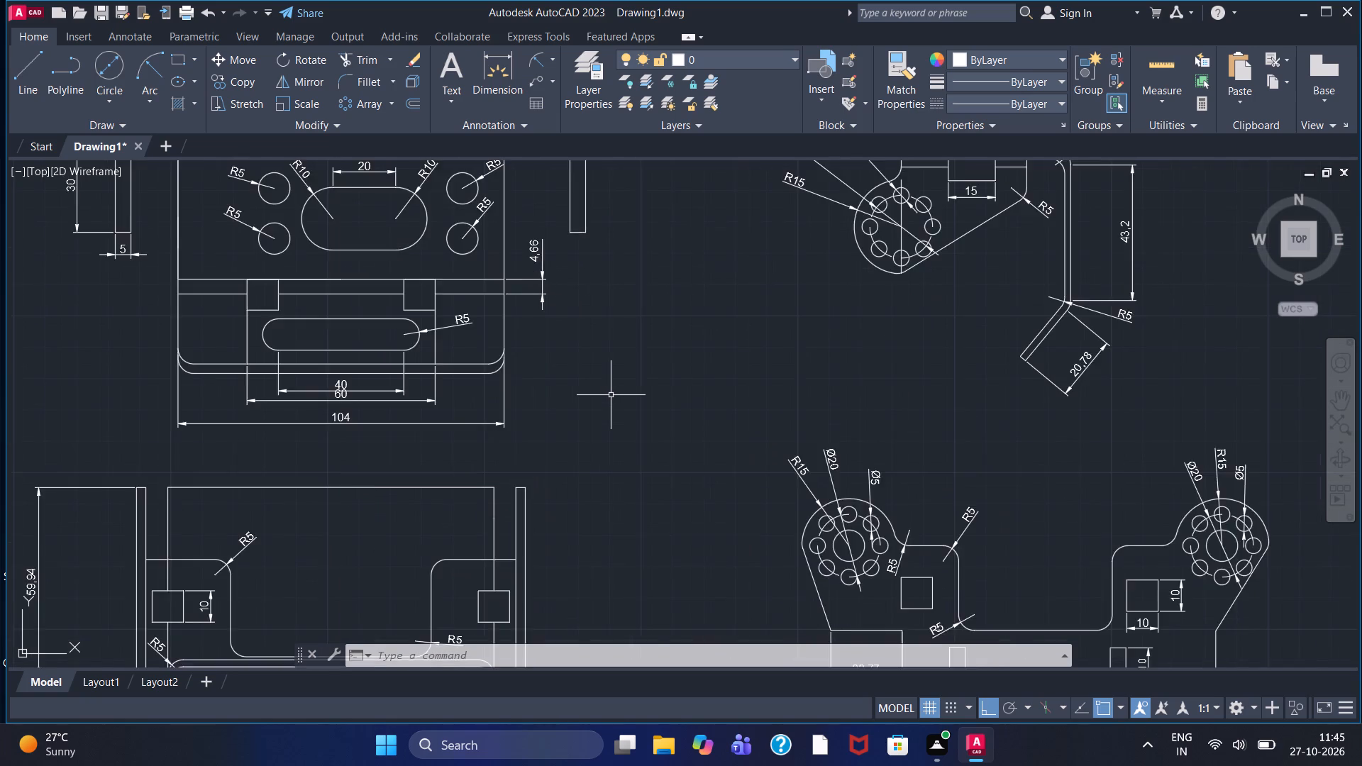
scroll(611, 395, down, 1)
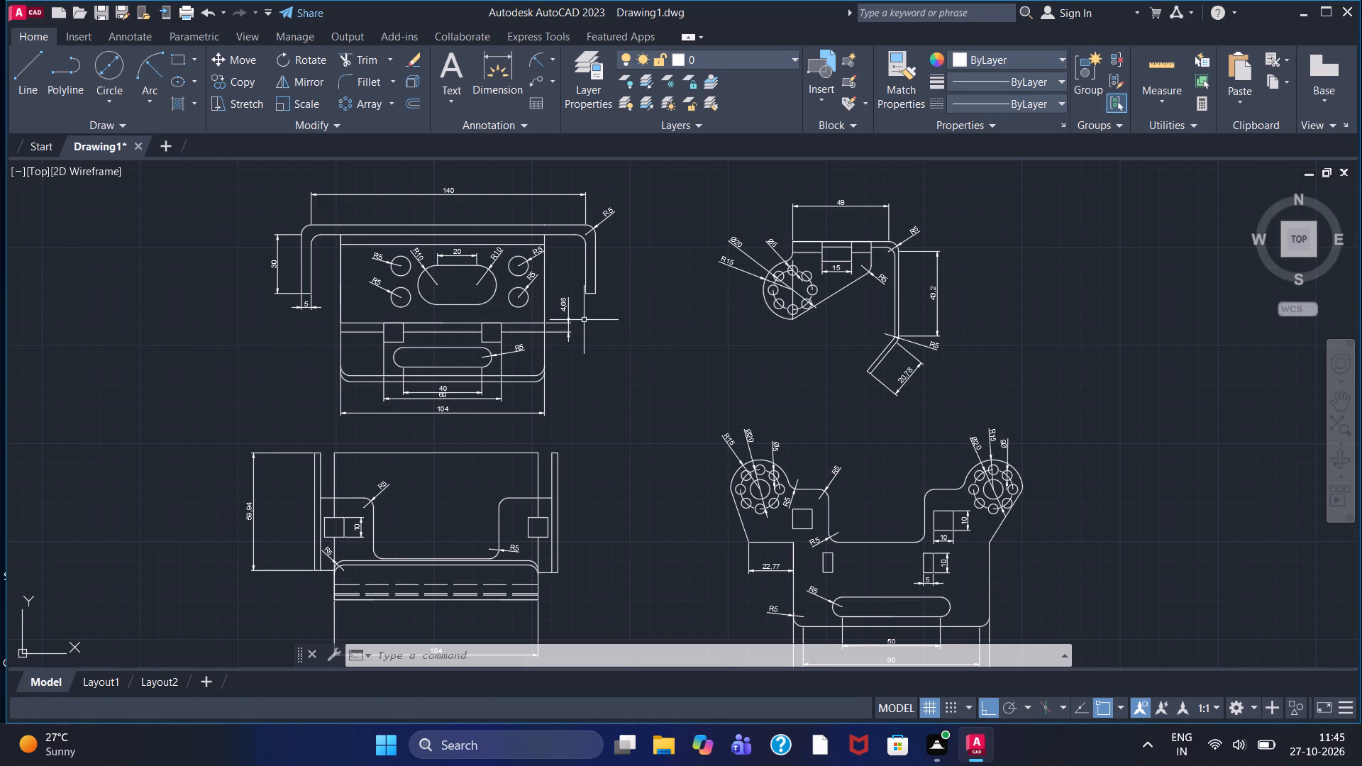
scroll(606, 360, up, 1)
scroll(607, 360, down, 1)
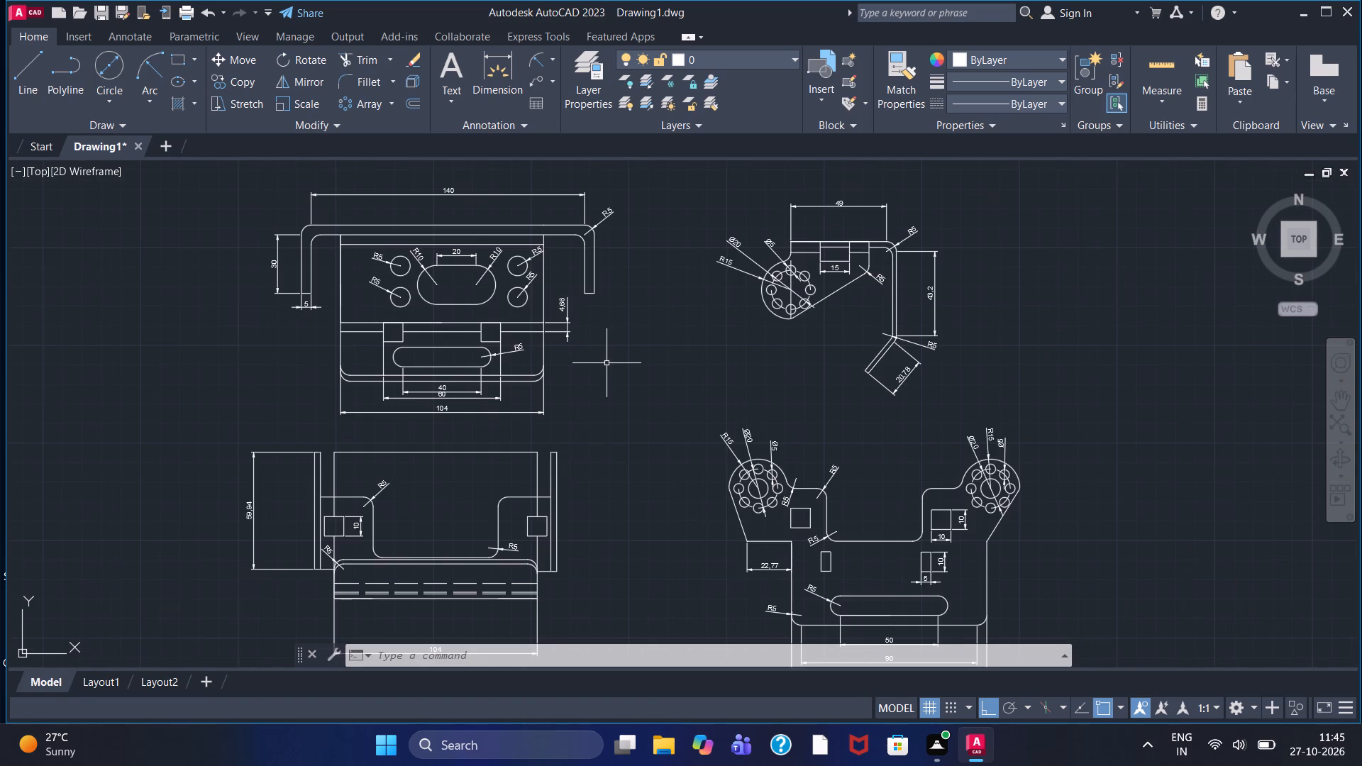
scroll(600, 367, up, 1)
scroll(600, 369, down, 1)
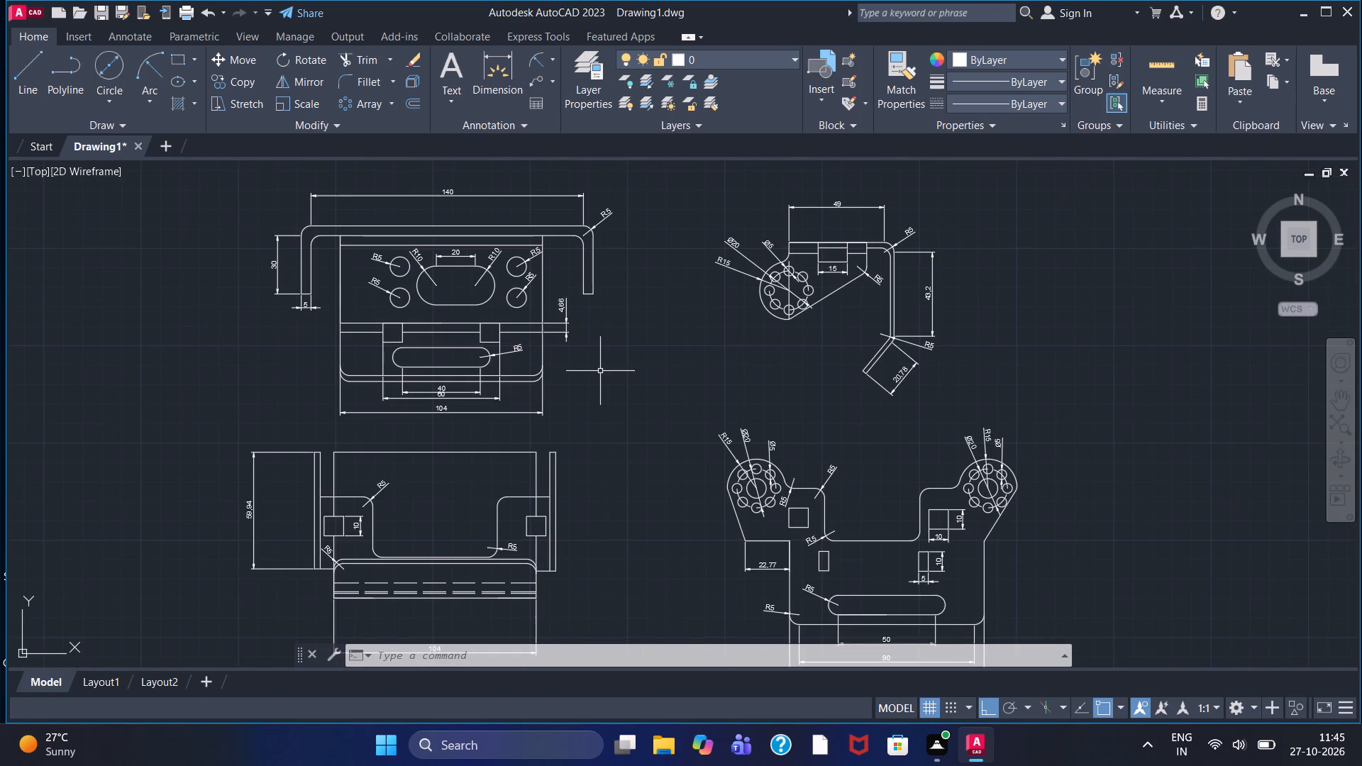
Inspect the front view's lower slot, rounded bottom corner and nearby dimensions up close.
middle_drag(598, 372, 672, 384)
scroll(613, 374, up, 3)
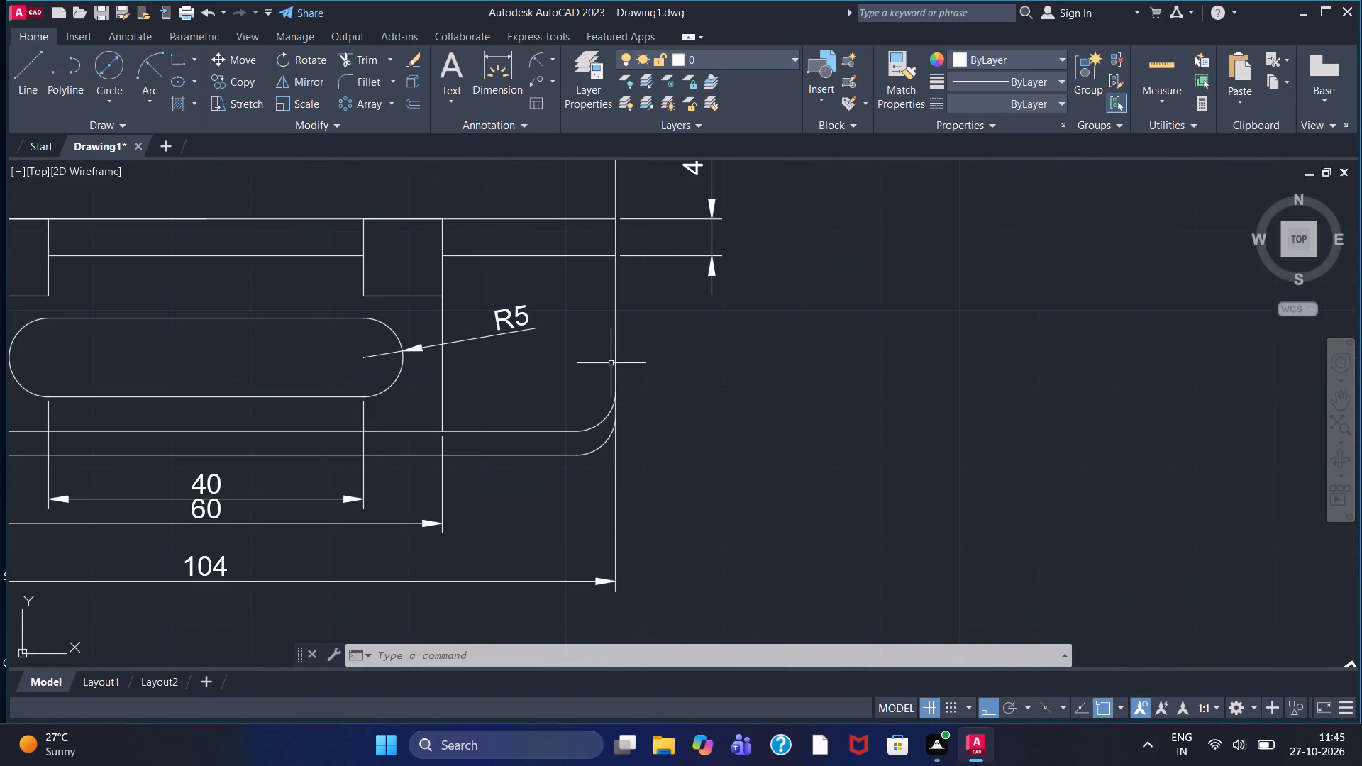
scroll(640, 384, down, 2)
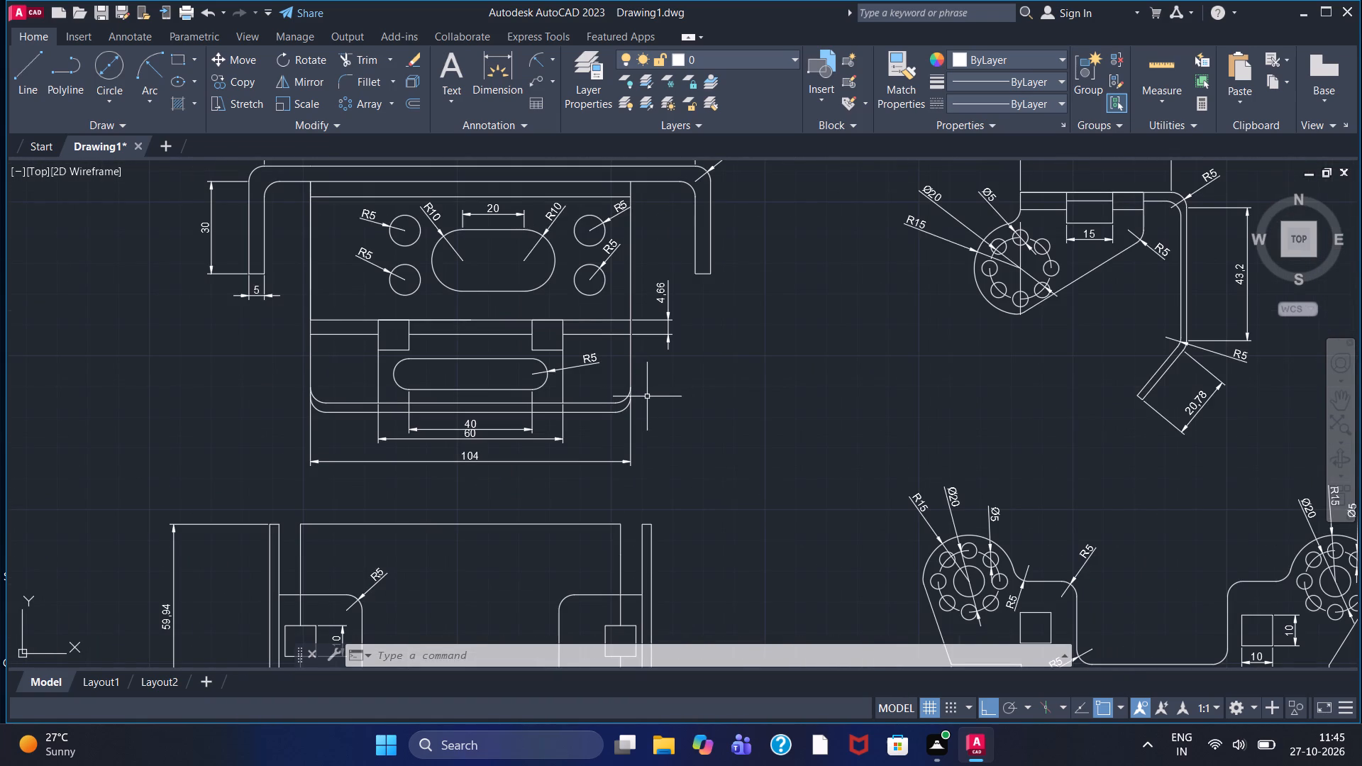
scroll(383, 308, up, 2)
scroll(389, 322, down, 2)
middle_drag(712, 414, 722, 431)
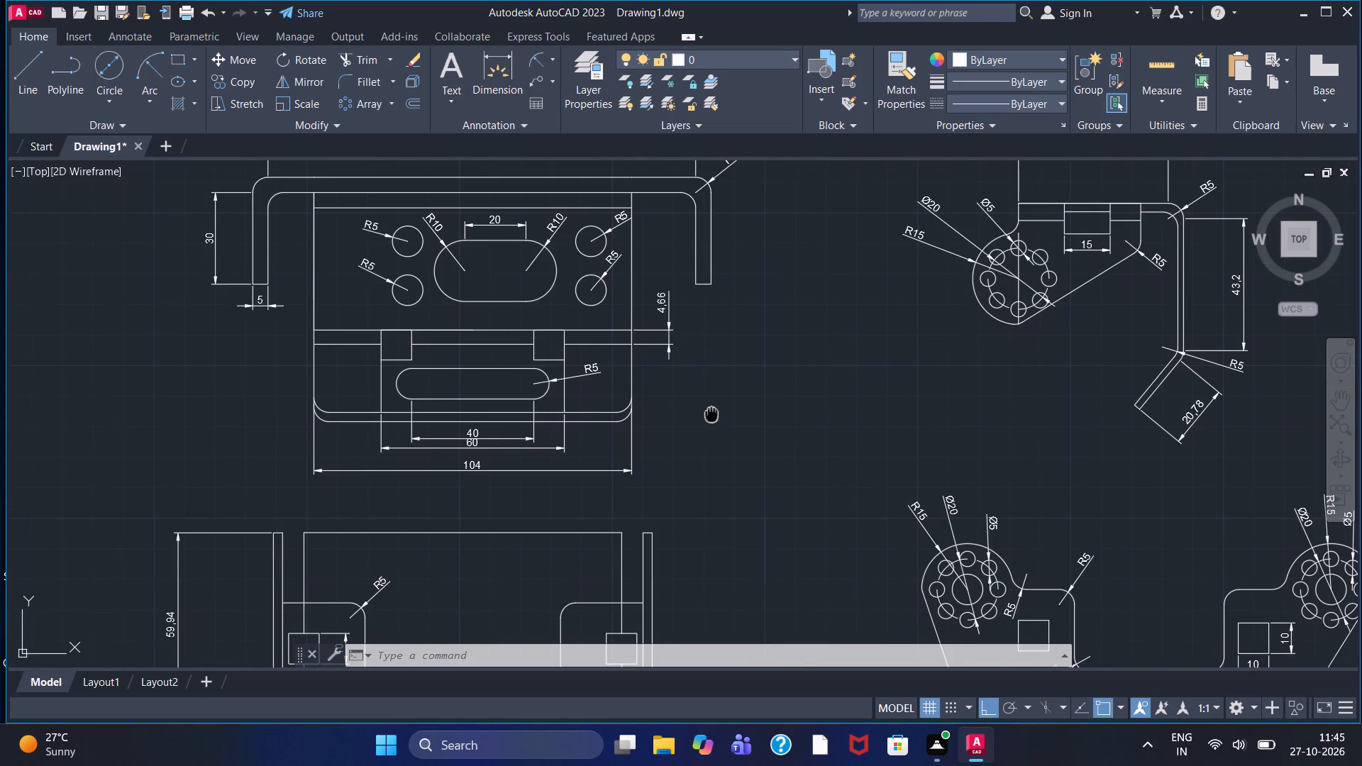
middle_drag(722, 431, 734, 453)
Compare the dimensions across all four views again, looking for features that still lack one.
scroll(731, 454, down, 1)
middle_drag(726, 452, 688, 425)
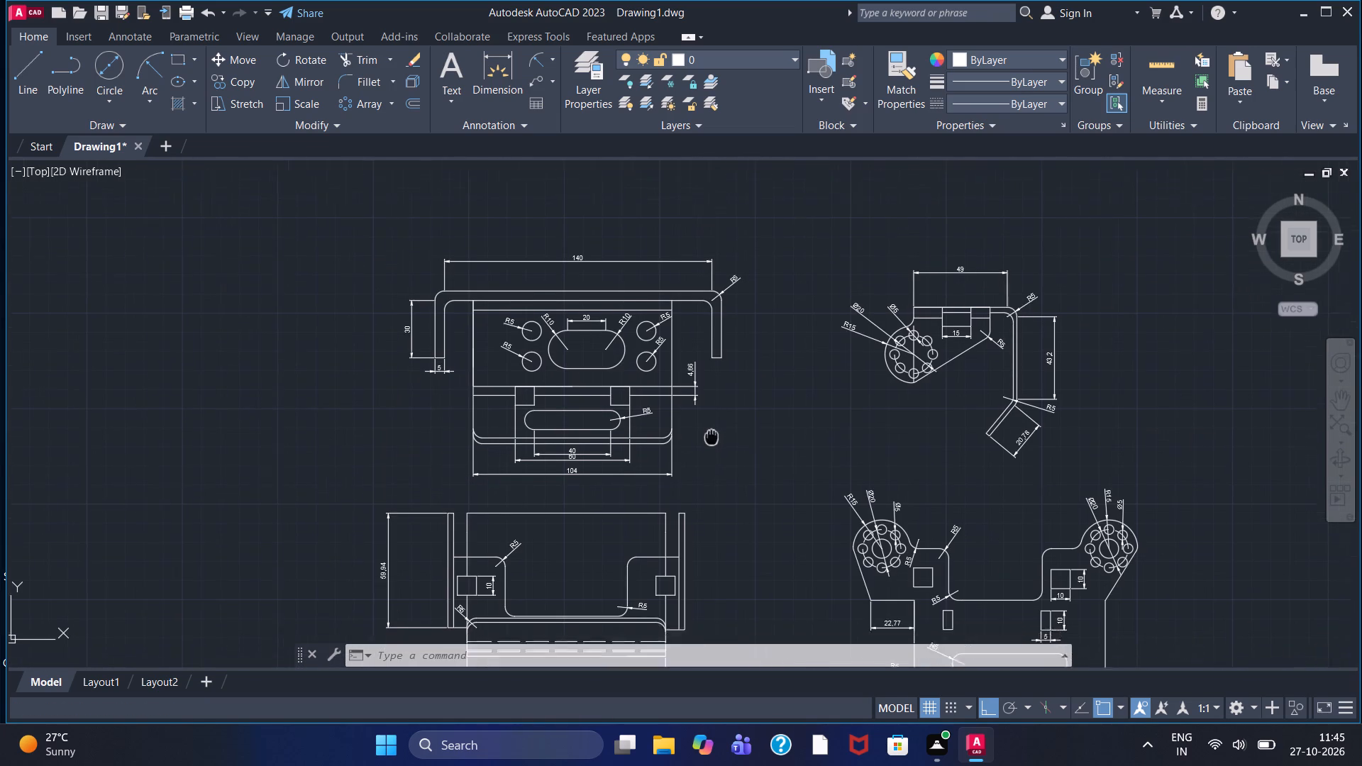
middle_drag(688, 425, 592, 400)
scroll(558, 396, down, 1)
middle_drag(558, 396, 528, 383)
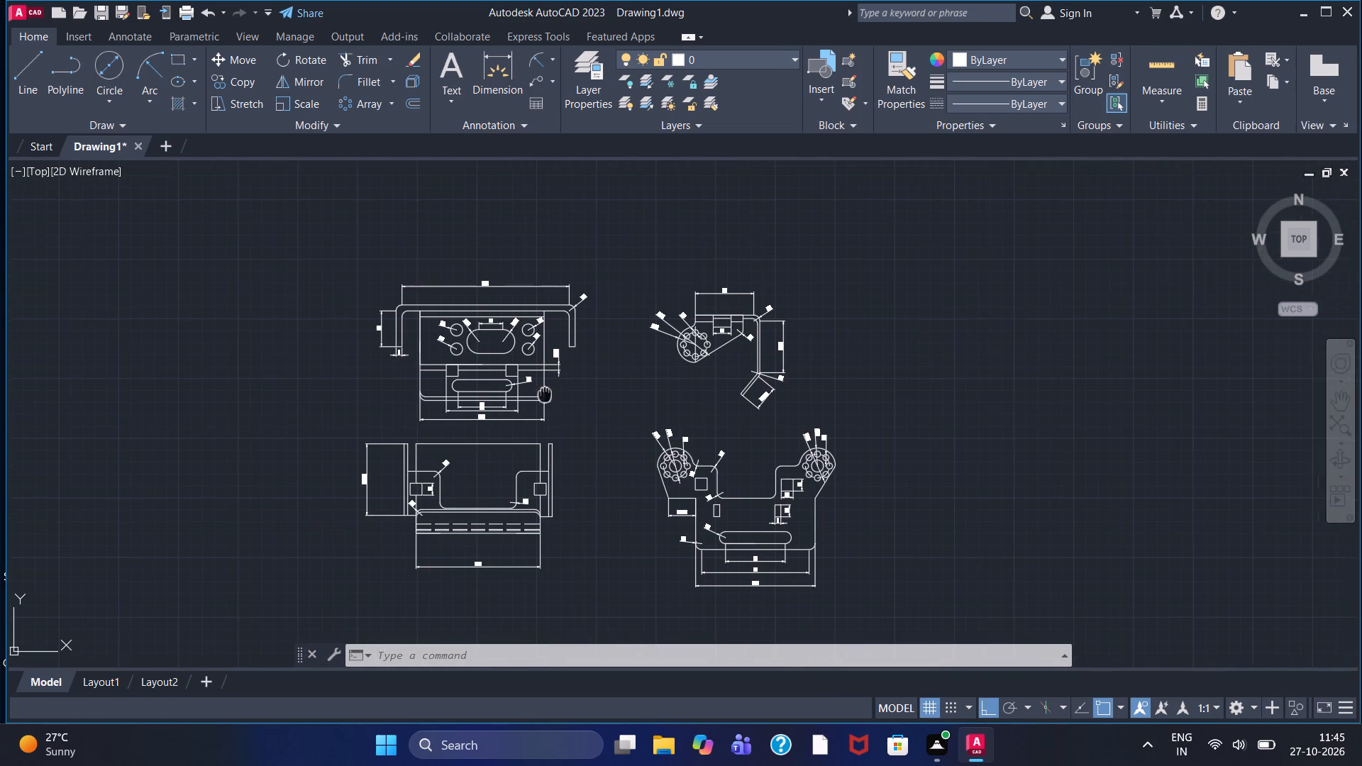
middle_drag(528, 383, 516, 379)
scroll(535, 399, up, 1)
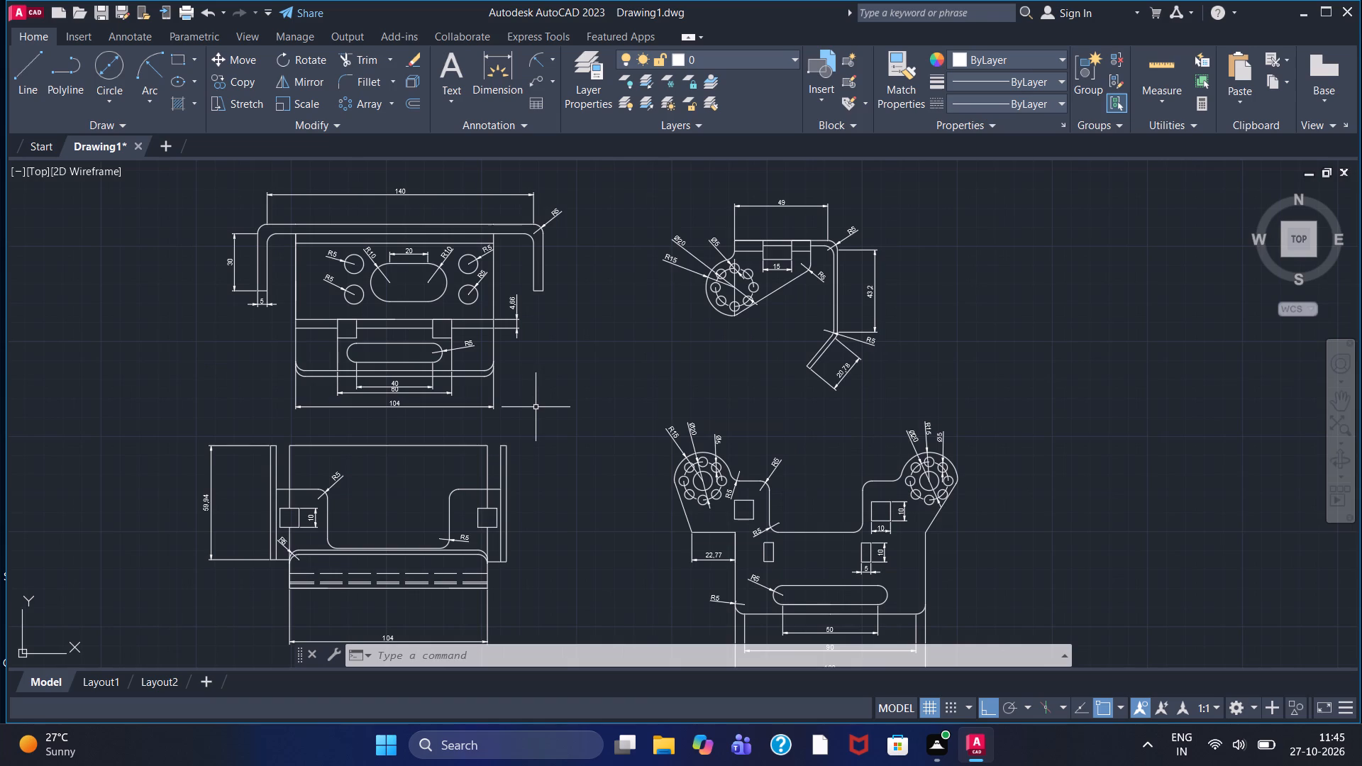
scroll(536, 409, up, 1)
scroll(536, 412, down, 1)
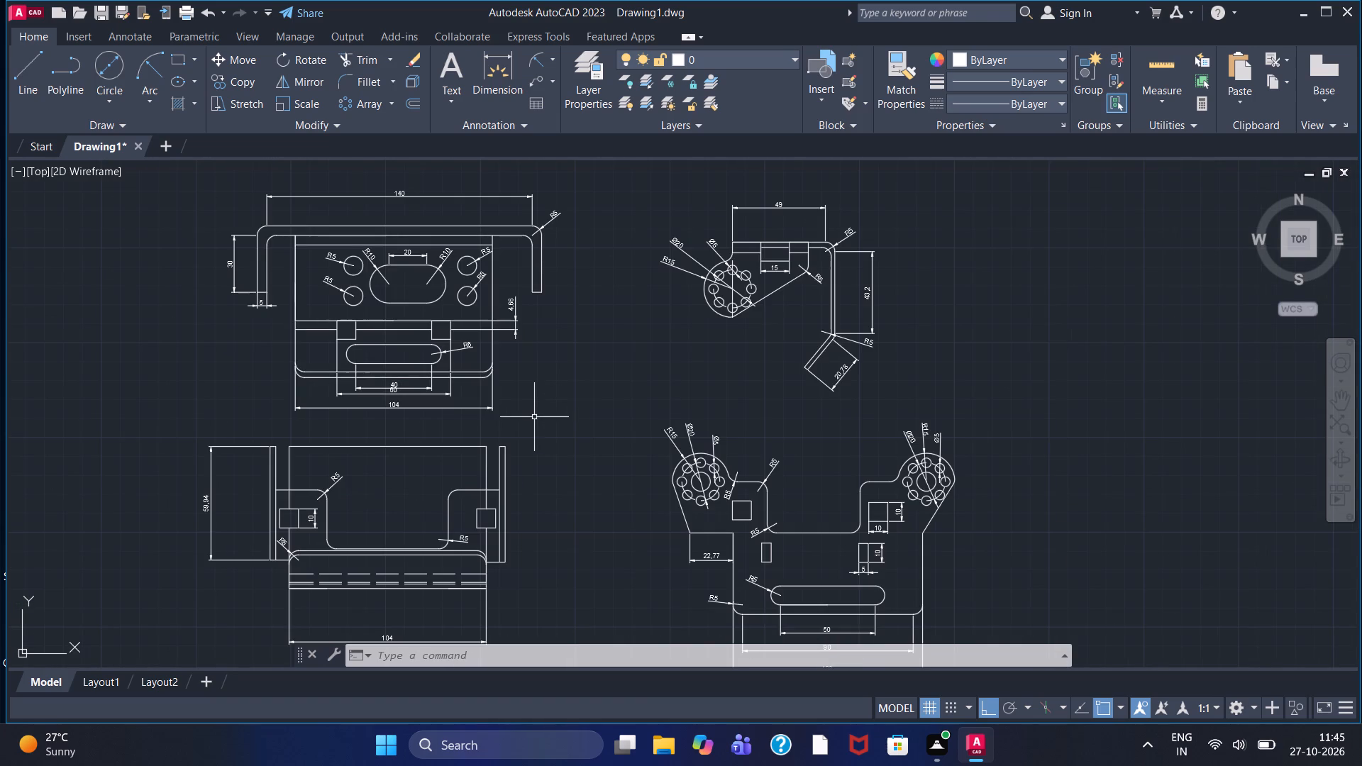
scroll(516, 404, up, 1)
scroll(516, 404, down, 1)
scroll(751, 410, up, 1)
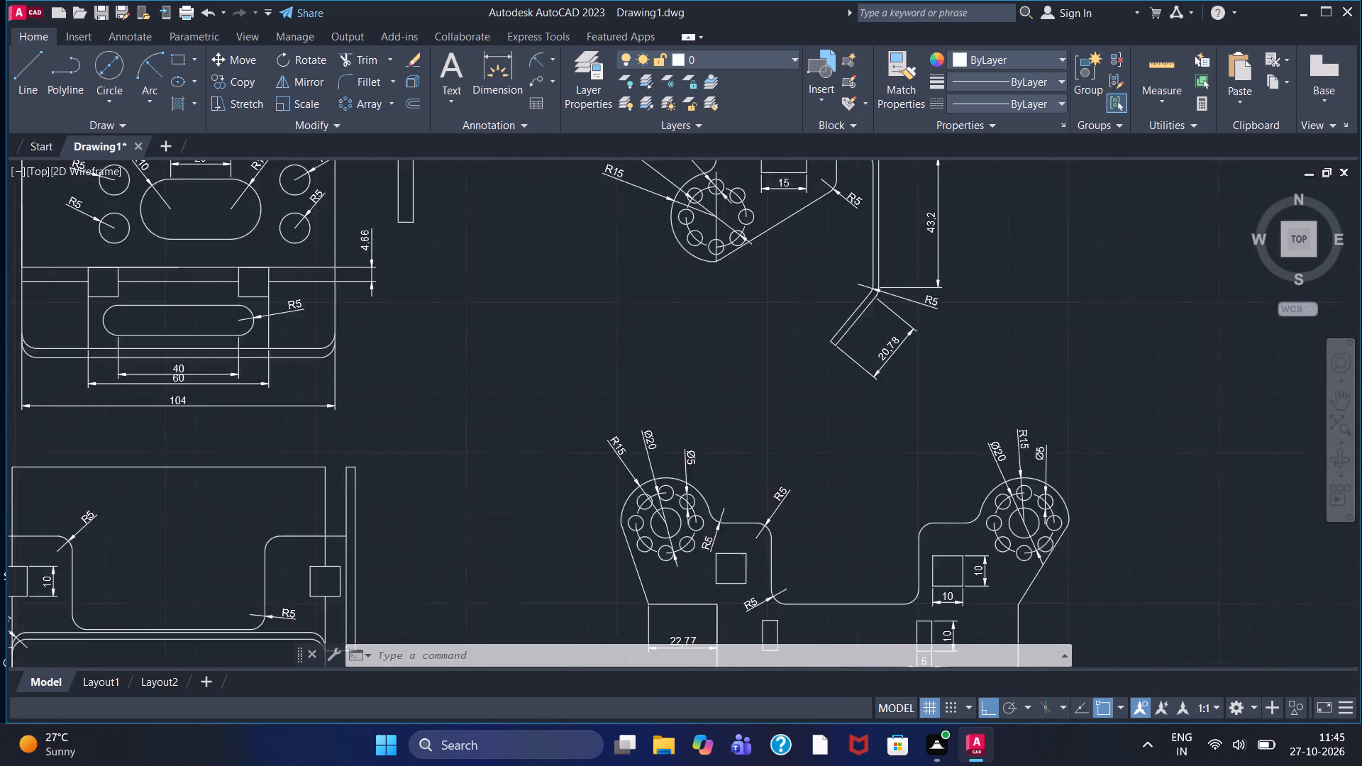
scroll(752, 410, up, 1)
Add an aligned dimension to the side view's sloped edge between the rounded lug and the R5 corner, placed below the edge.
click(555, 60)
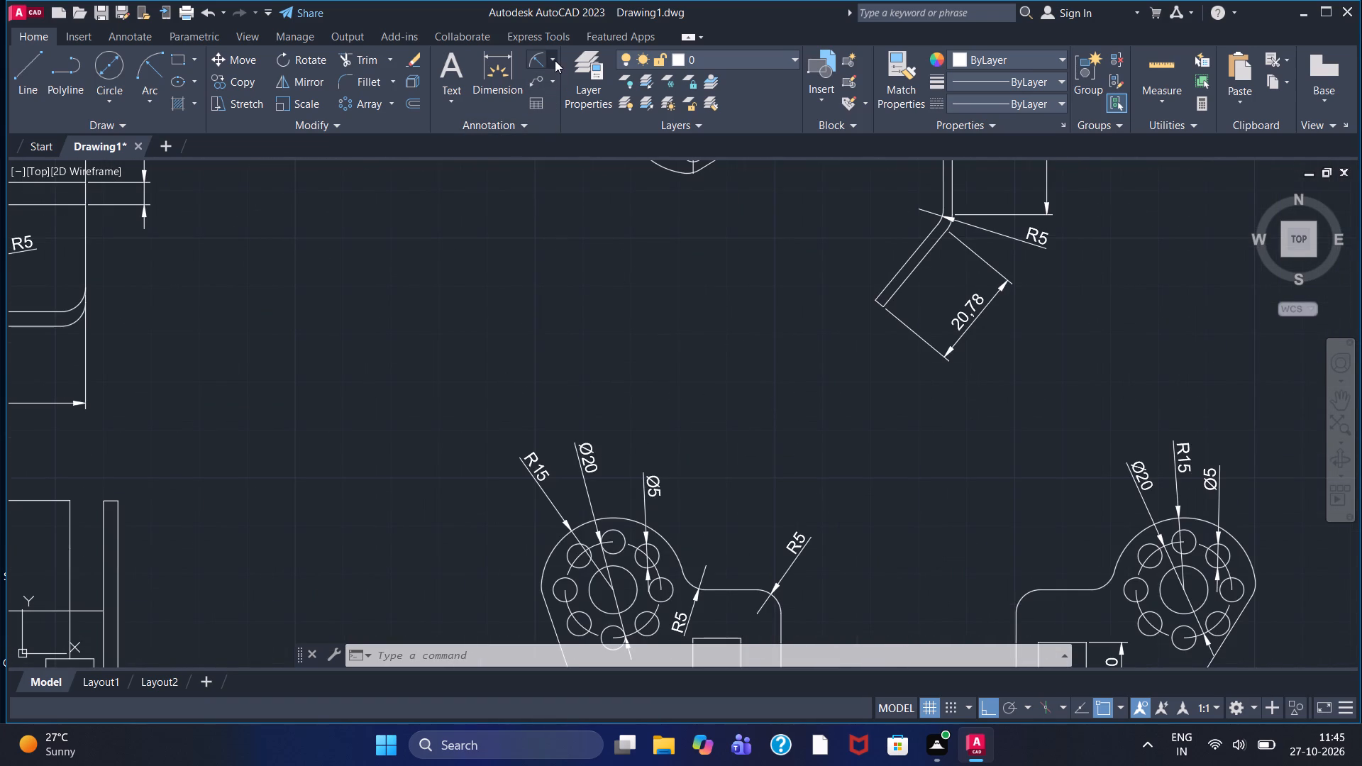
click(570, 91)
scroll(633, 477, down, 1)
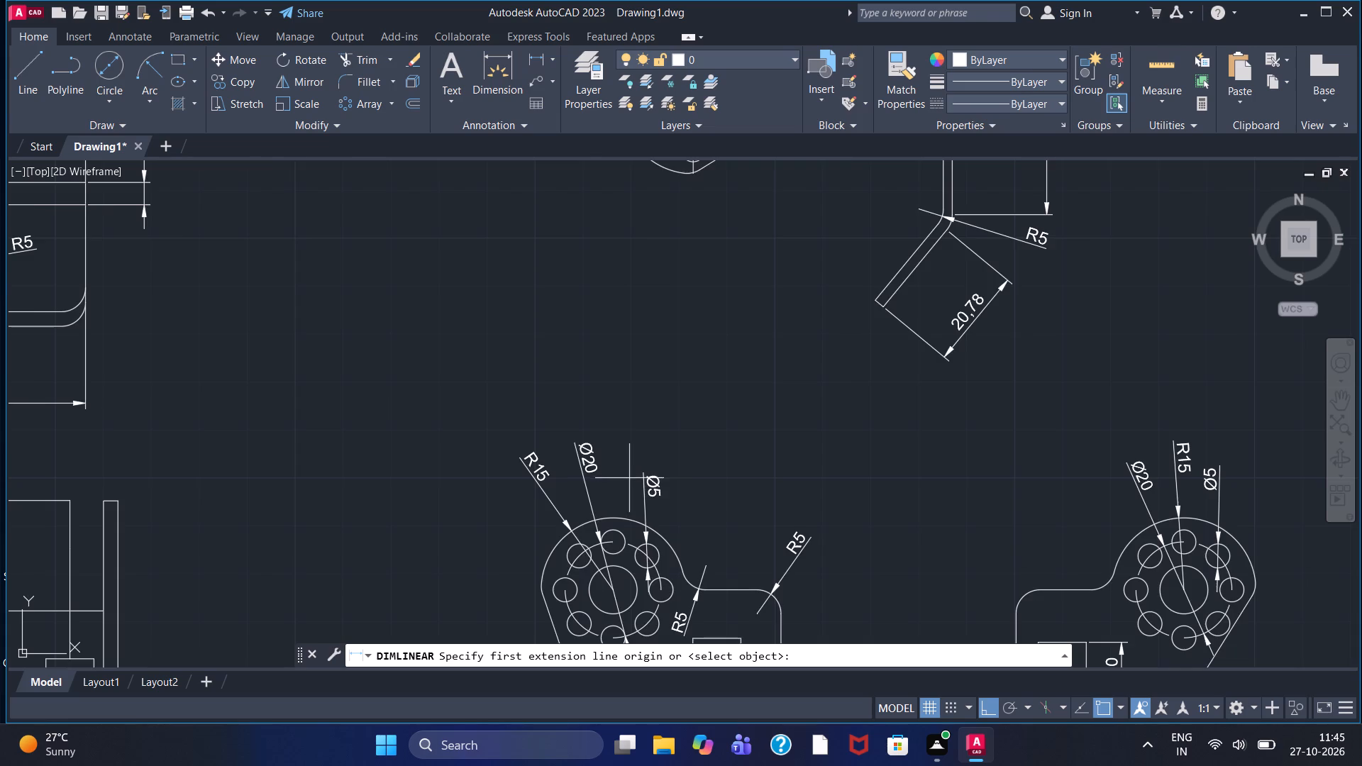
scroll(695, 421, down, 1)
middle_drag(710, 421, 653, 406)
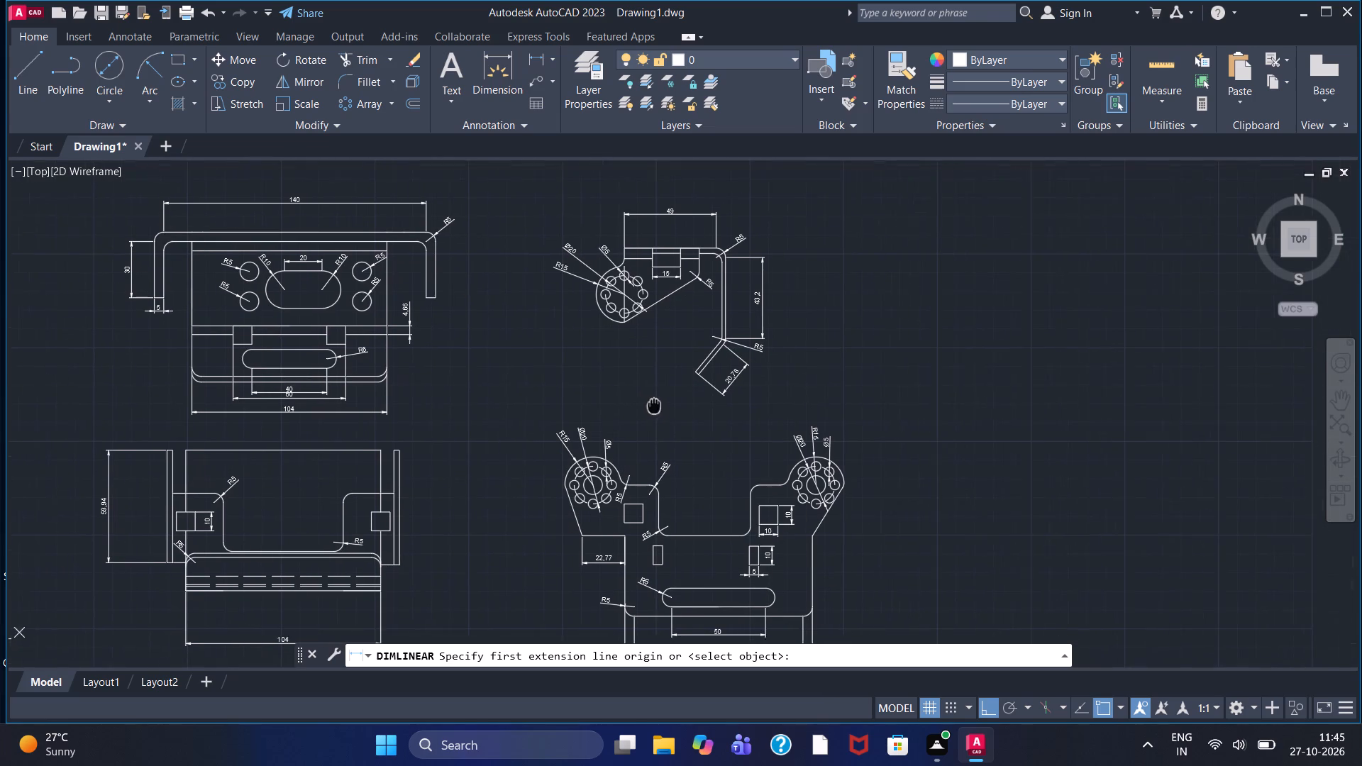
click(552, 57)
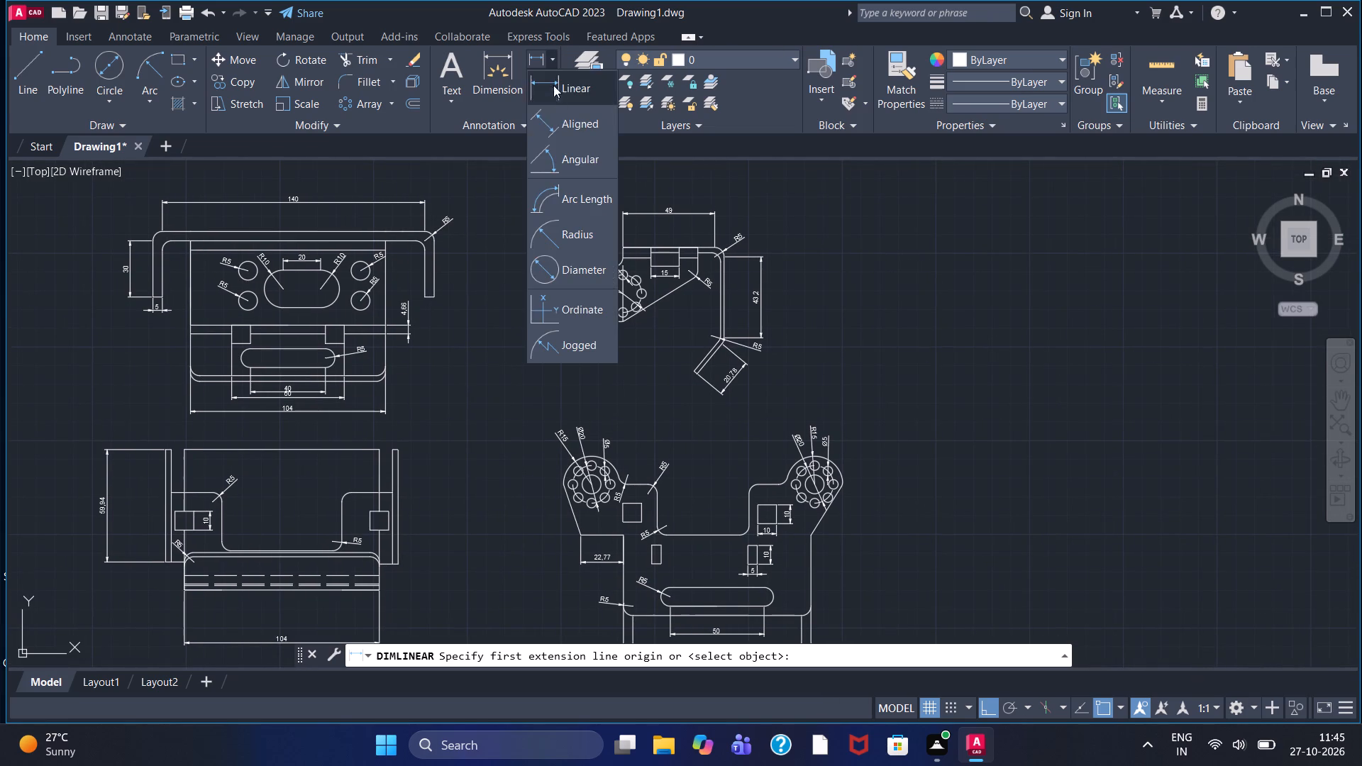
click(575, 129)
scroll(669, 331, up, 2)
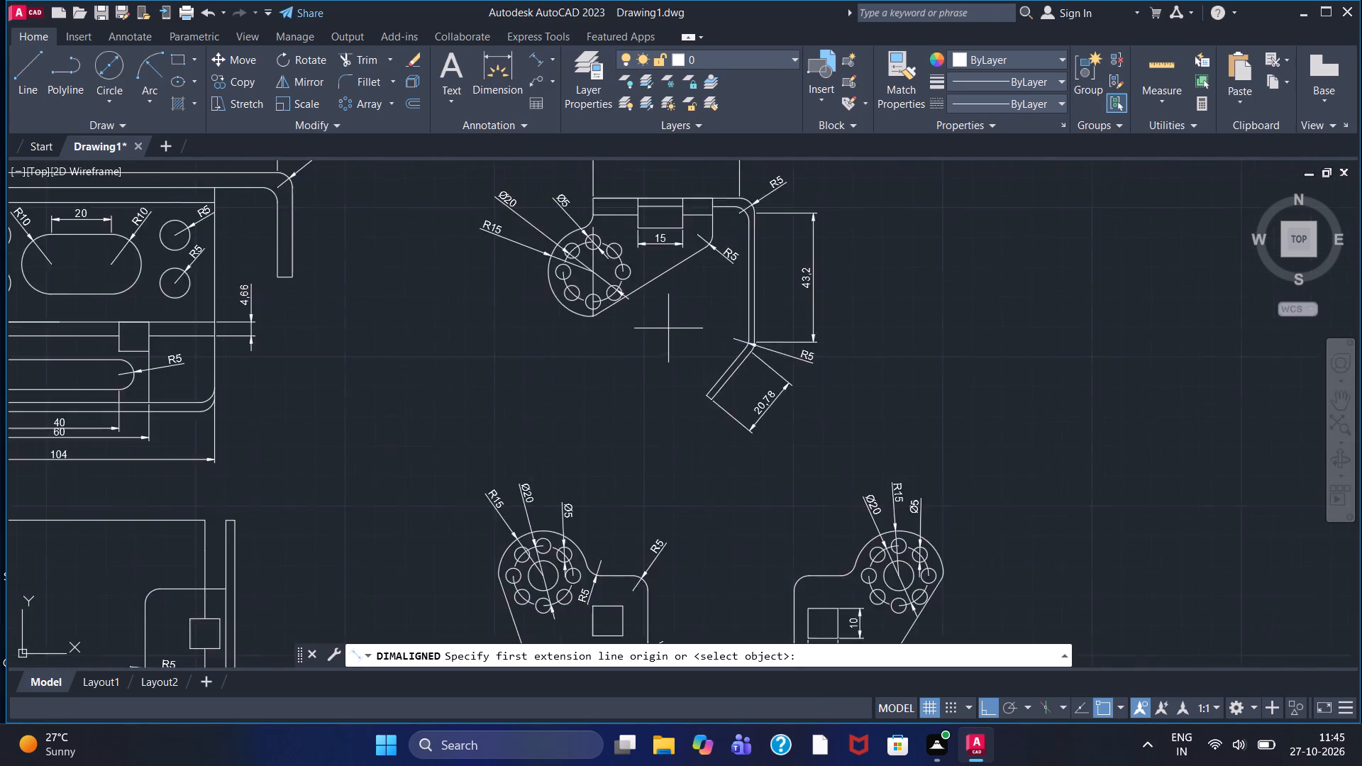
scroll(667, 325, up, 1)
middle_drag(582, 326, 487, 455)
scroll(577, 359, down, 1)
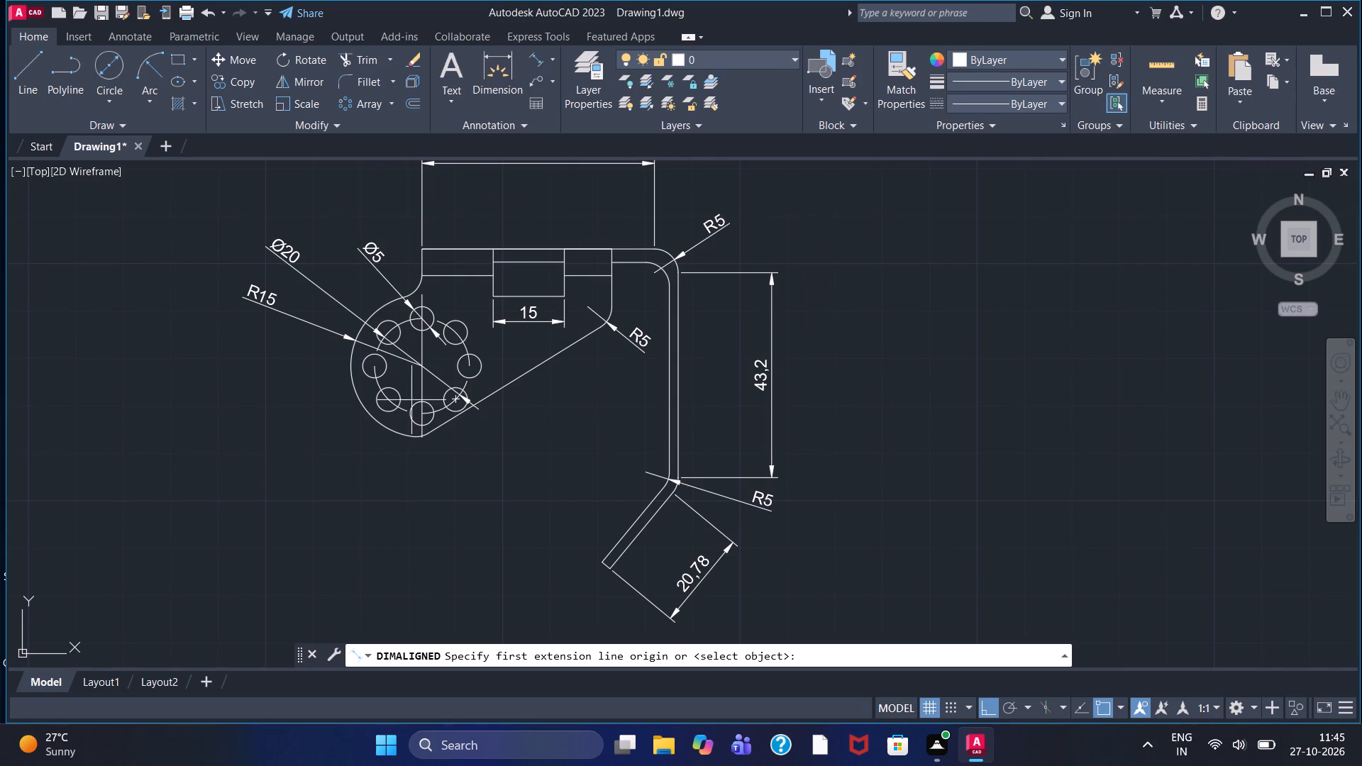
click(423, 440)
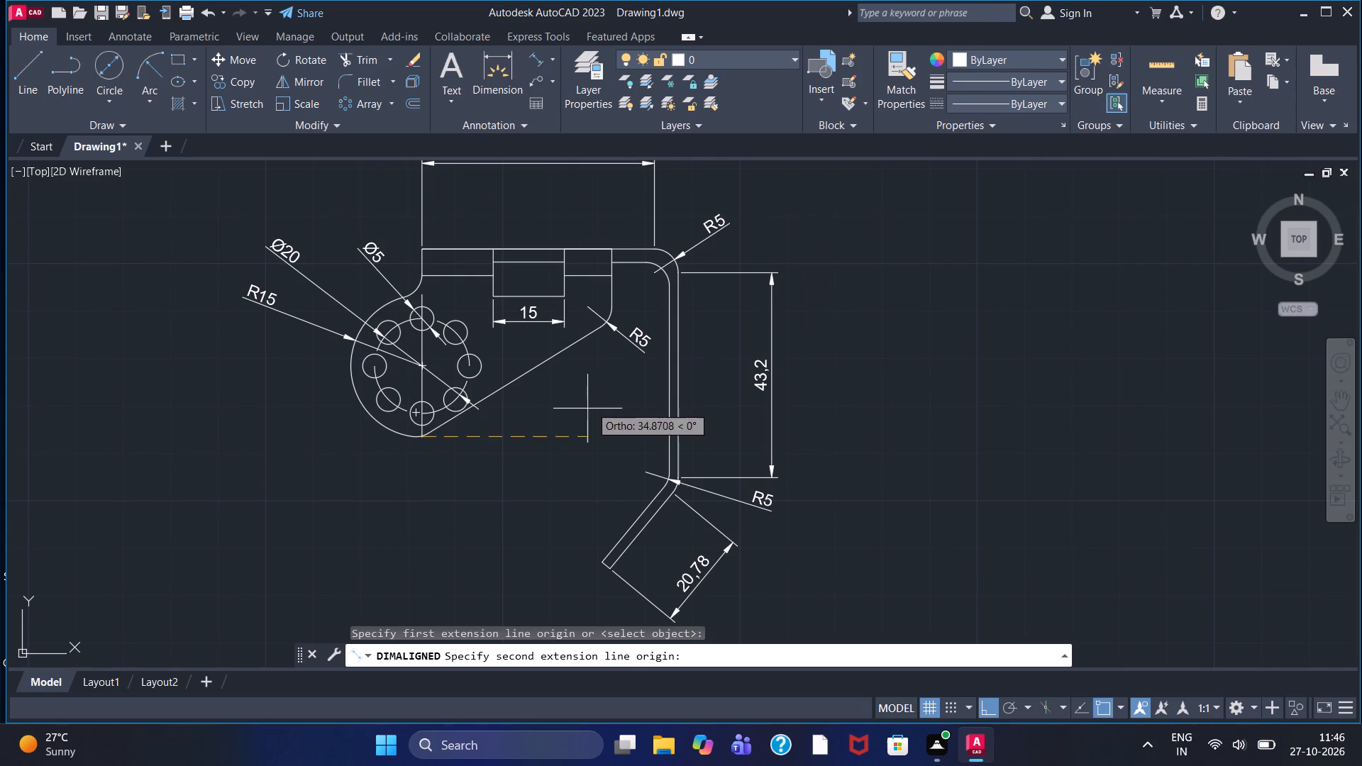
click(599, 329)
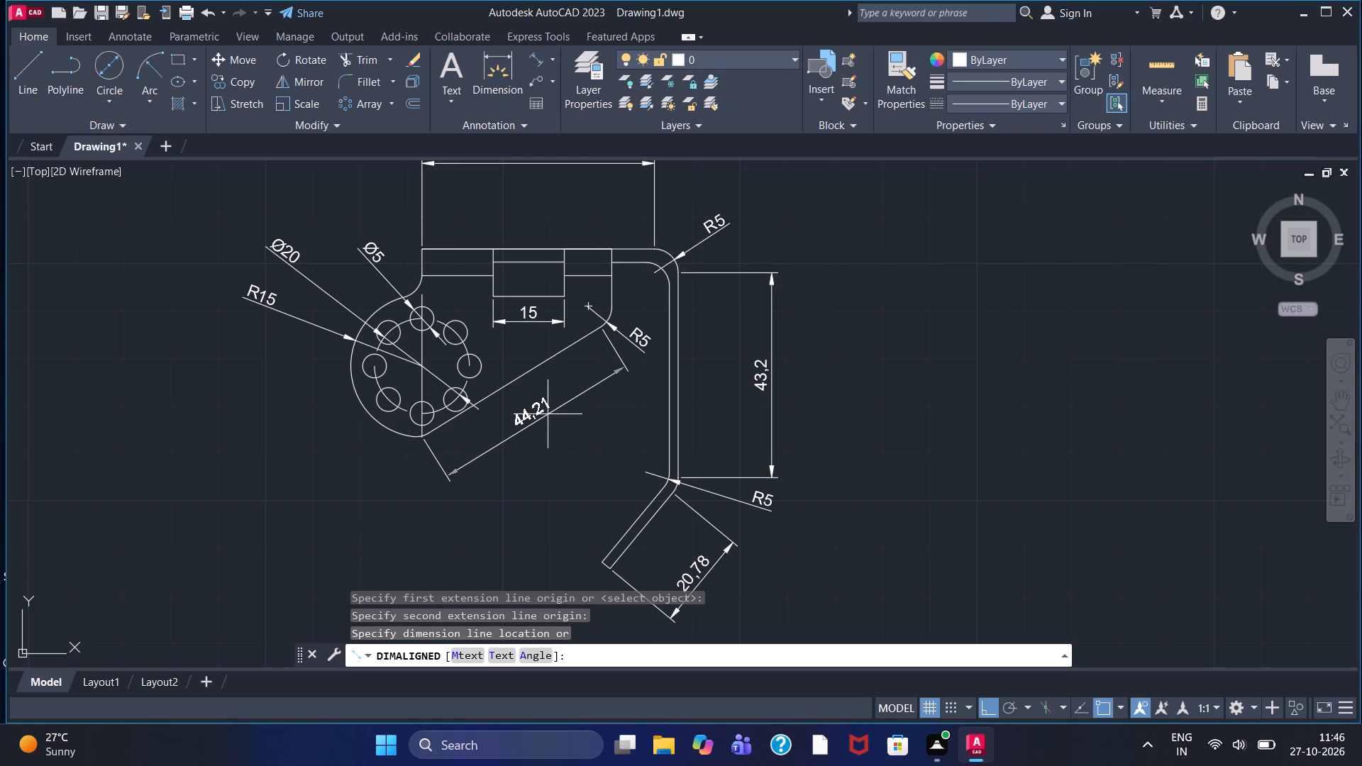
click(548, 414)
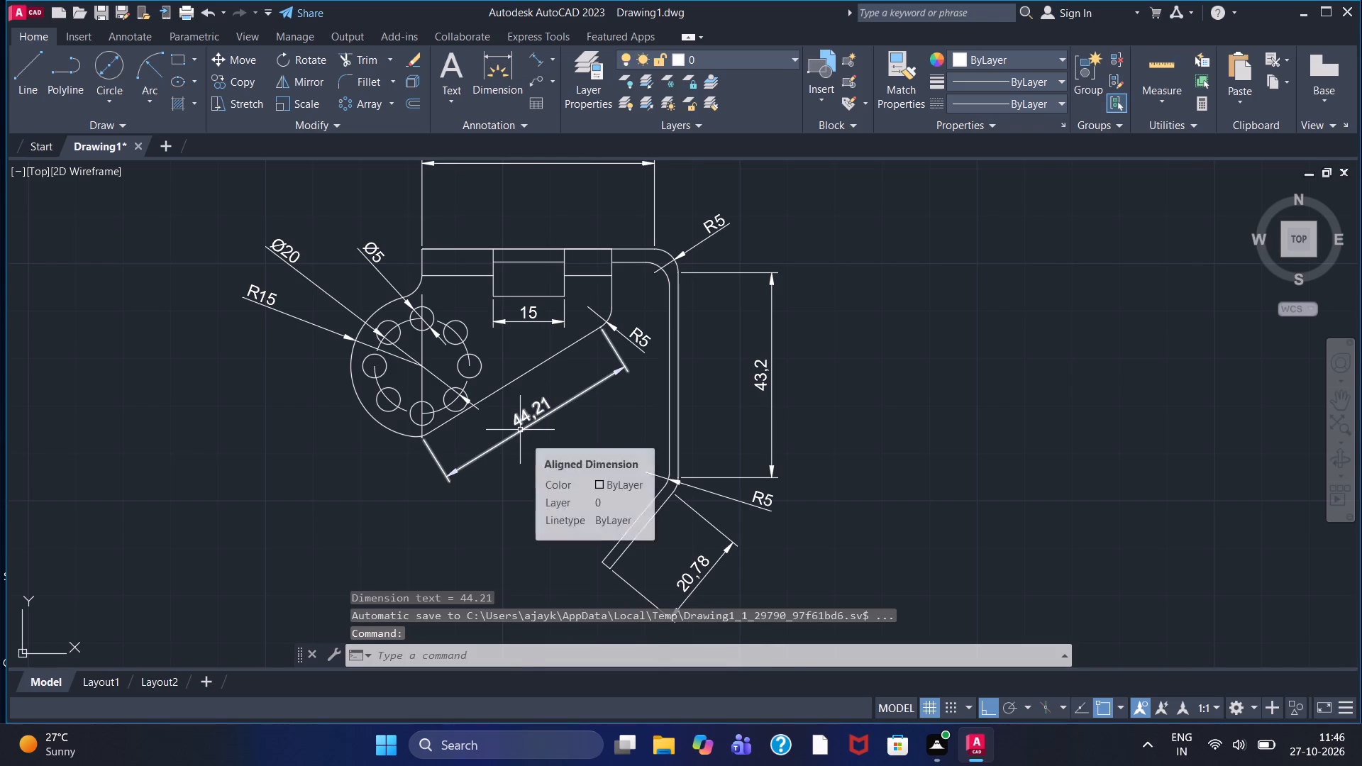
Review the side view's dimensions up close for missing or unclear ones.
scroll(520, 430, down, 1)
scroll(546, 416, up, 2)
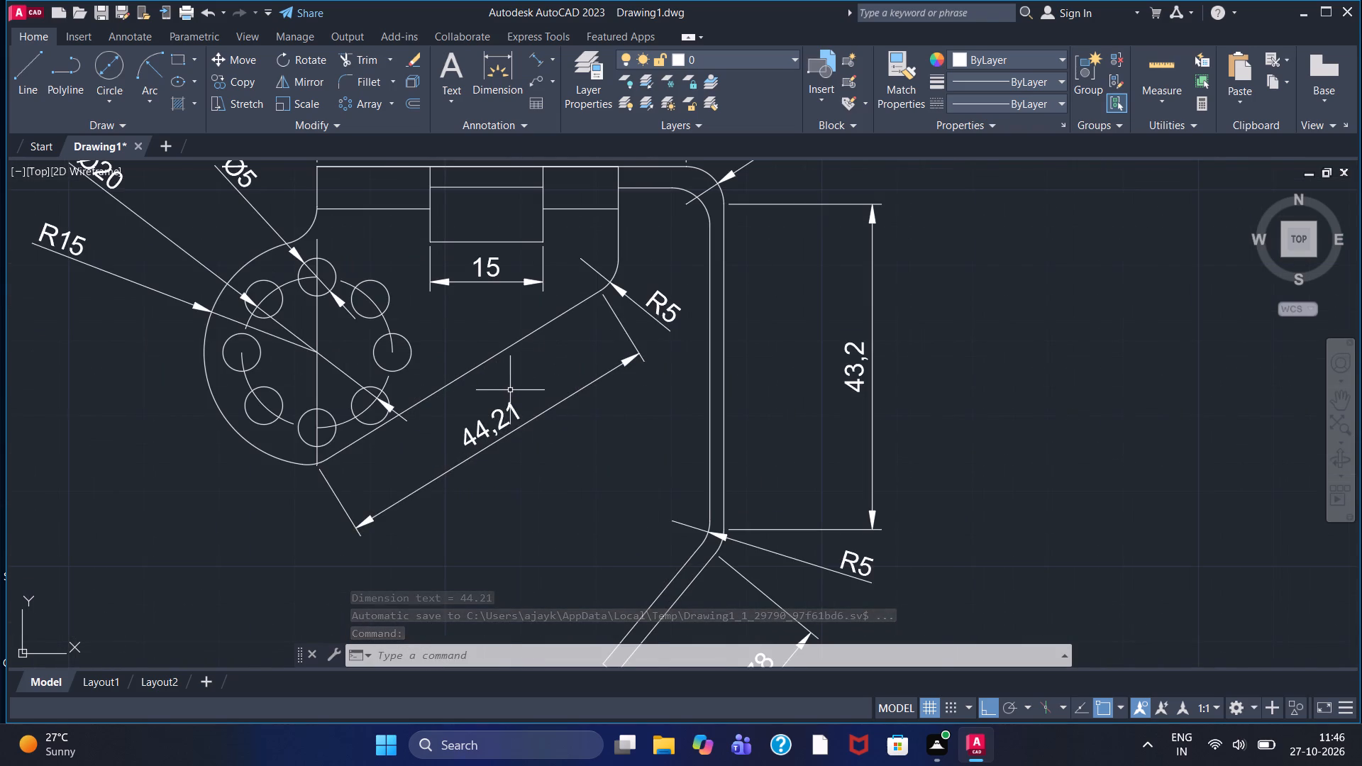
scroll(512, 397, down, 1)
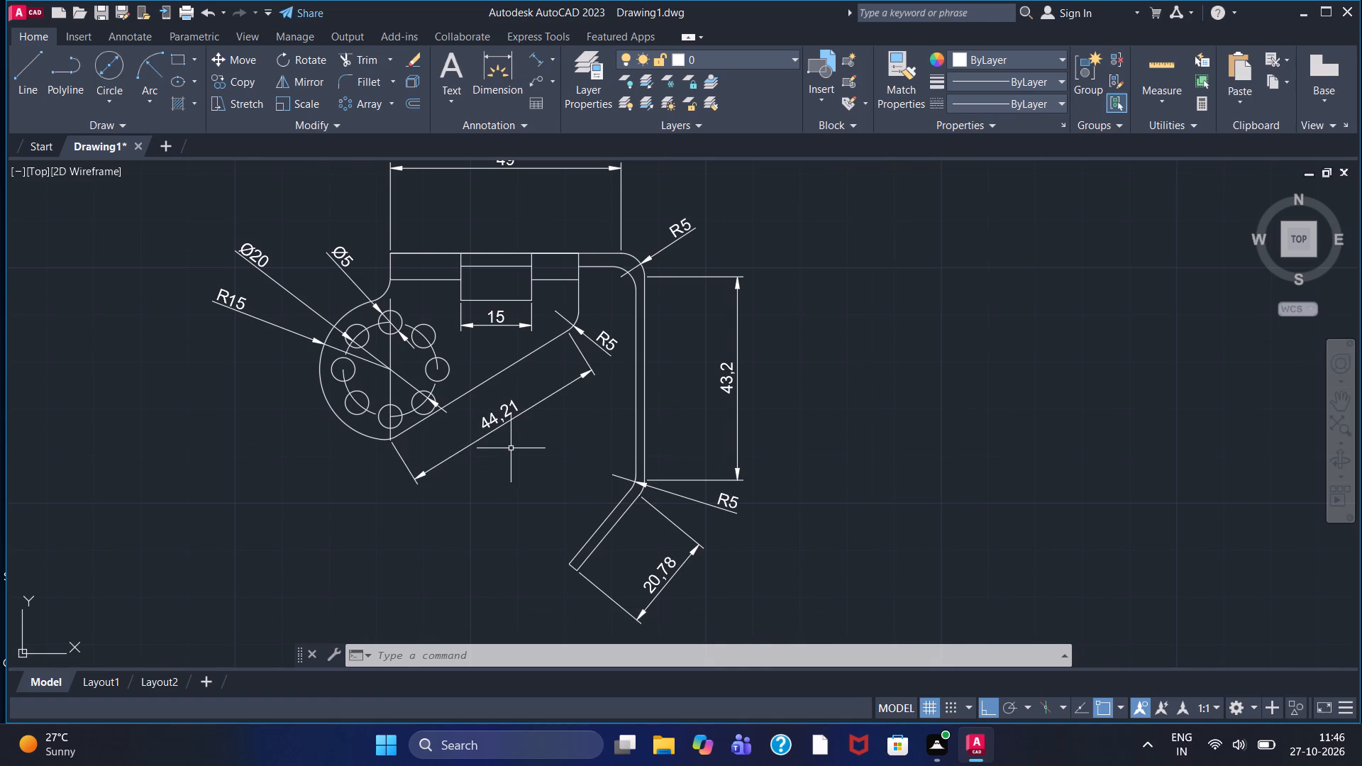
scroll(511, 448, down, 1)
middle_drag(514, 444, 522, 467)
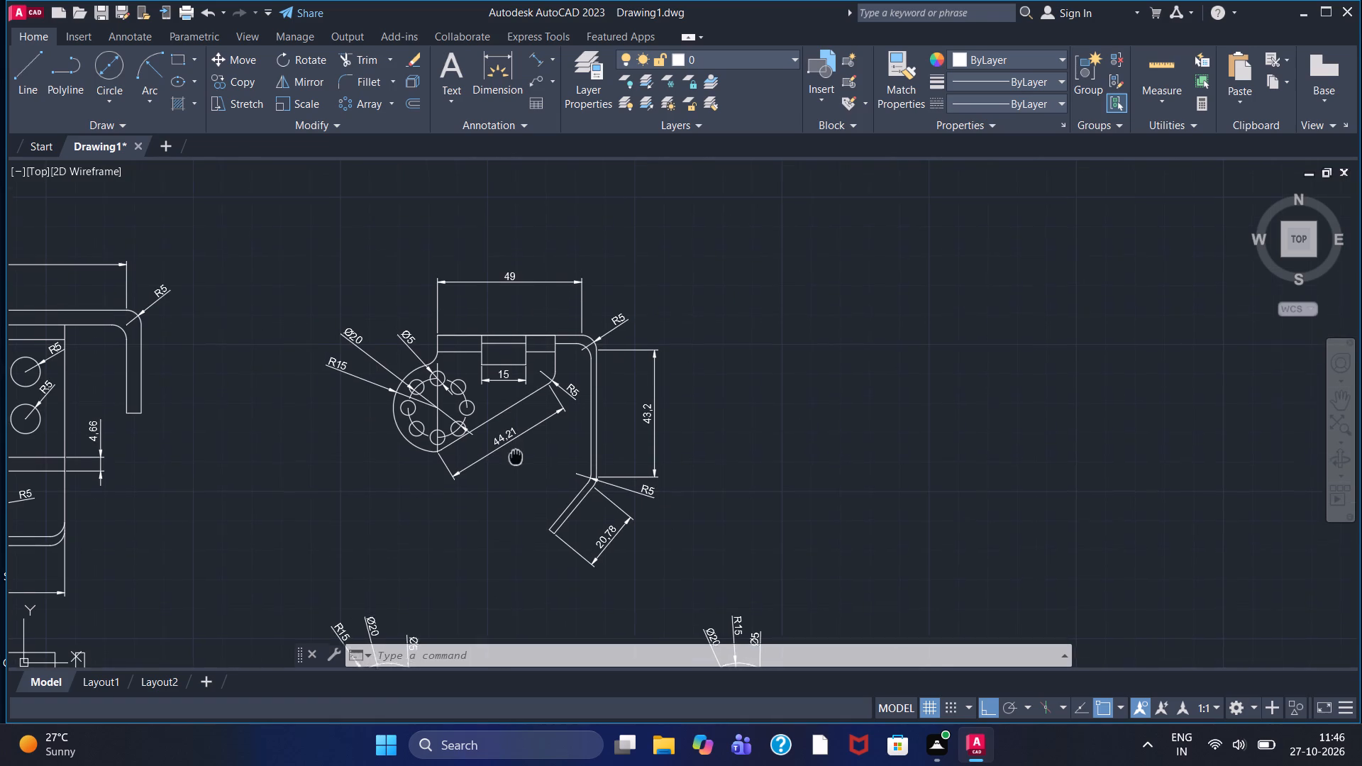
middle_drag(522, 467, 538, 496)
scroll(519, 499, up, 3)
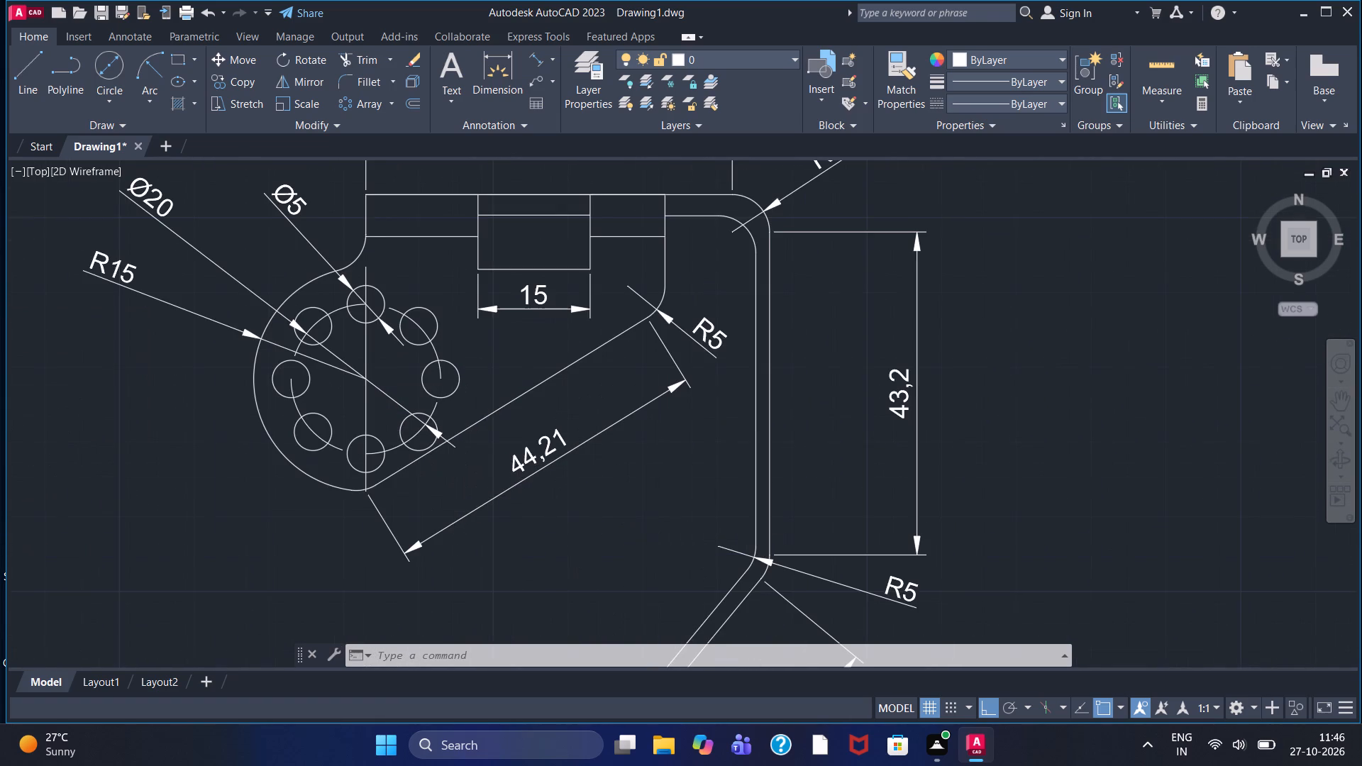
scroll(519, 499, down, 2)
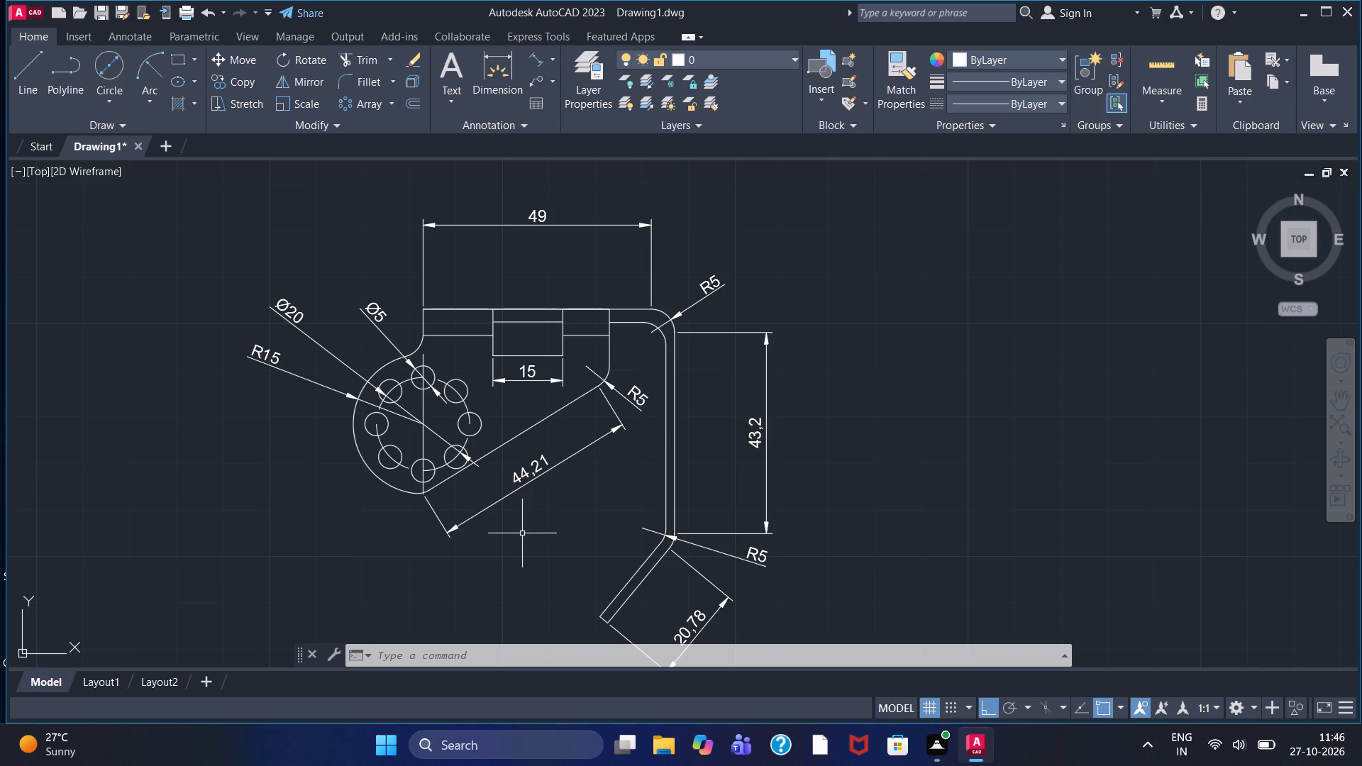
middle_drag(528, 528, 594, 531)
scroll(579, 517, down, 1)
scroll(575, 518, up, 1)
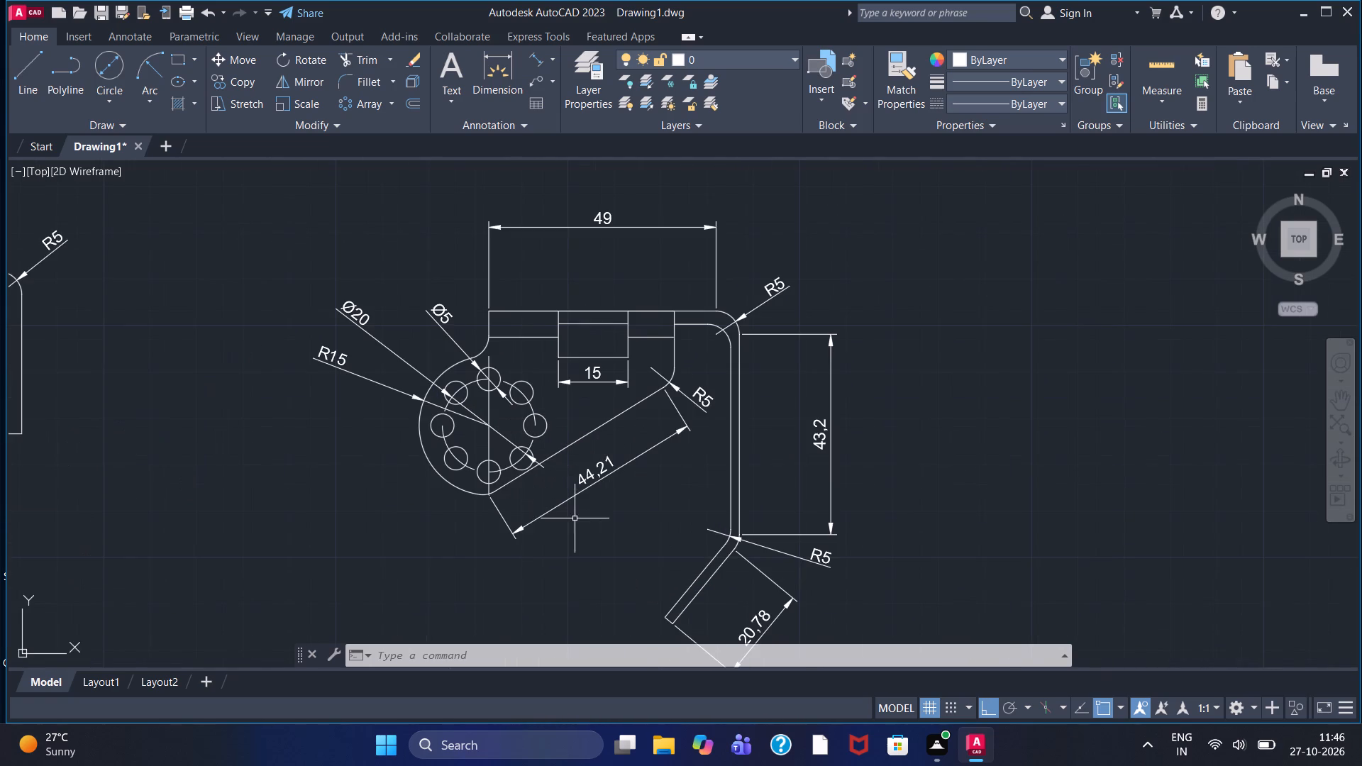
scroll(566, 526, down, 1)
scroll(565, 526, up, 1)
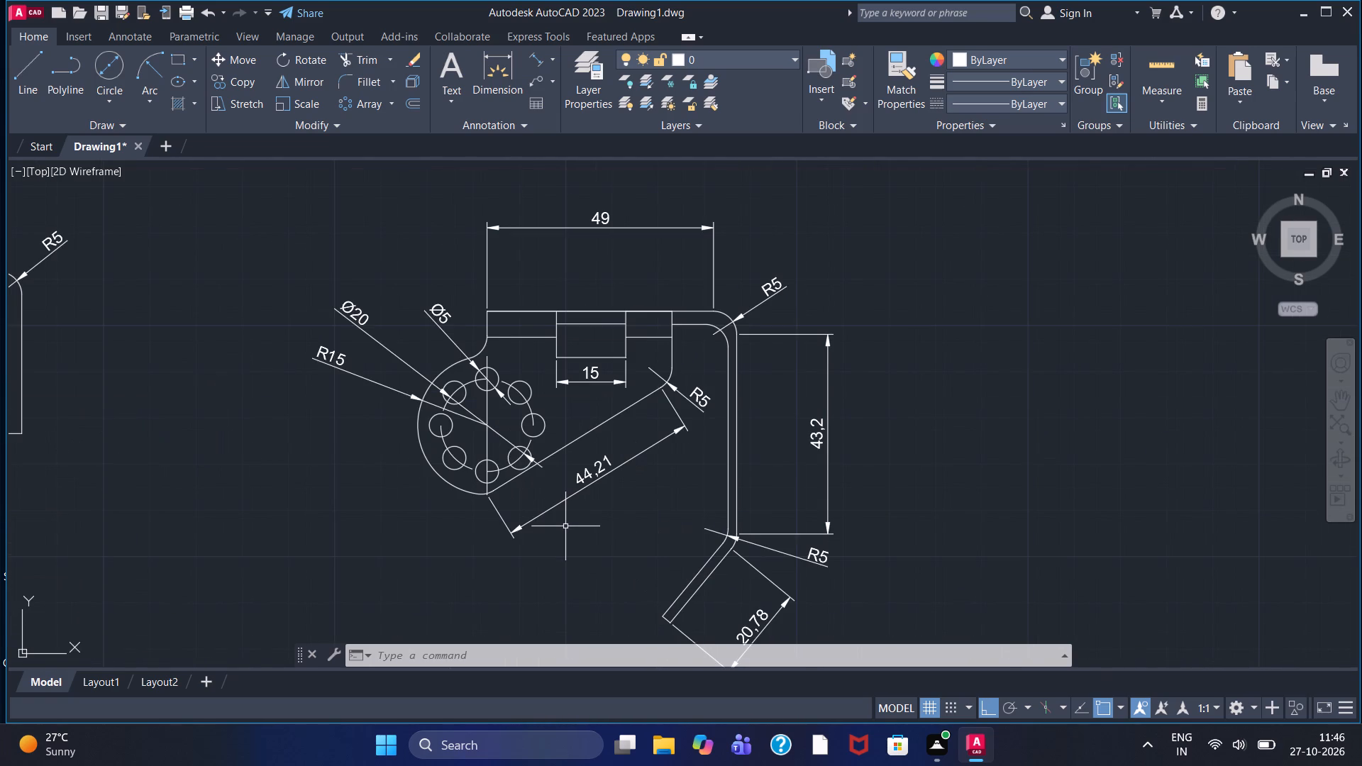
scroll(564, 526, down, 1)
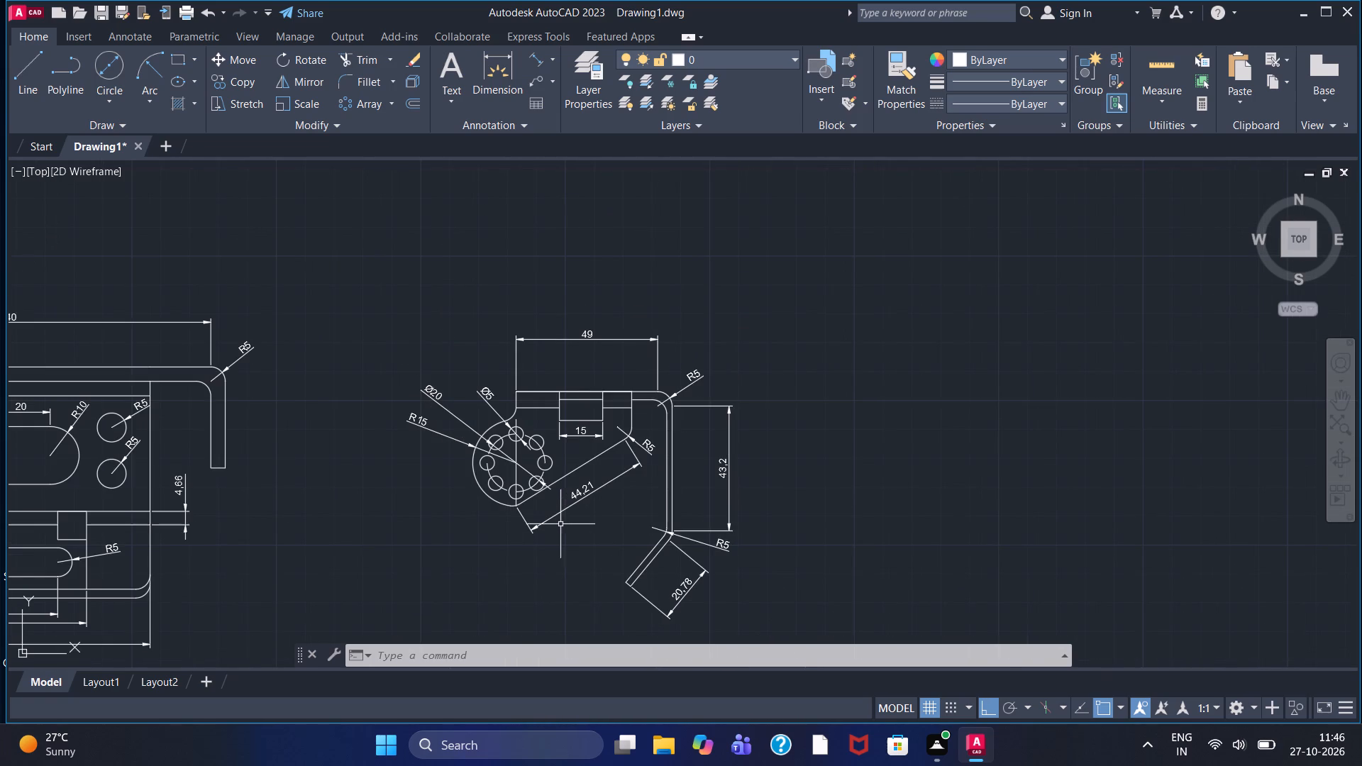
scroll(561, 535, down, 1)
scroll(560, 529, up, 4)
scroll(559, 522, down, 1)
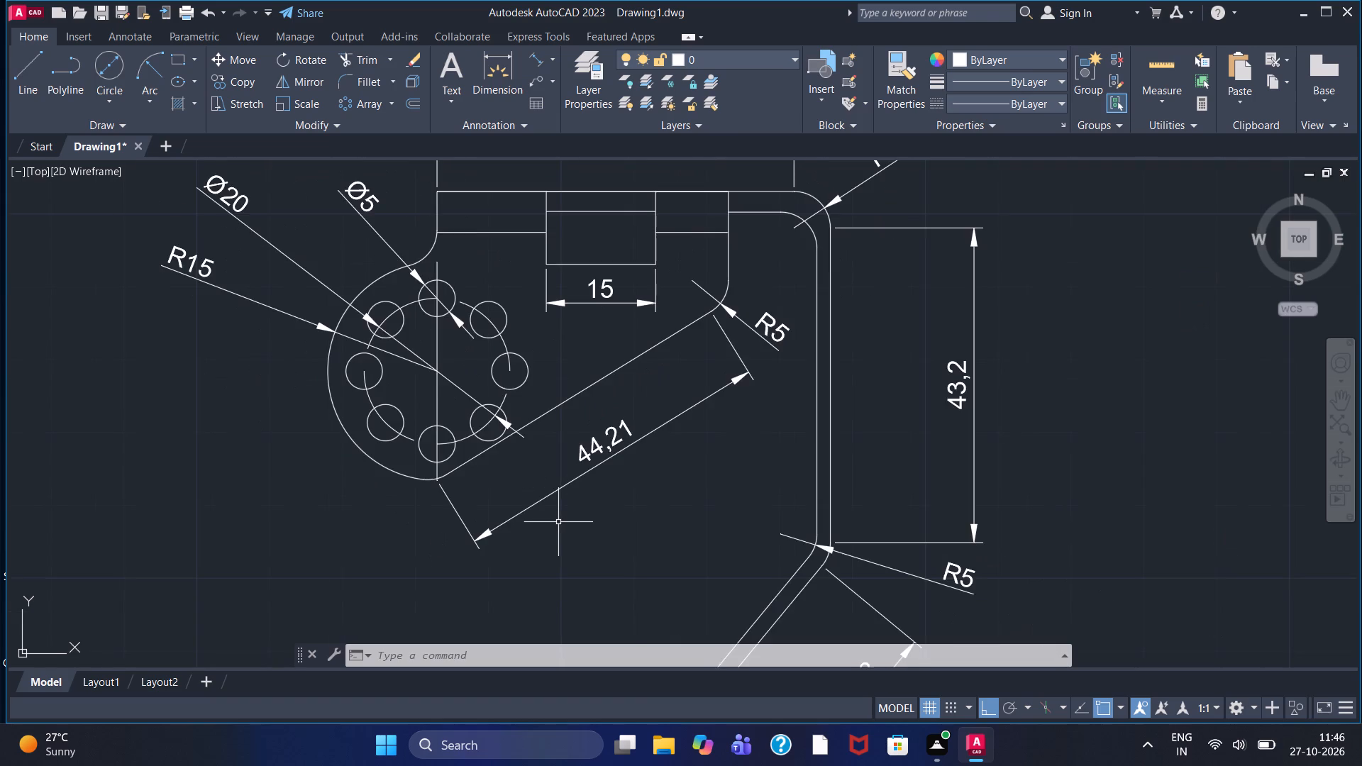
scroll(558, 523, down, 1)
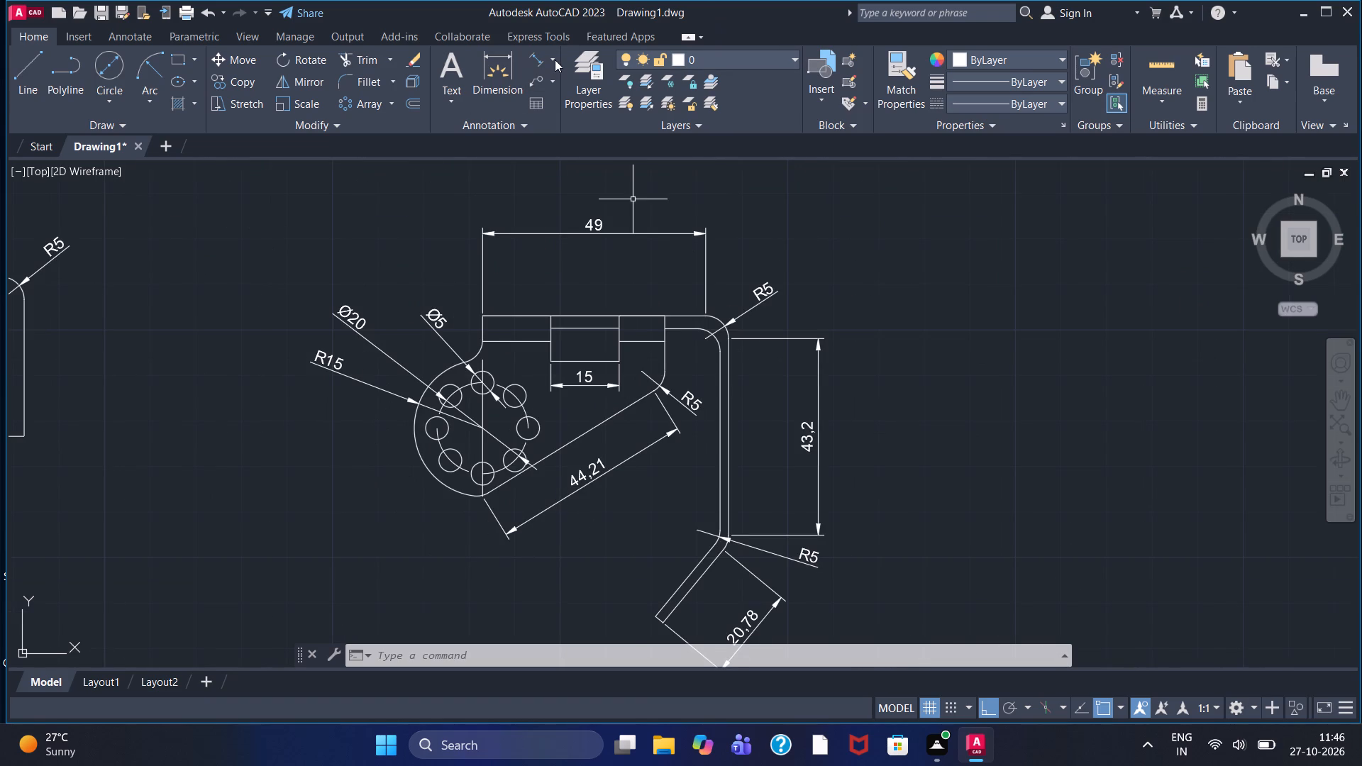
Add a horizontal linear dimension to the straight bottom edge of the central cutout in the two-lug view, placed just below it.
click(555, 60)
click(555, 91)
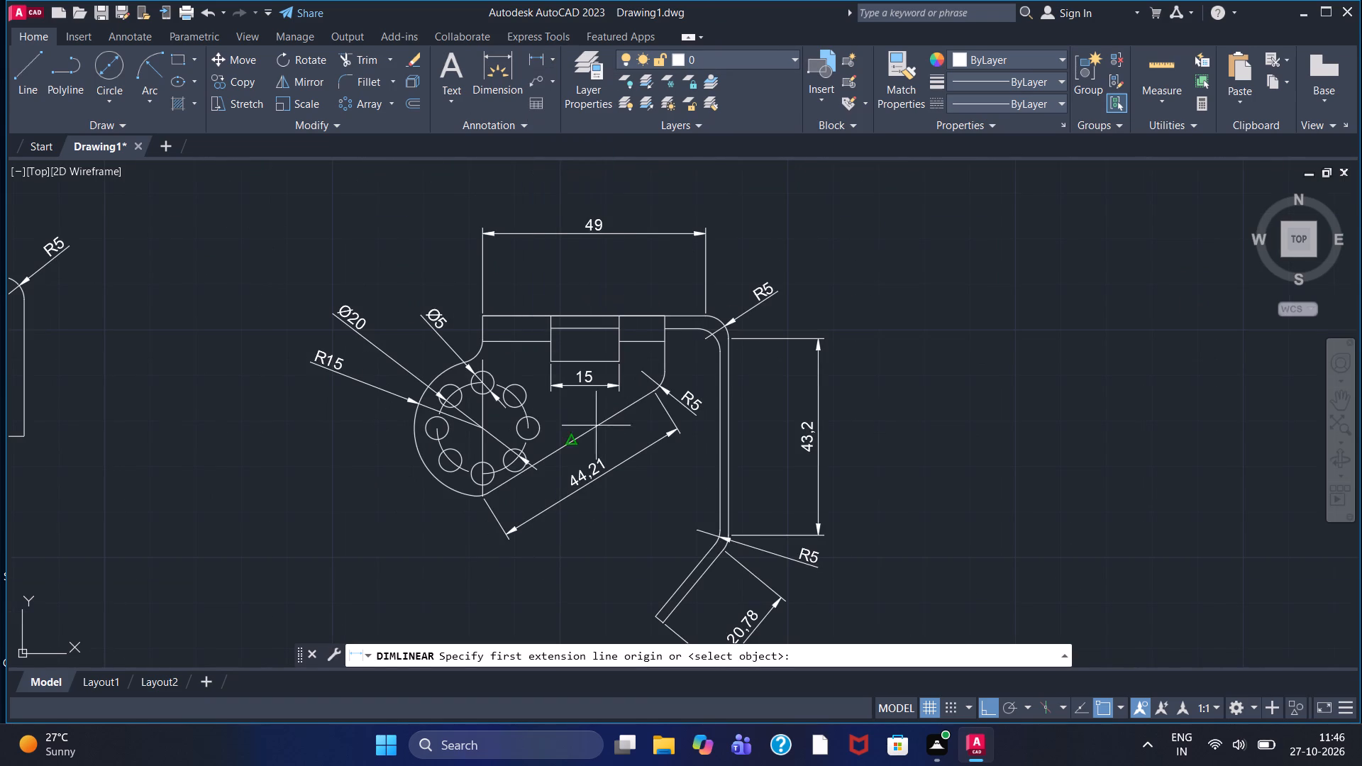
scroll(621, 531, down, 1)
middle_drag(629, 521, 743, 326)
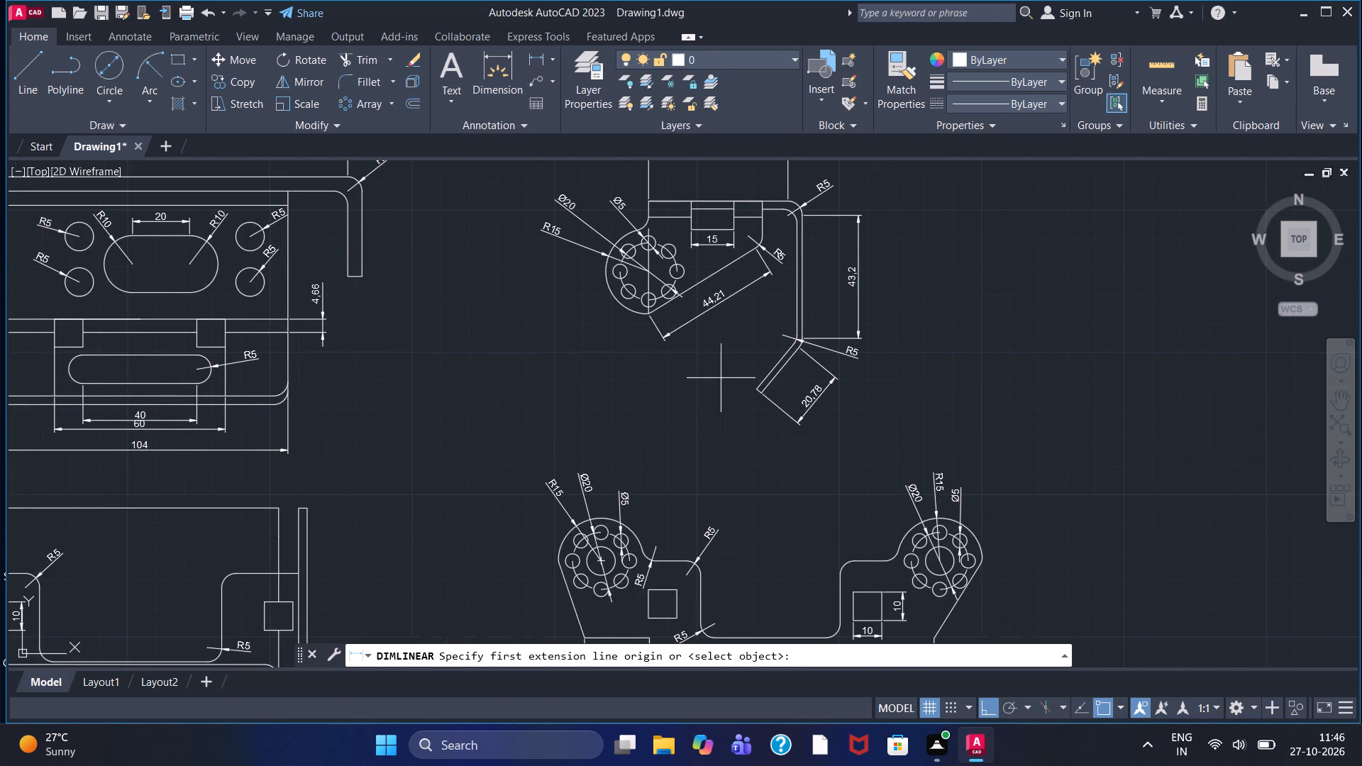
scroll(720, 384, down, 1)
middle_drag(713, 419, 665, 299)
scroll(666, 416, up, 1)
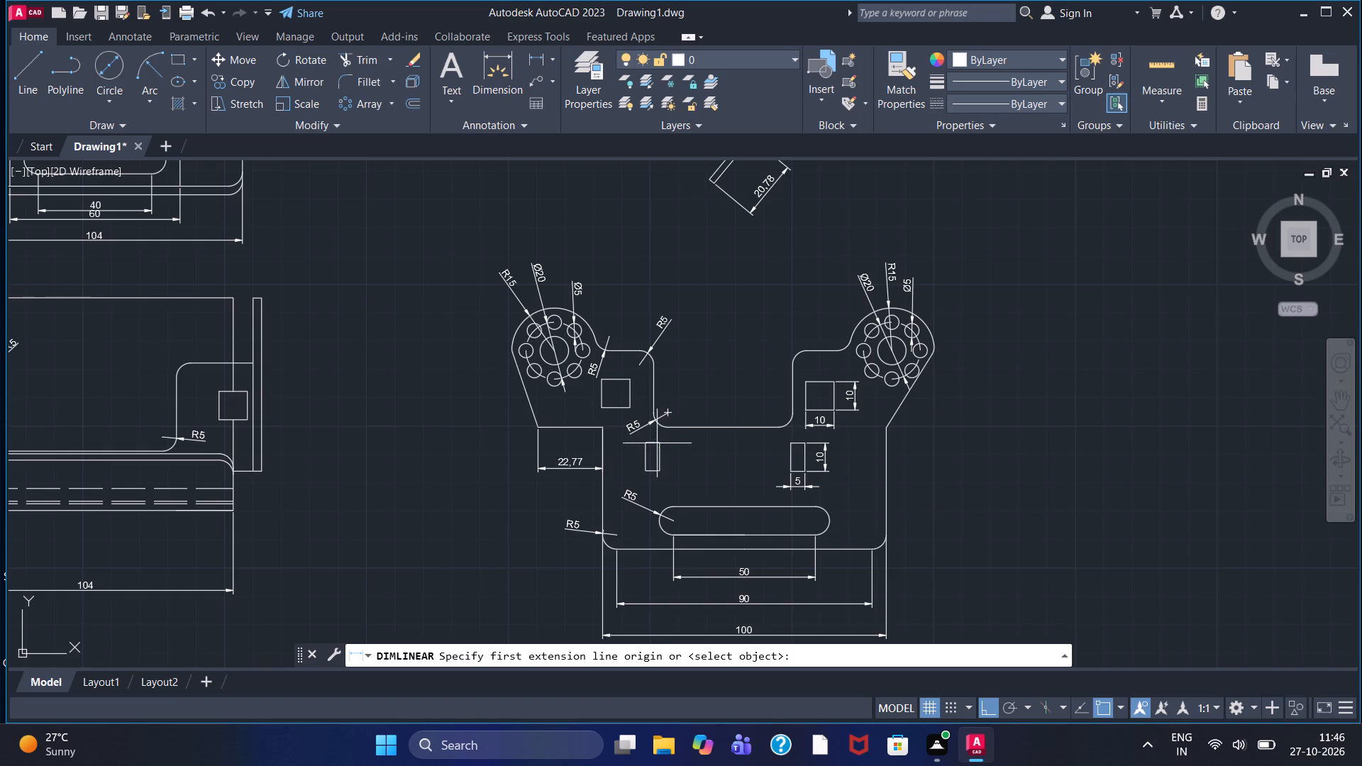
scroll(660, 434, up, 2)
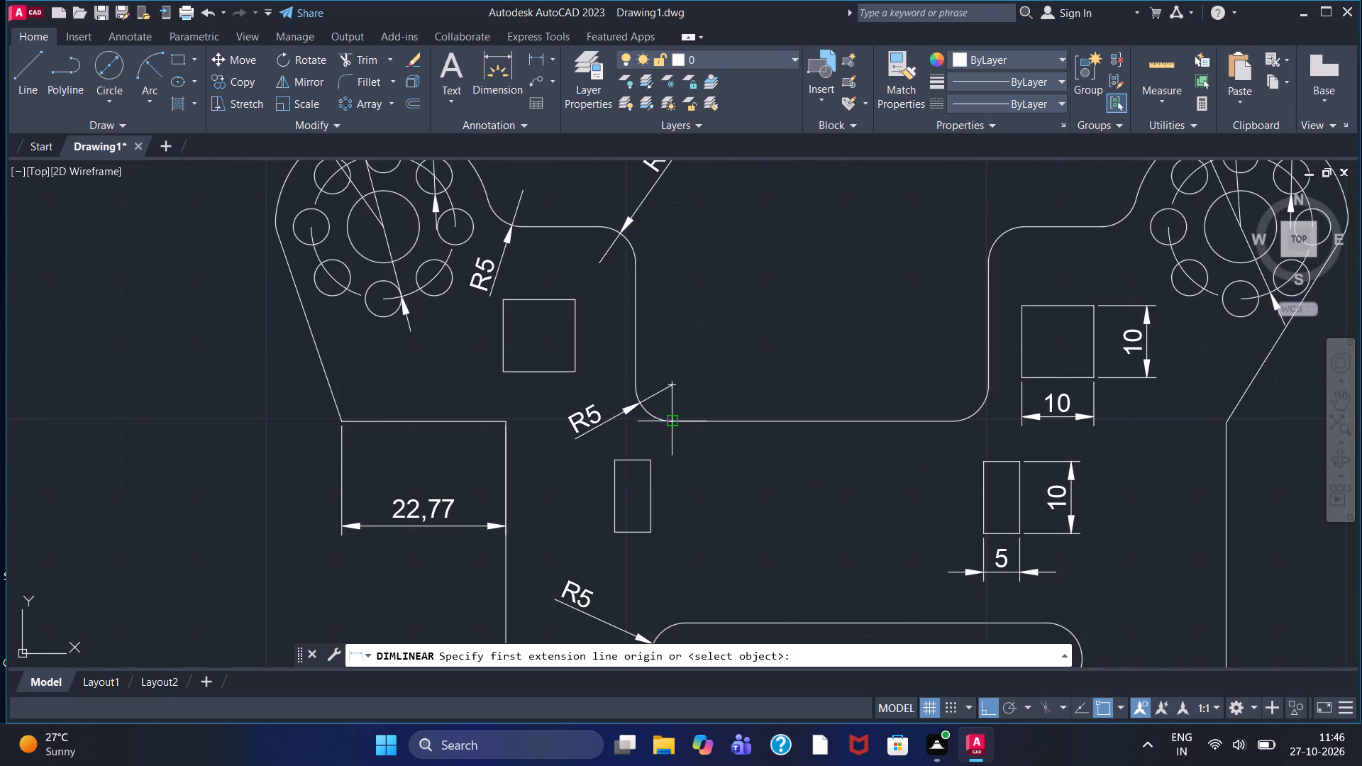
click(672, 426)
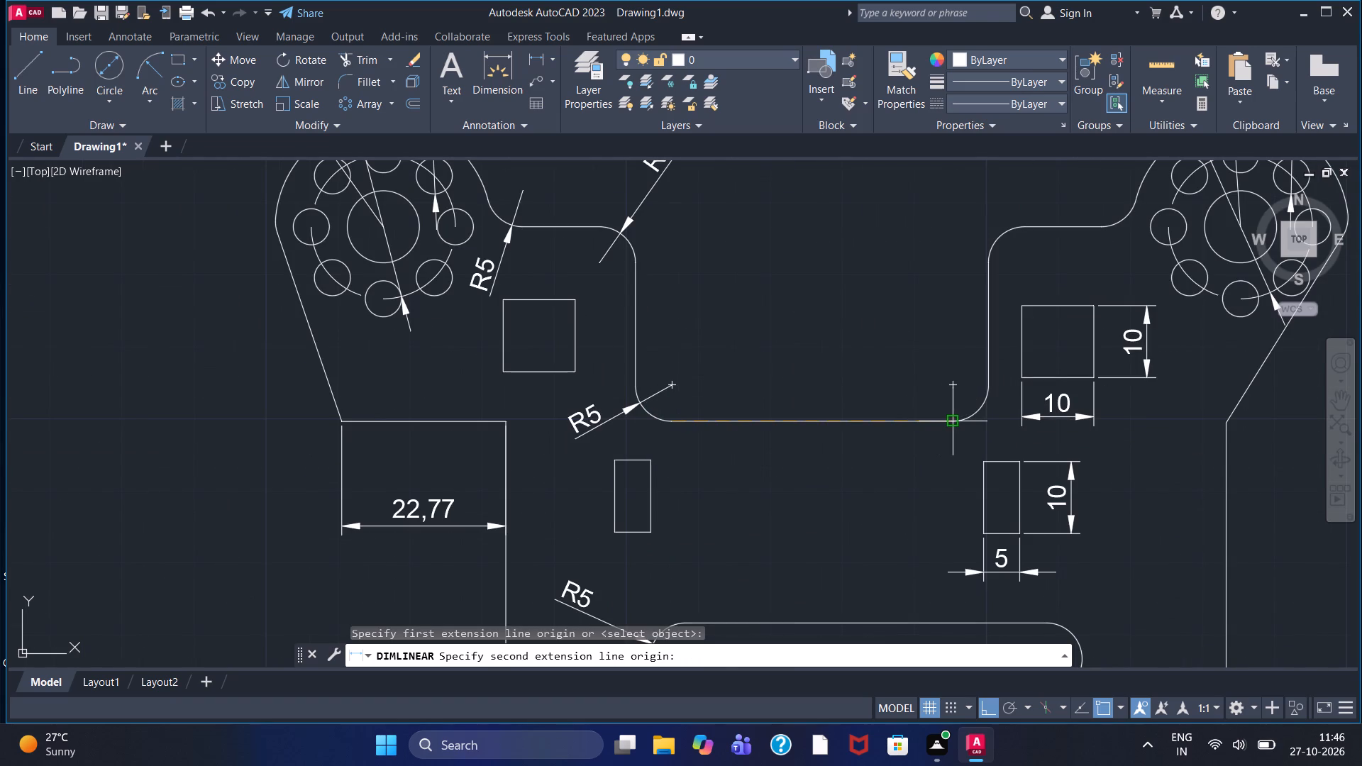
click(953, 422)
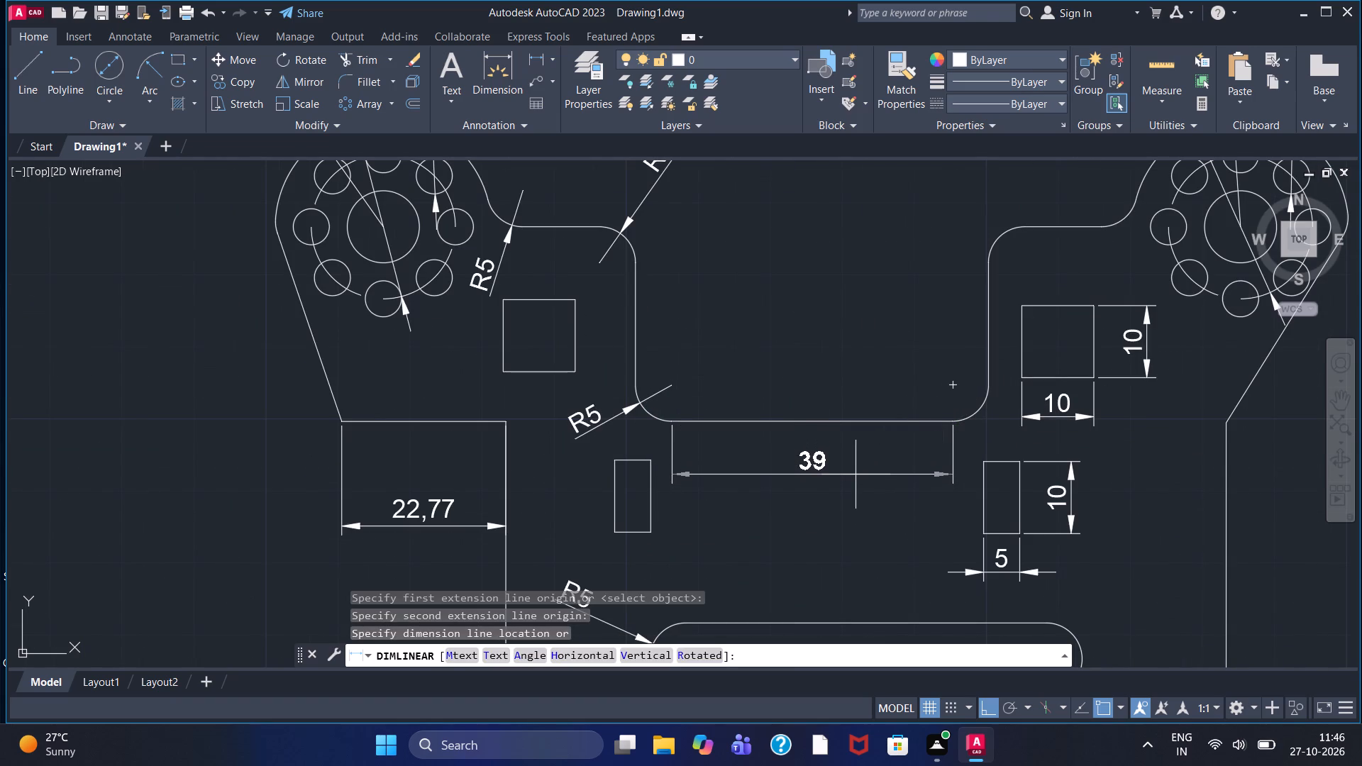
click(856, 474)
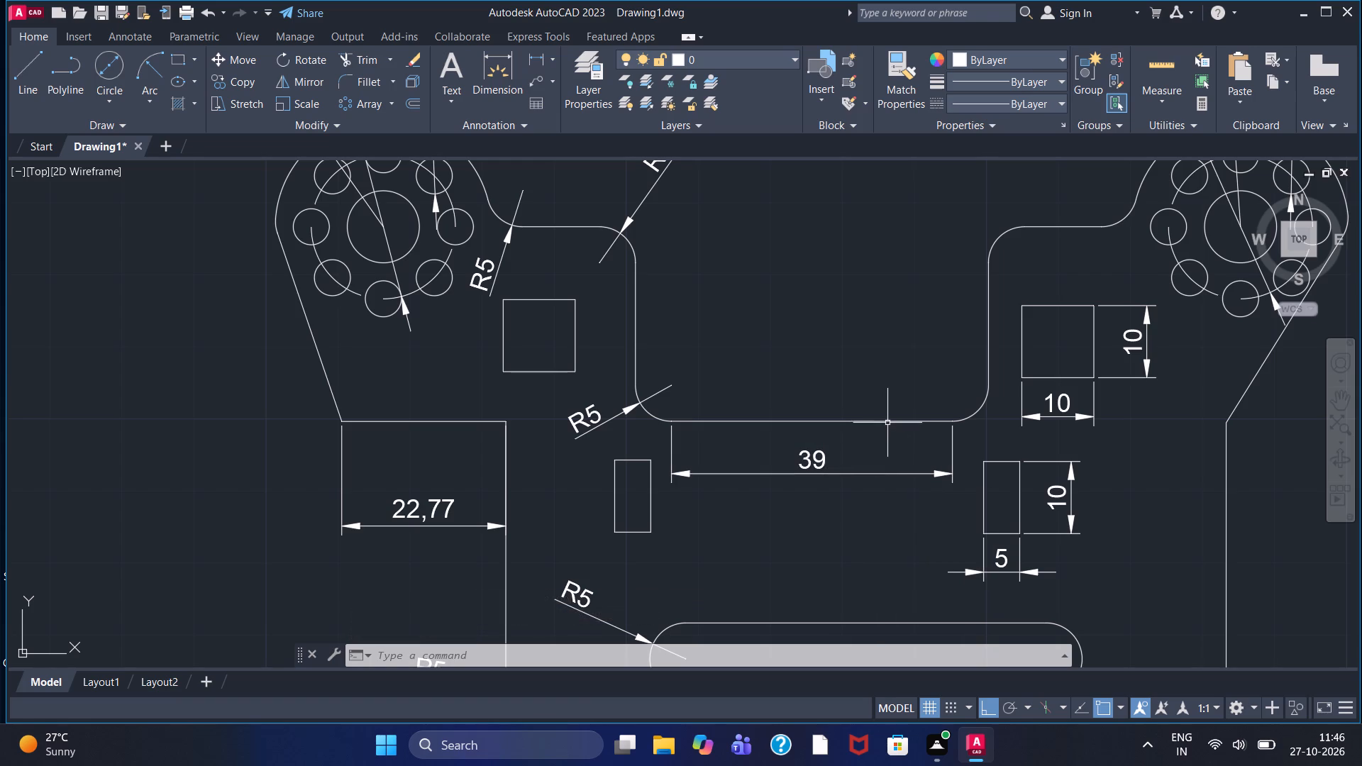
Examine the two-lug view and its neighbouring views for features that still lack a dimension.
middle_drag(838, 314, 760, 355)
scroll(754, 357, down, 1)
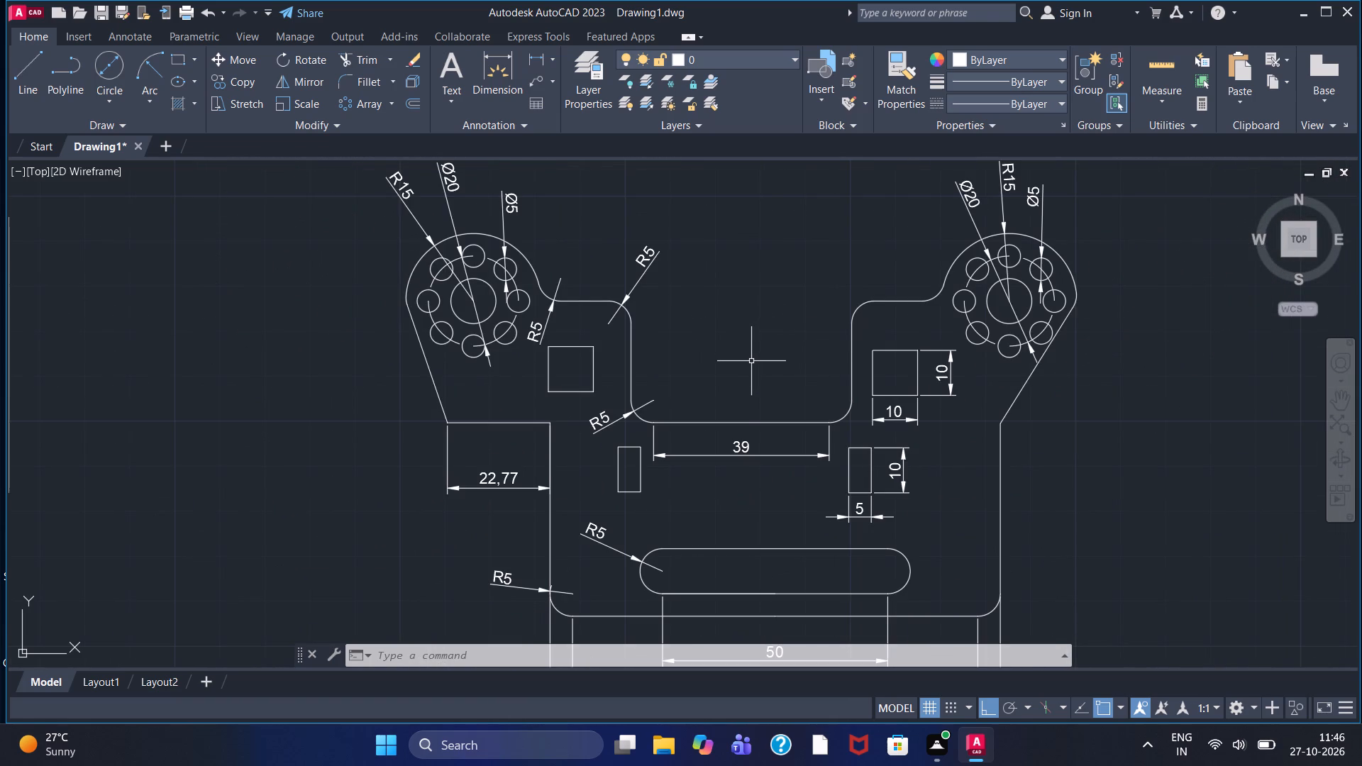
scroll(746, 351, down, 1)
scroll(746, 351, up, 1)
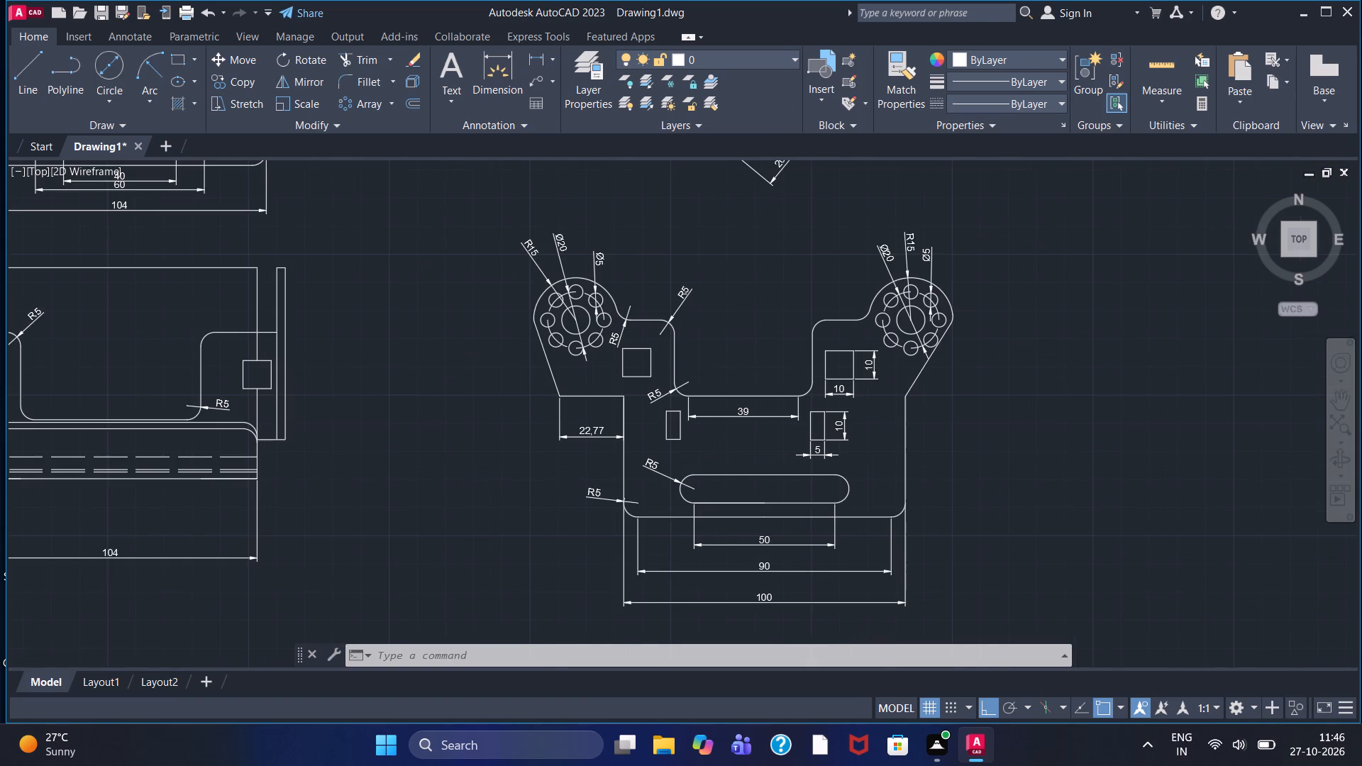
middle_drag(748, 351, 653, 401)
scroll(652, 398, down, 1)
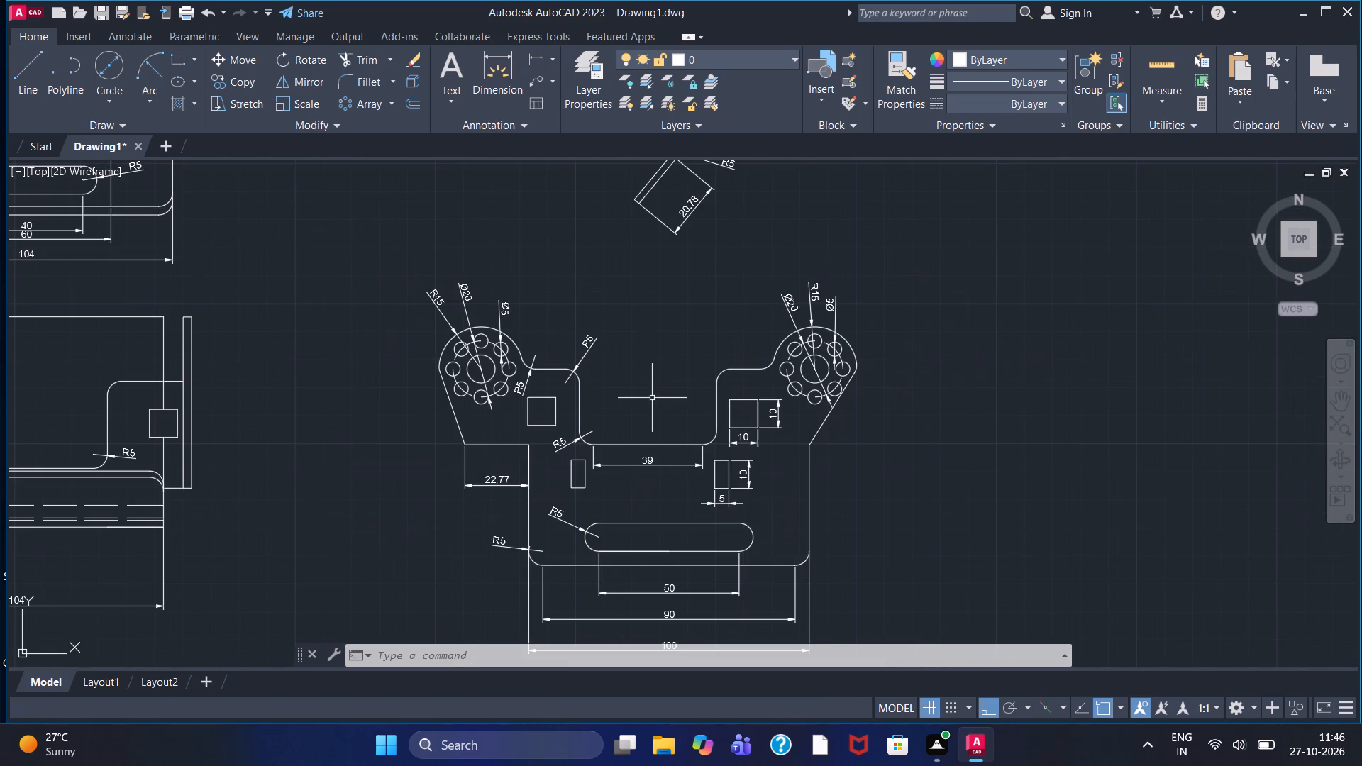
middle_drag(655, 384, 665, 417)
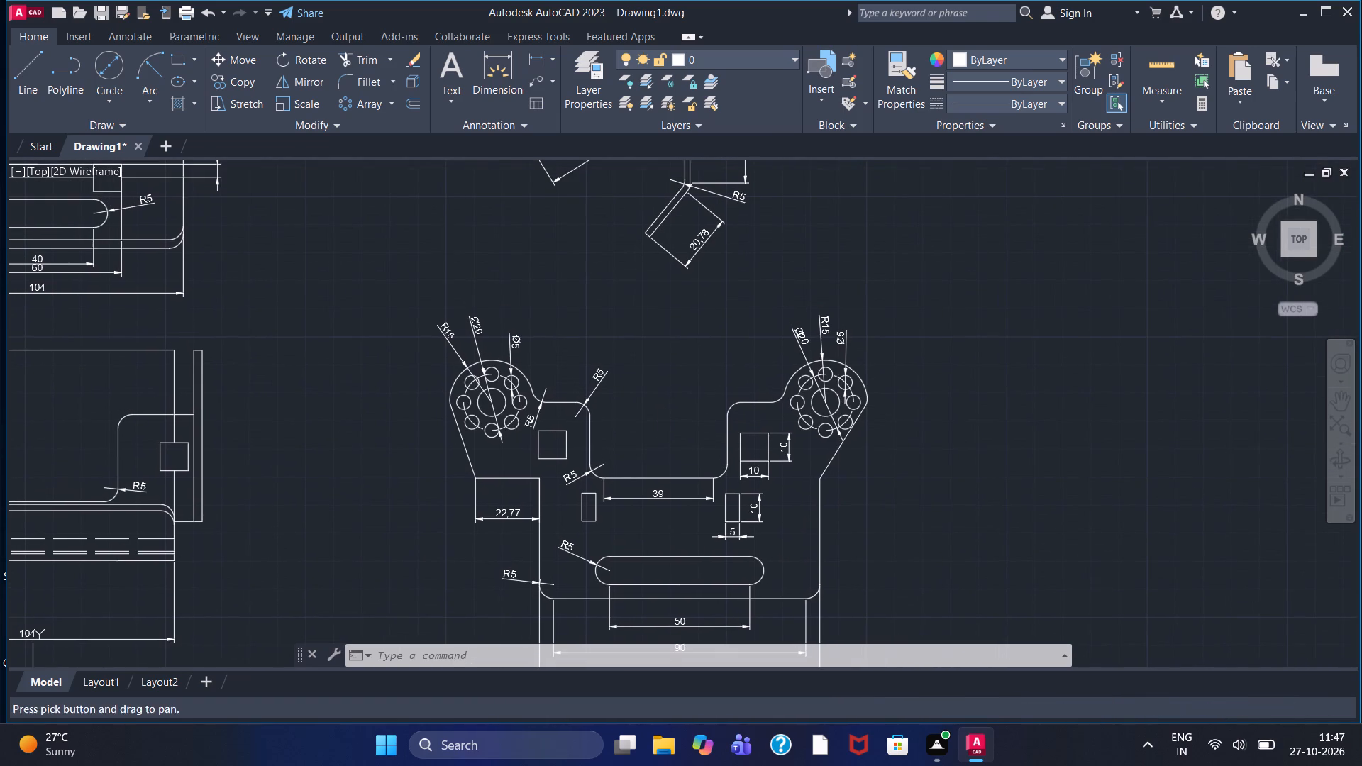
scroll(658, 421, up, 1)
scroll(658, 421, down, 1)
middle_drag(656, 422, 691, 392)
scroll(690, 394, down, 1)
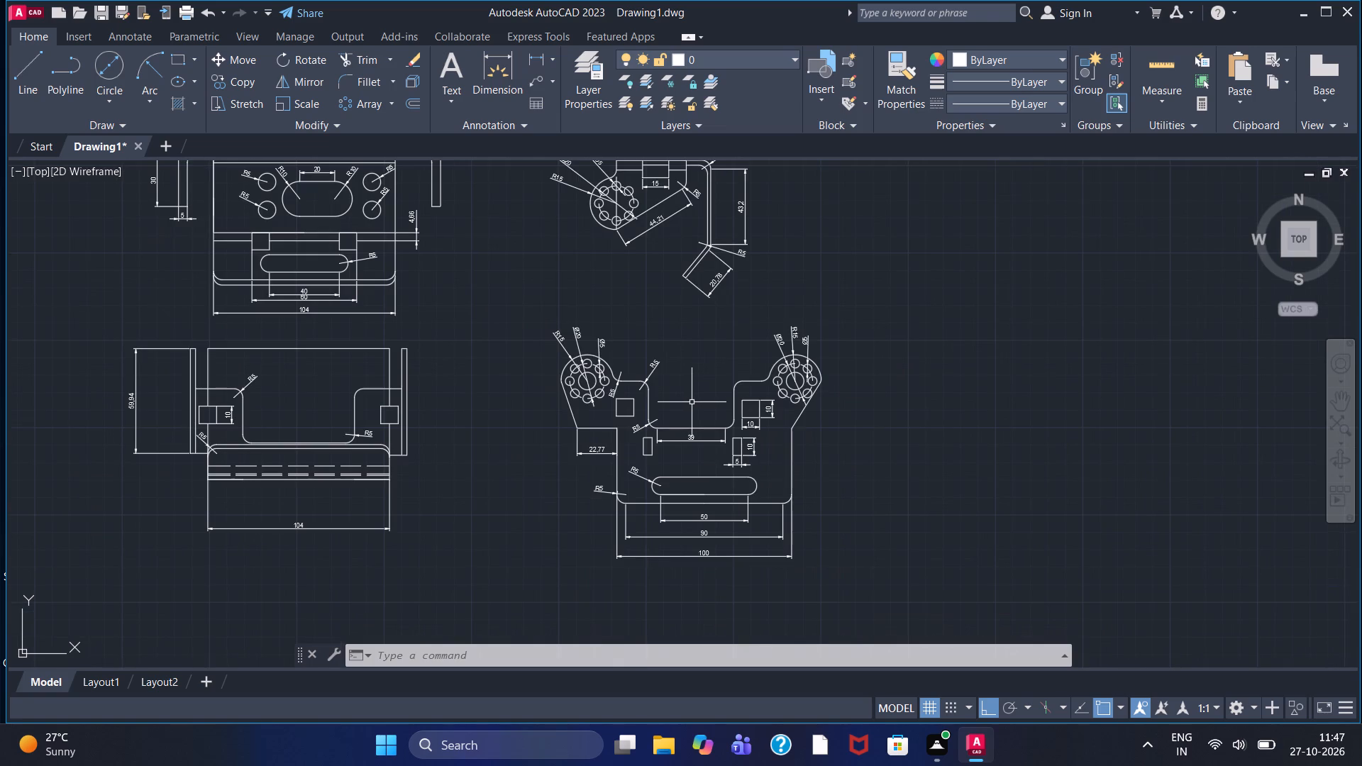
middle_drag(696, 394, 660, 376)
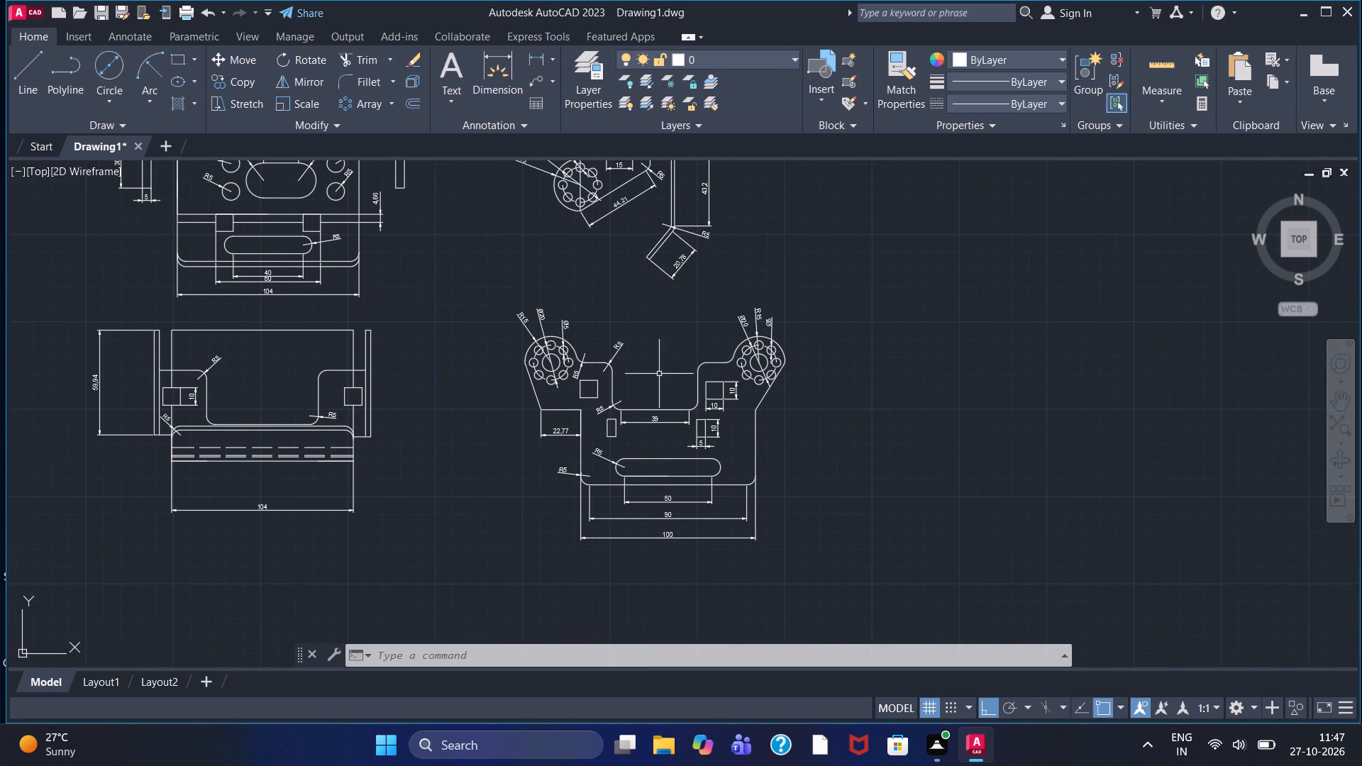
scroll(659, 372, up, 2)
scroll(659, 372, down, 1)
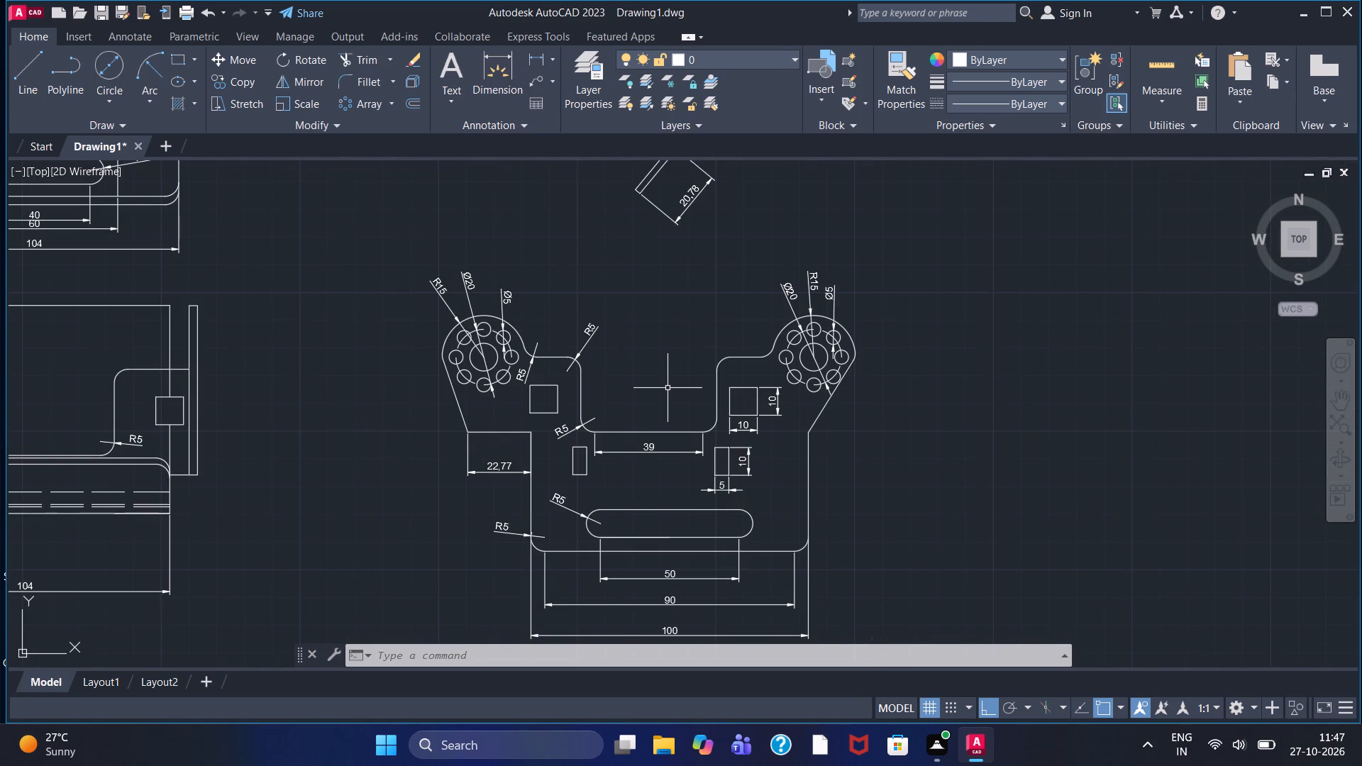
middle_click(666, 387)
middle_drag(665, 388, 605, 388)
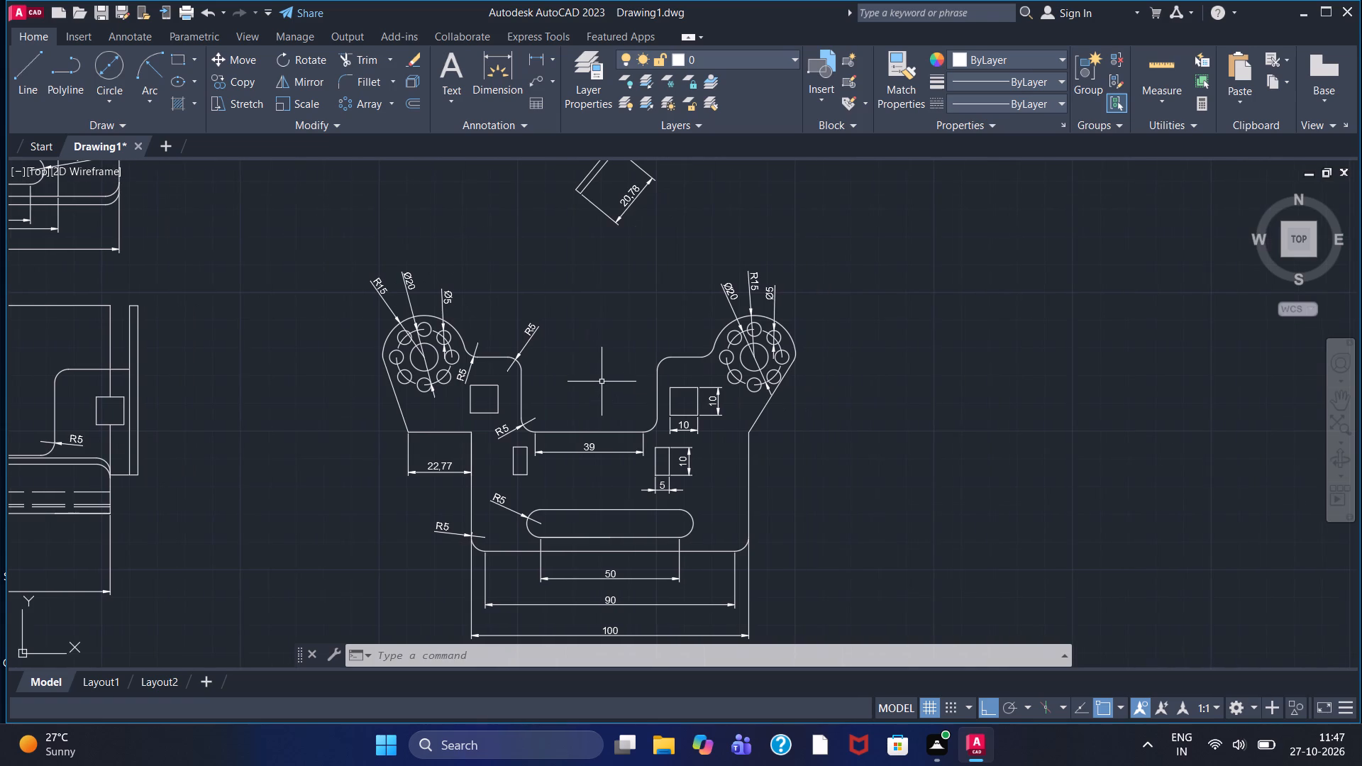
Examine the two-lug view up close and alongside its neighbouring view for features that still lack a dimension.
scroll(602, 381, up, 1)
scroll(602, 379, down, 1)
middle_drag(602, 379, 597, 345)
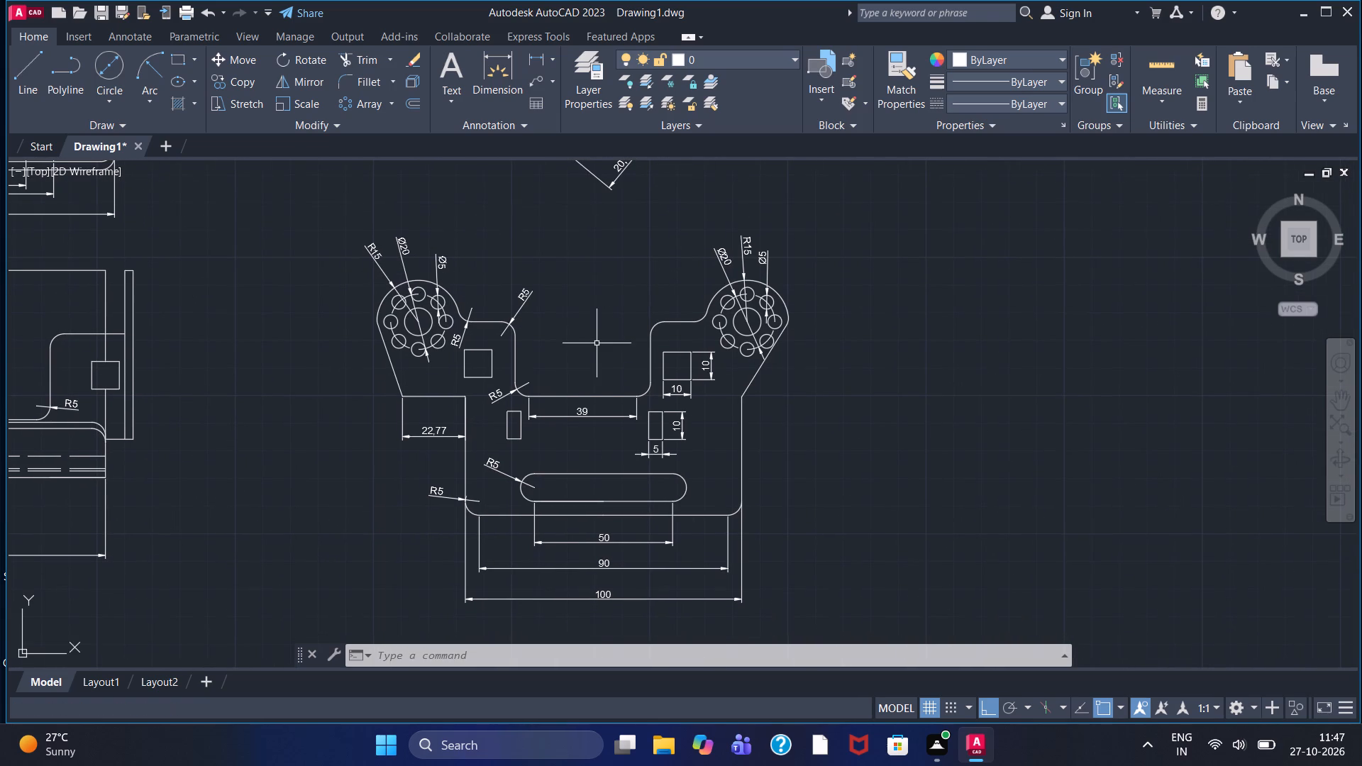
scroll(597, 349, up, 2)
scroll(597, 349, down, 2)
scroll(594, 348, up, 1)
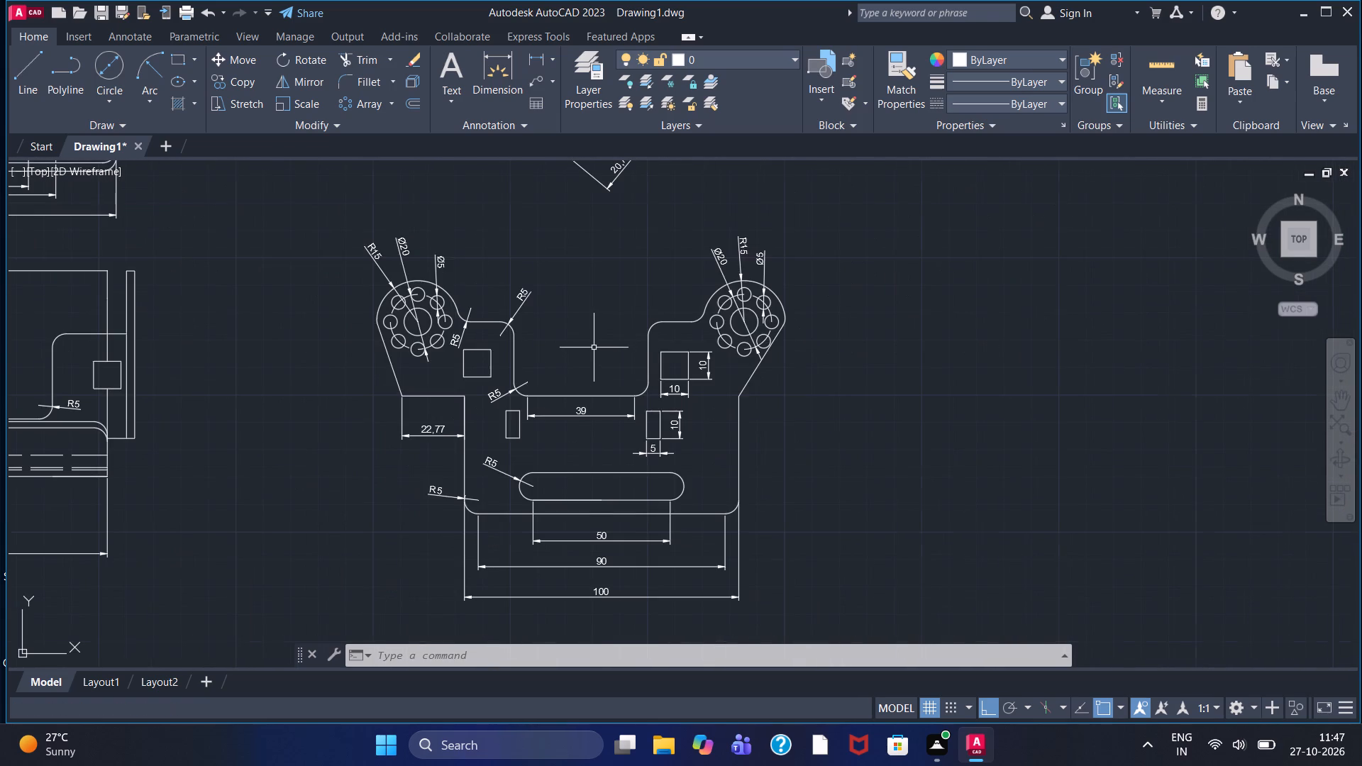
scroll(592, 348, down, 1)
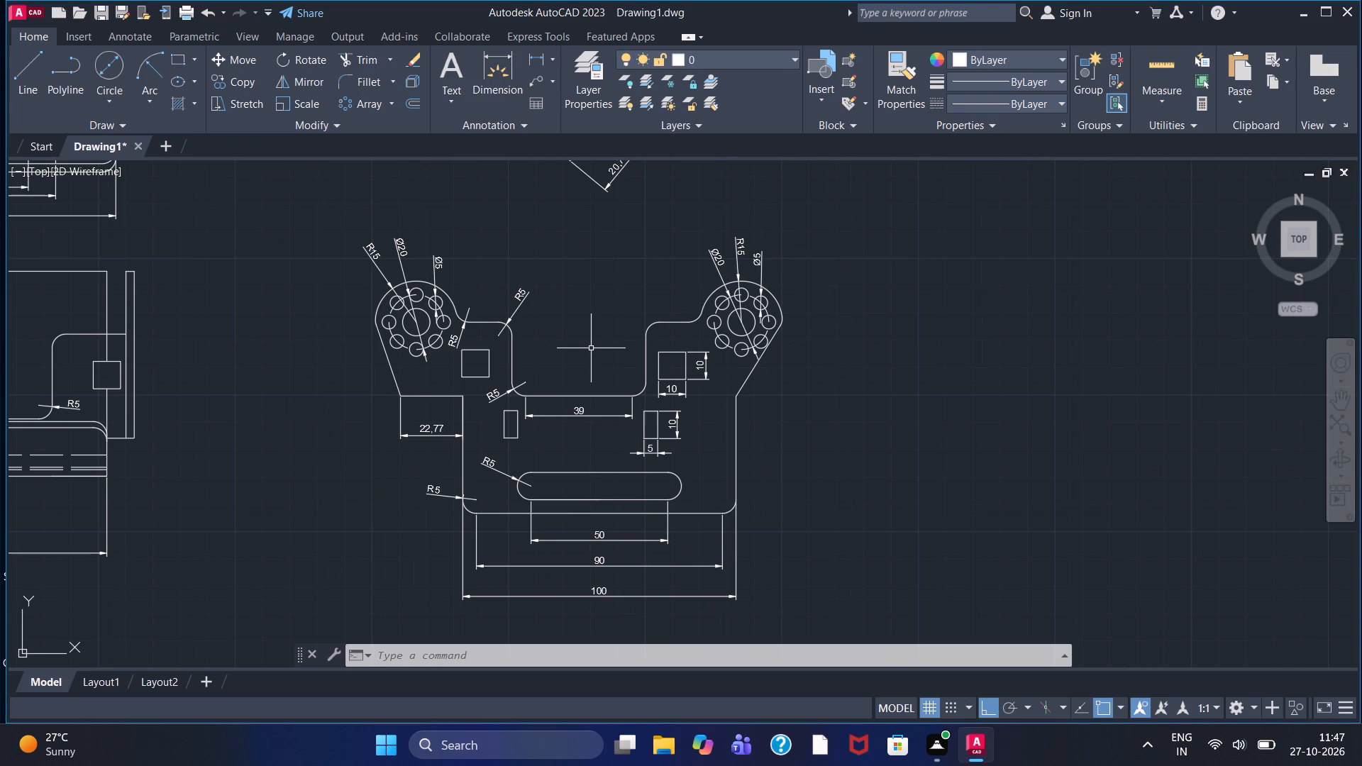
middle_drag(591, 348, 578, 351)
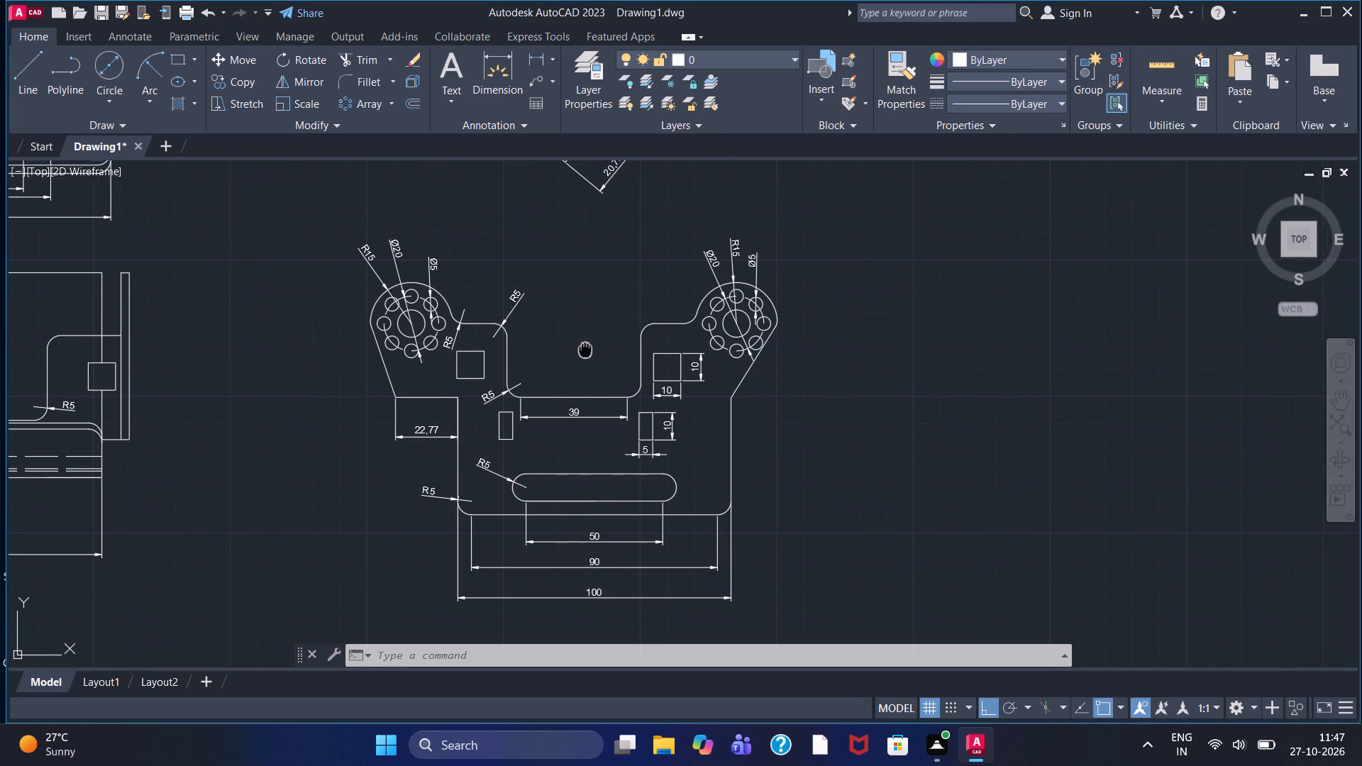
middle_drag(578, 351, 570, 348)
middle_drag(567, 348, 567, 311)
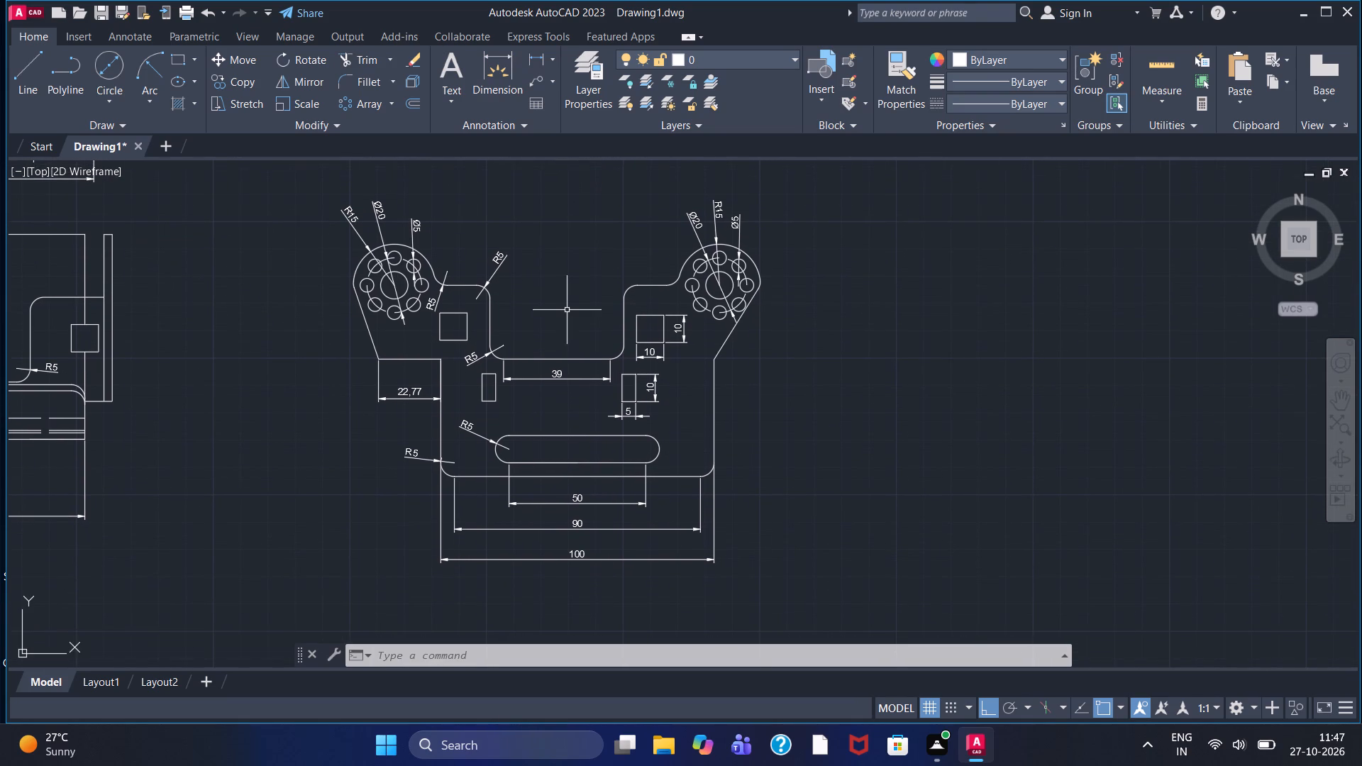
scroll(573, 309, up, 1)
scroll(573, 309, down, 1)
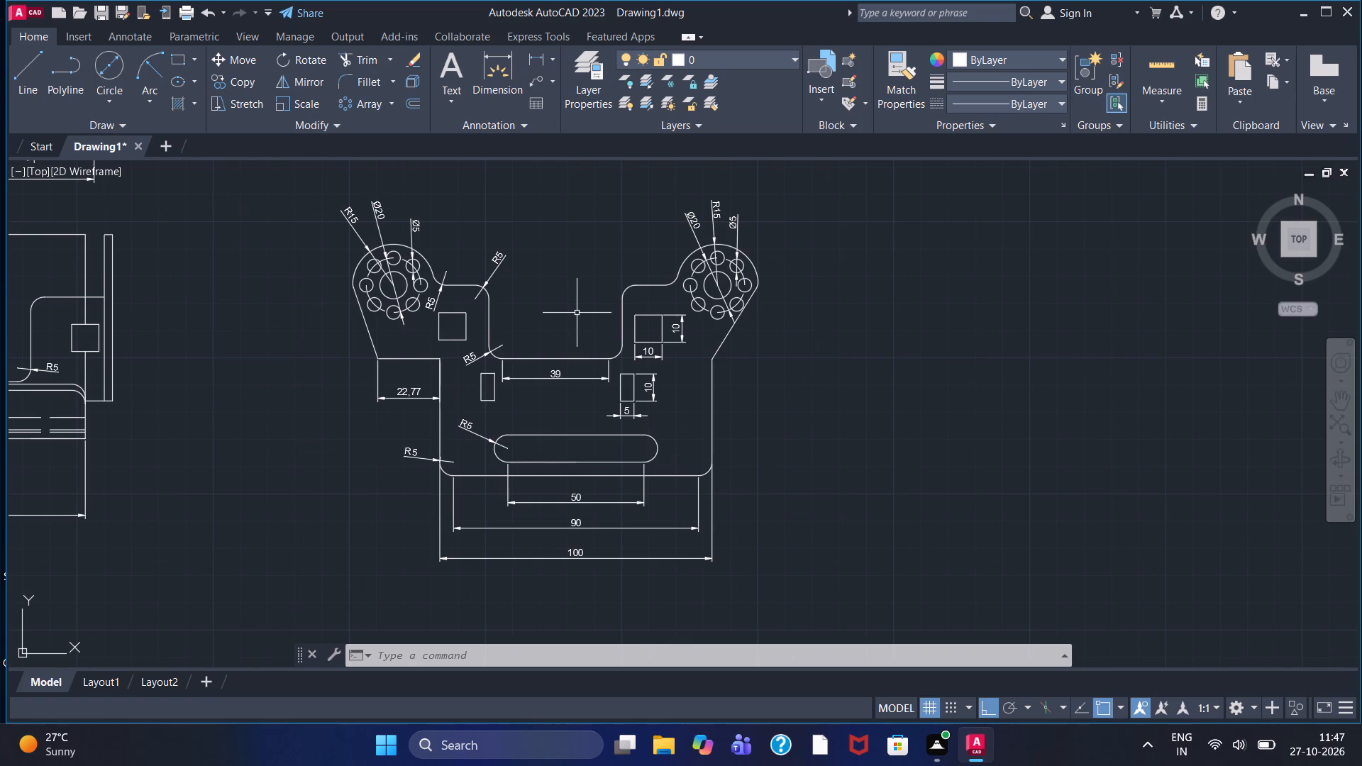
middle_drag(583, 325, 562, 327)
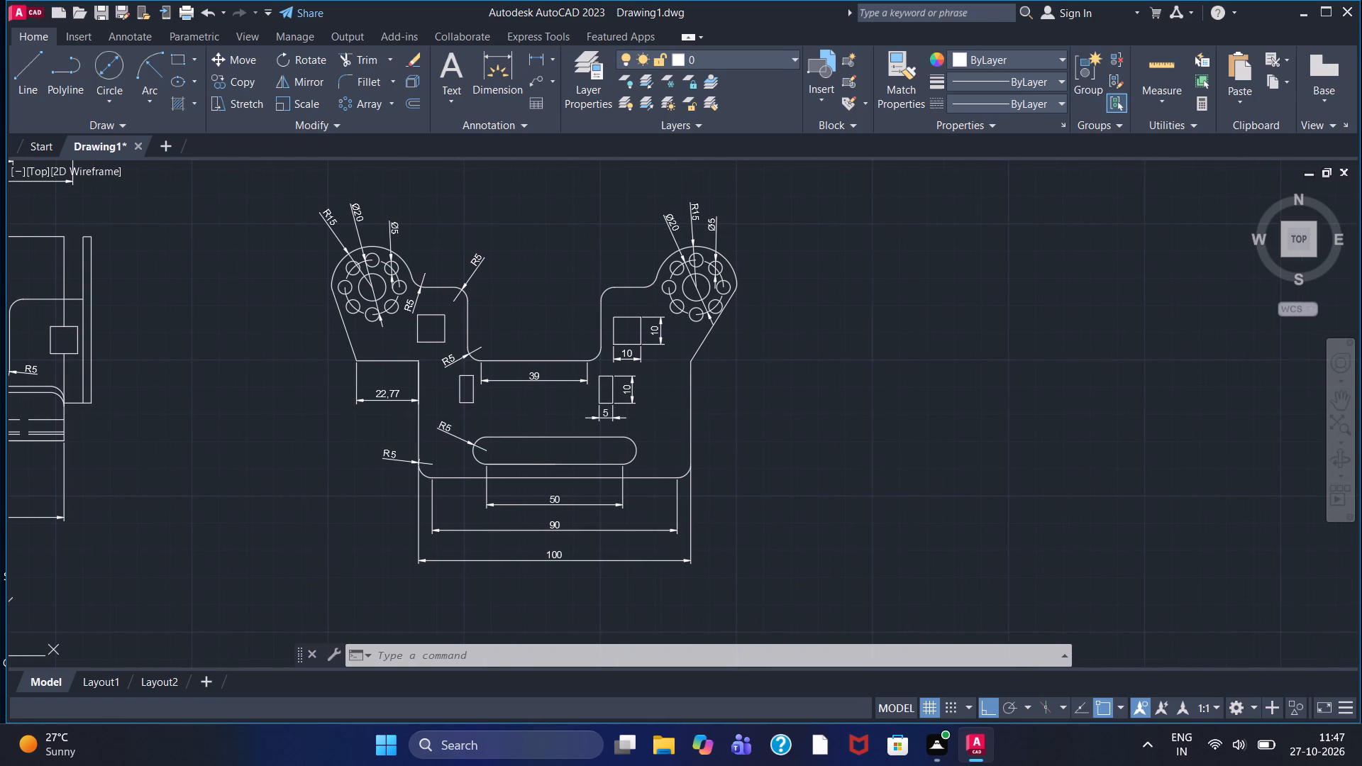
middle_drag(562, 327, 570, 302)
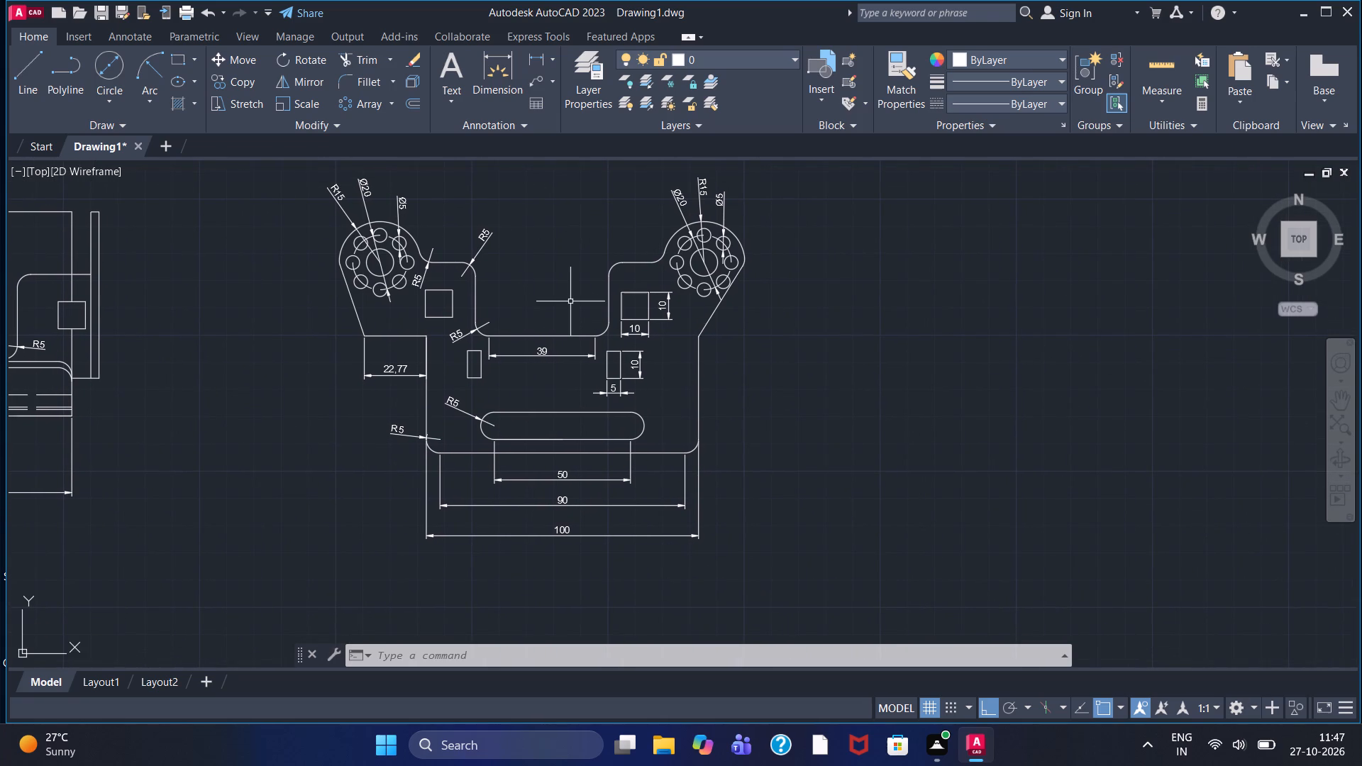
scroll(571, 302, down, 1)
scroll(571, 305, up, 1)
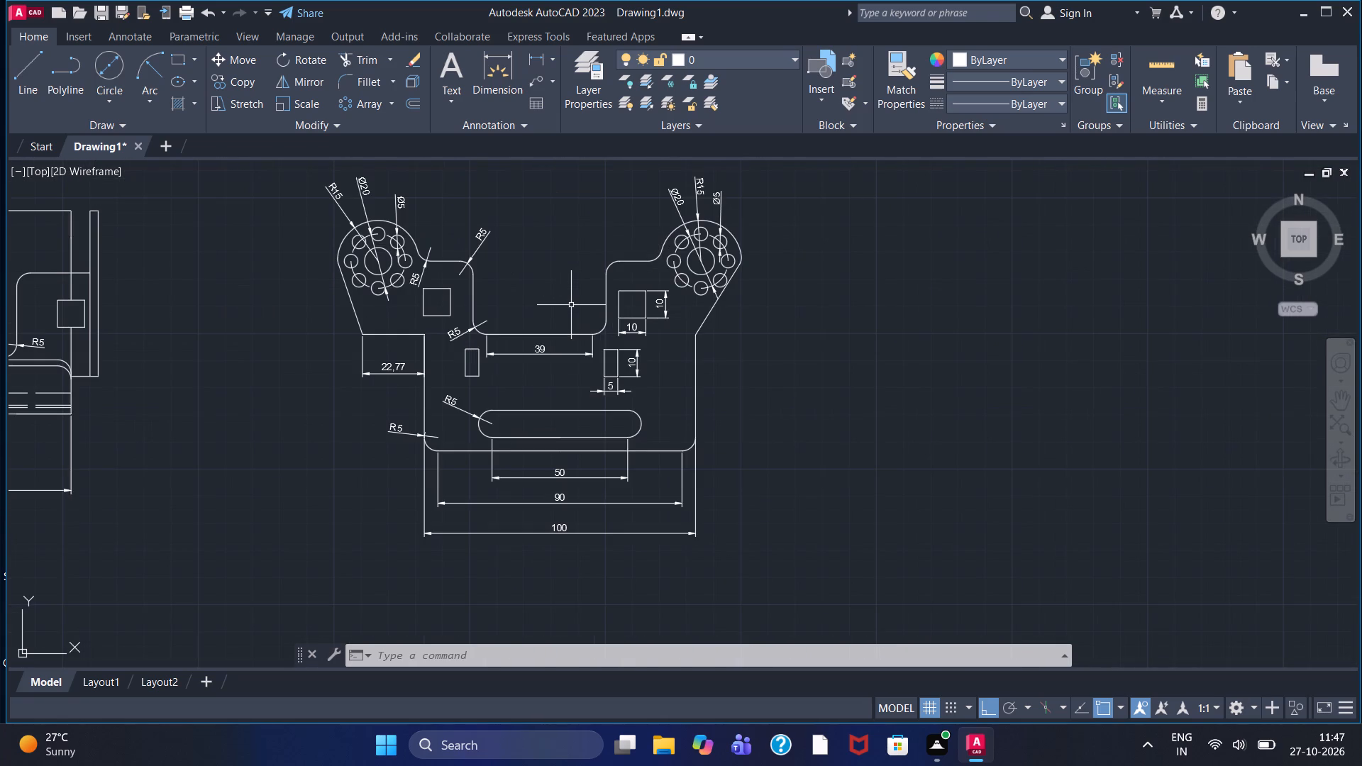
middle_drag(578, 287, 565, 292)
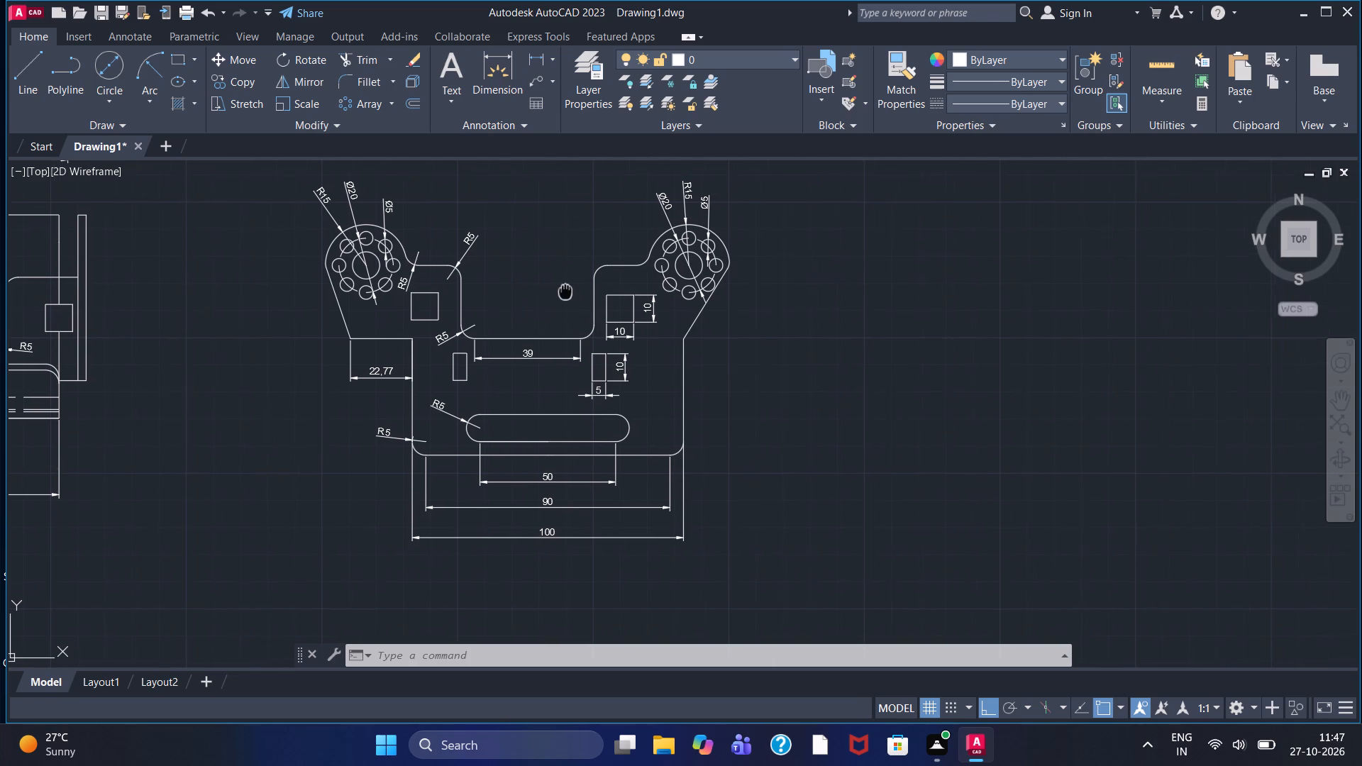
middle_drag(565, 292, 607, 276)
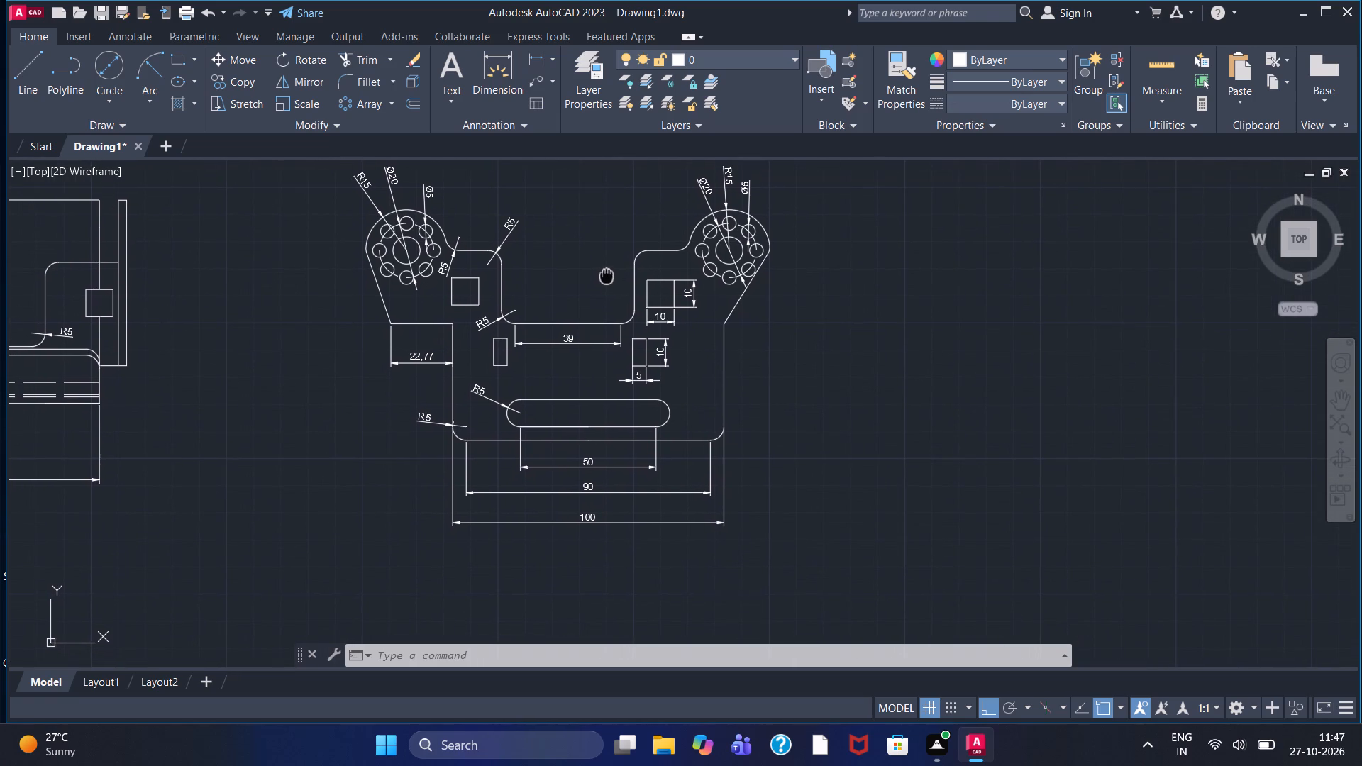
middle_drag(607, 276, 606, 284)
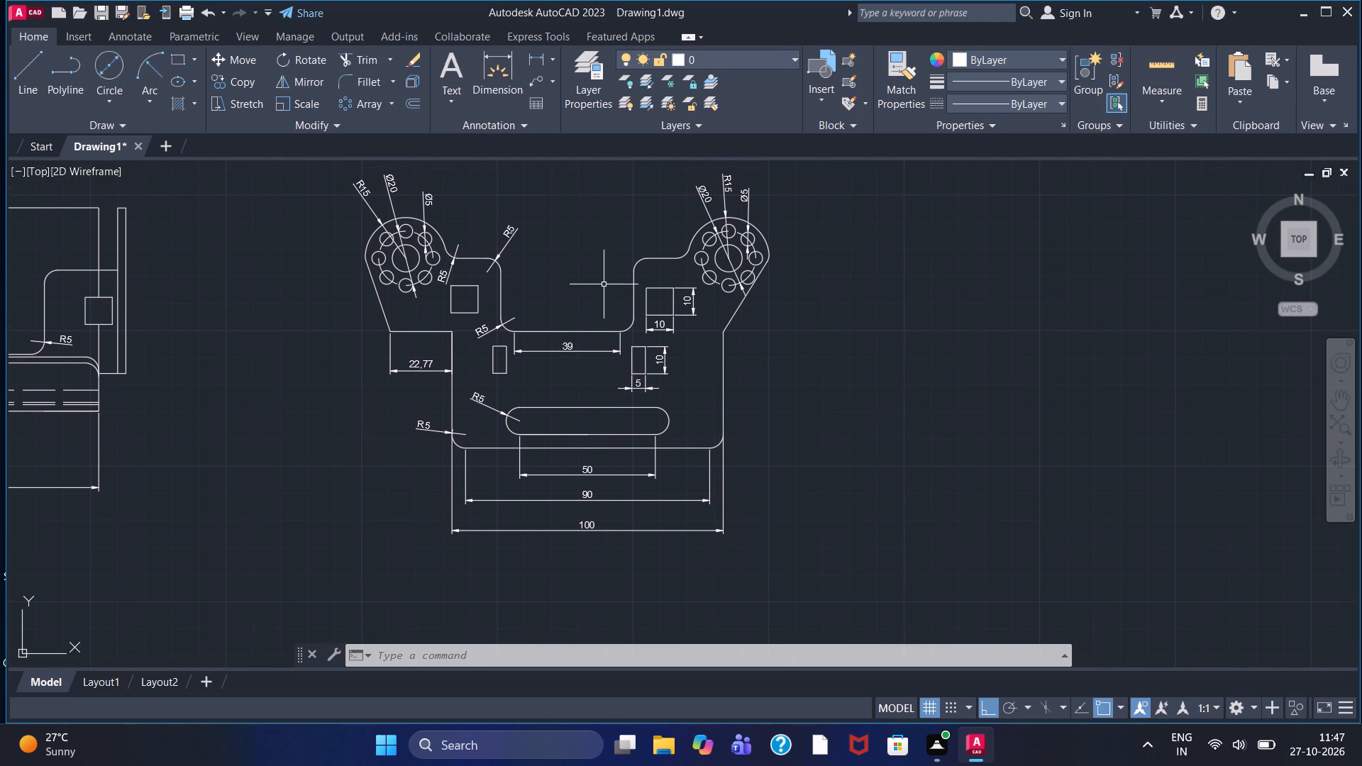
middle_drag(556, 282, 670, 314)
scroll(548, 297, down, 1)
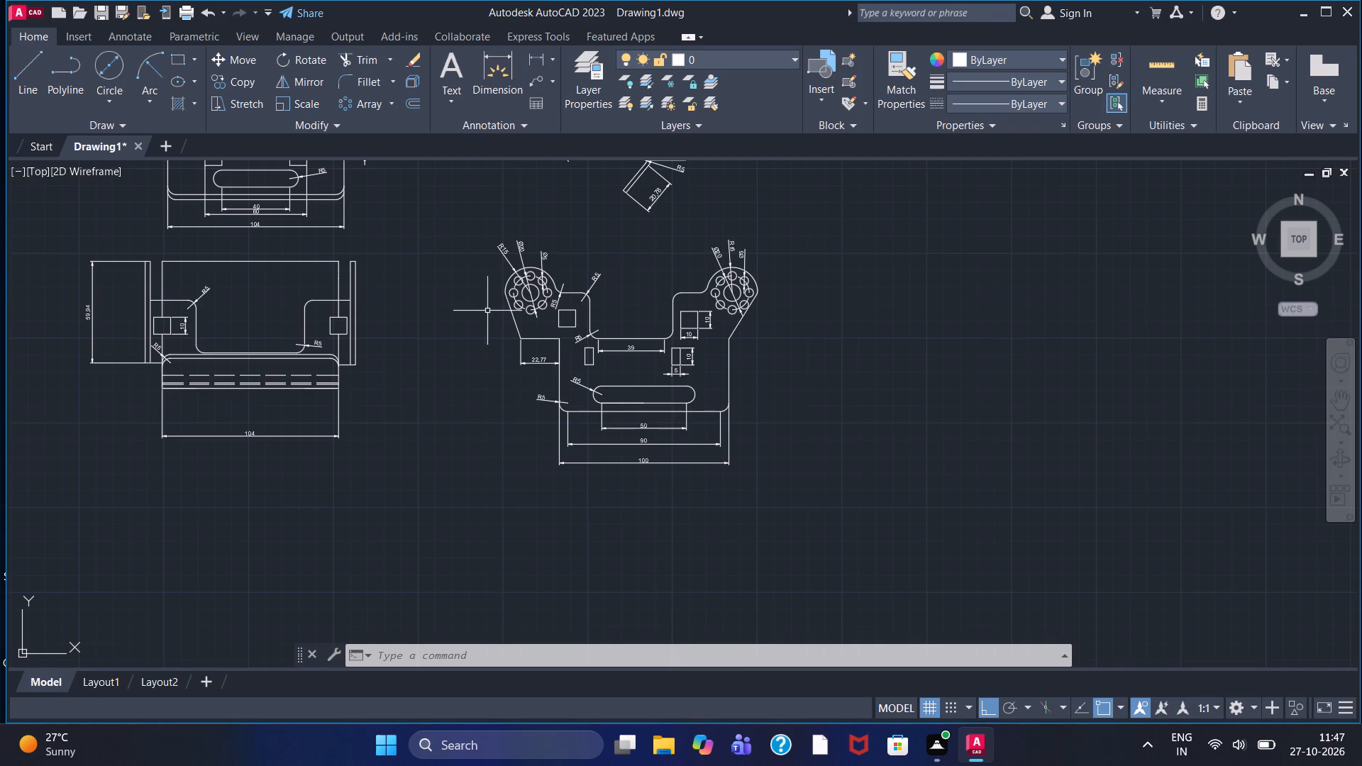
scroll(511, 307, down, 1)
scroll(511, 308, up, 1)
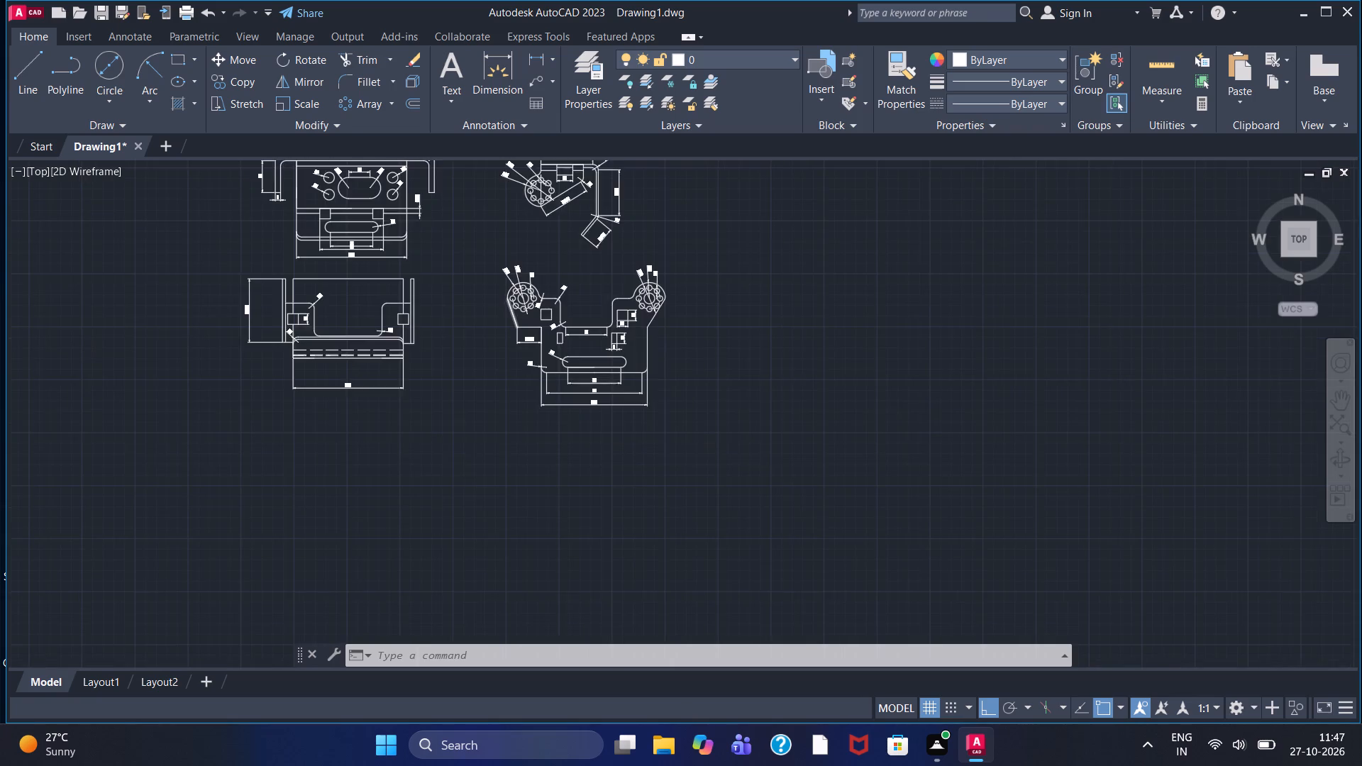
scroll(511, 308, up, 1)
middle_drag(716, 313, 681, 325)
middle_drag(697, 304, 699, 282)
middle_drag(698, 281, 694, 274)
scroll(694, 274, down, 1)
middle_drag(690, 274, 690, 249)
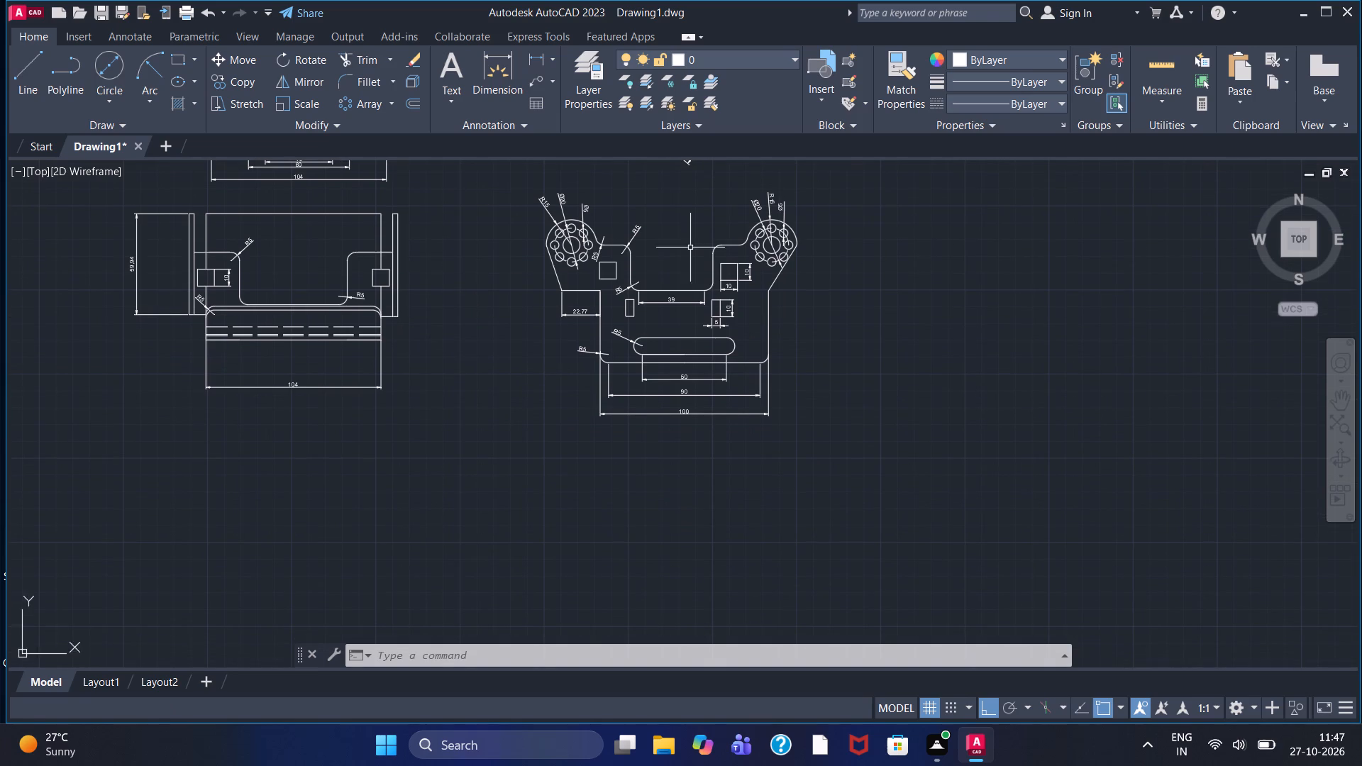
scroll(690, 248, up, 1)
middle_drag(687, 248, 687, 262)
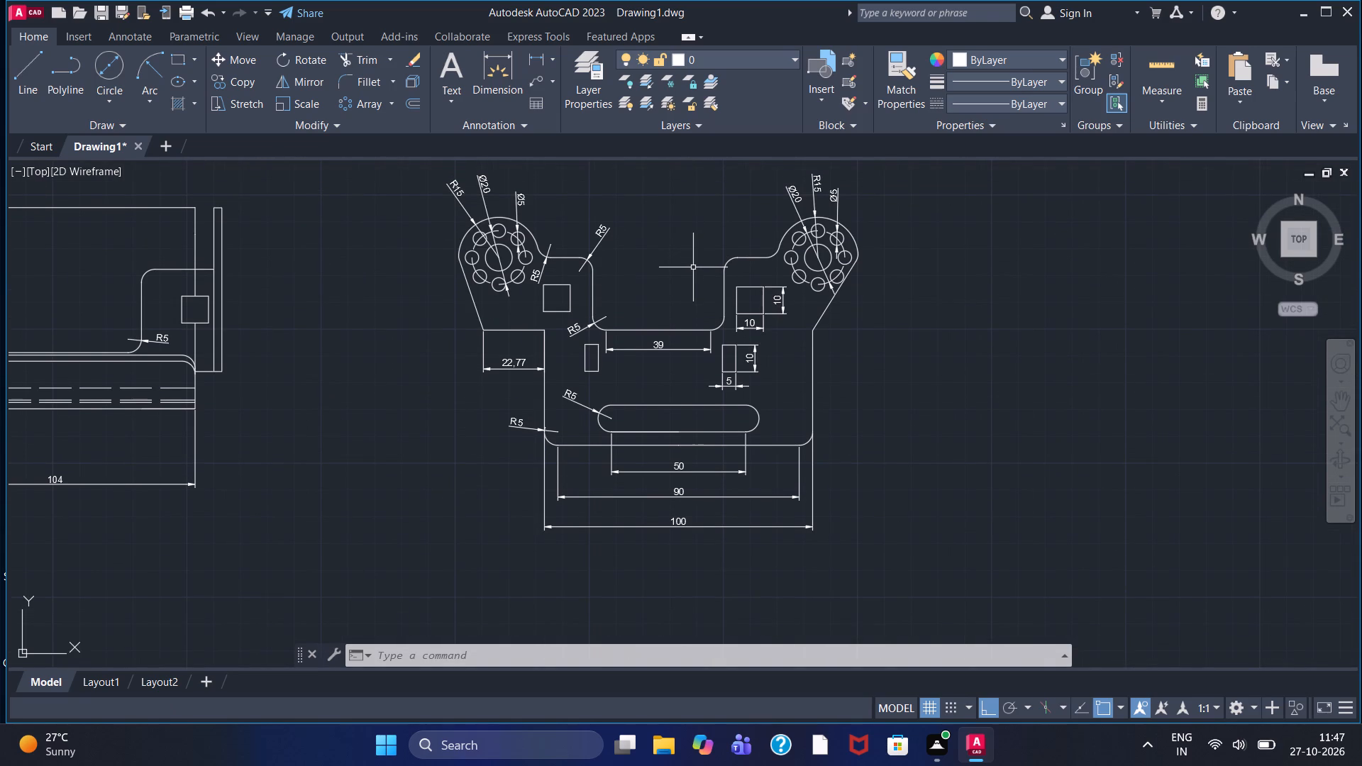
scroll(693, 270, down, 1)
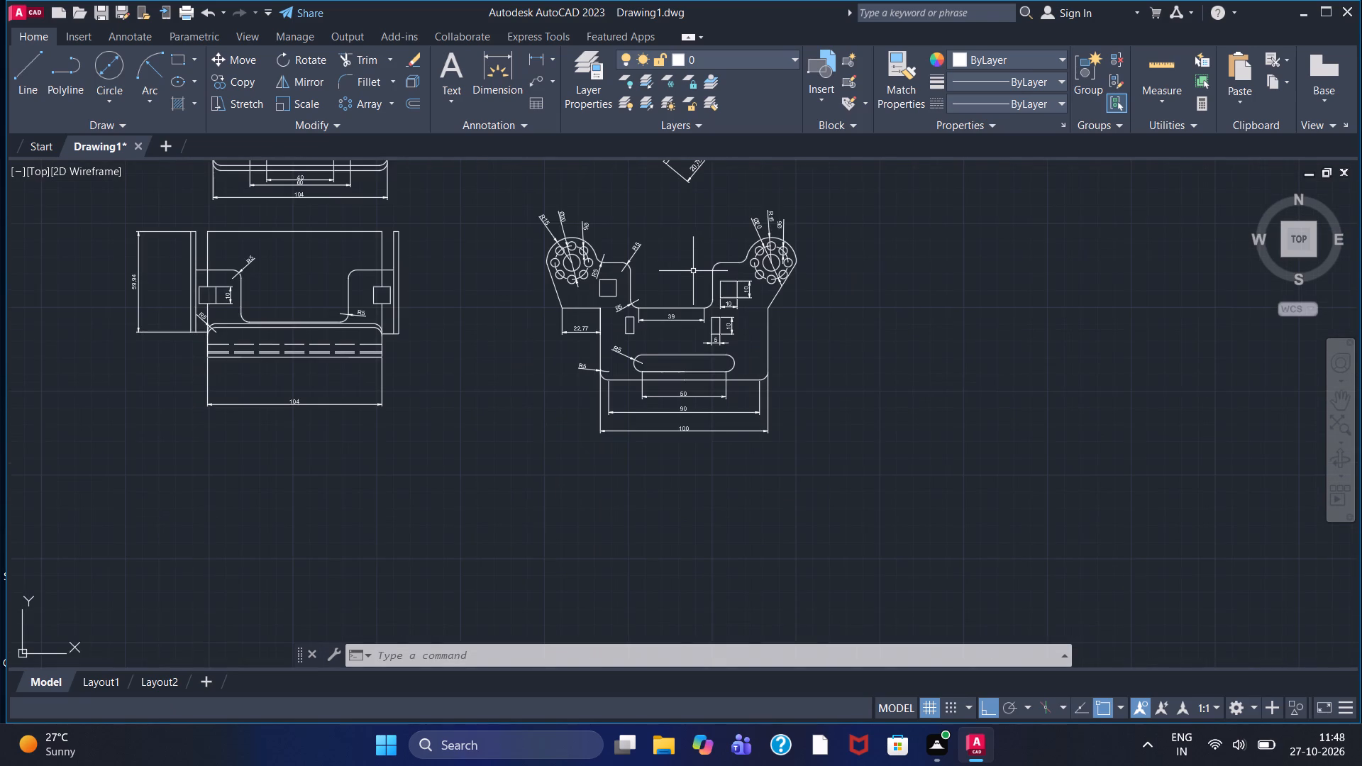
scroll(693, 271, up, 1)
scroll(694, 282, down, 1)
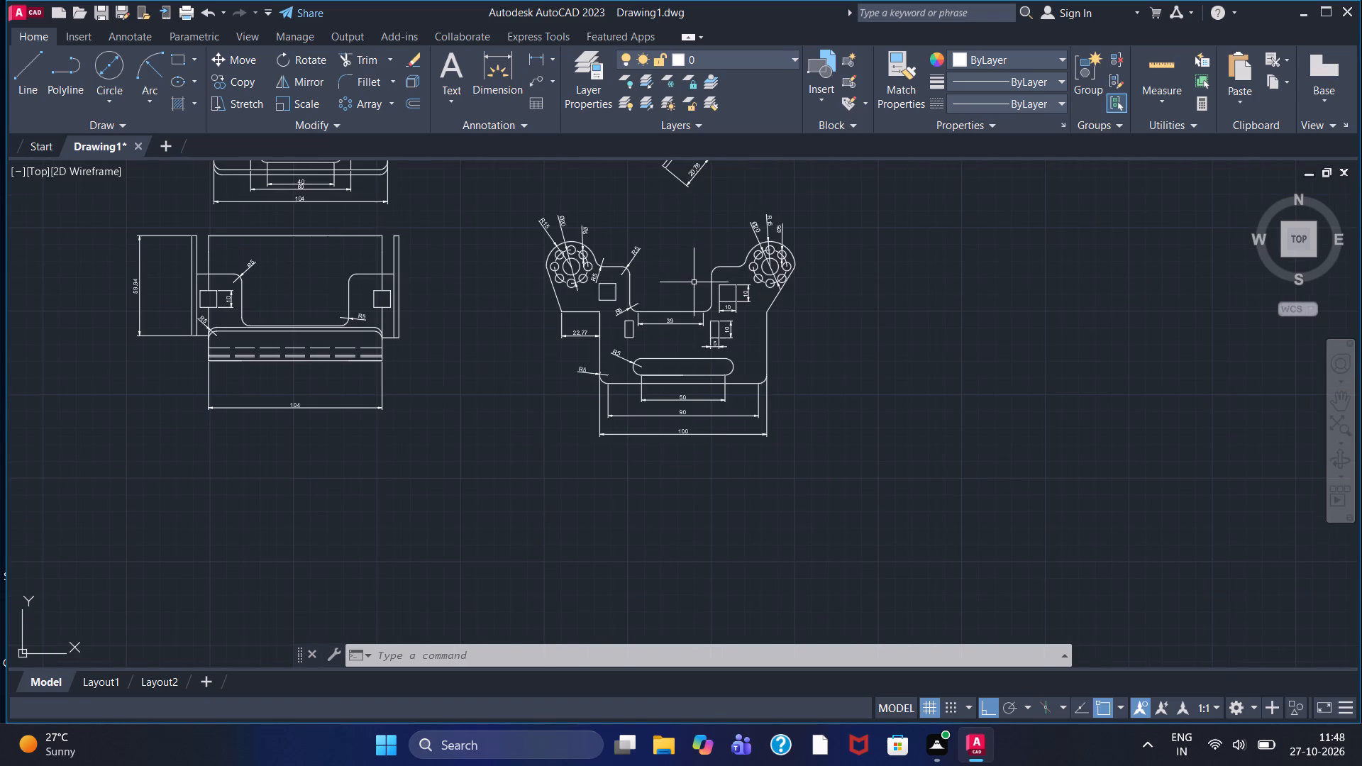
scroll(694, 282, up, 1)
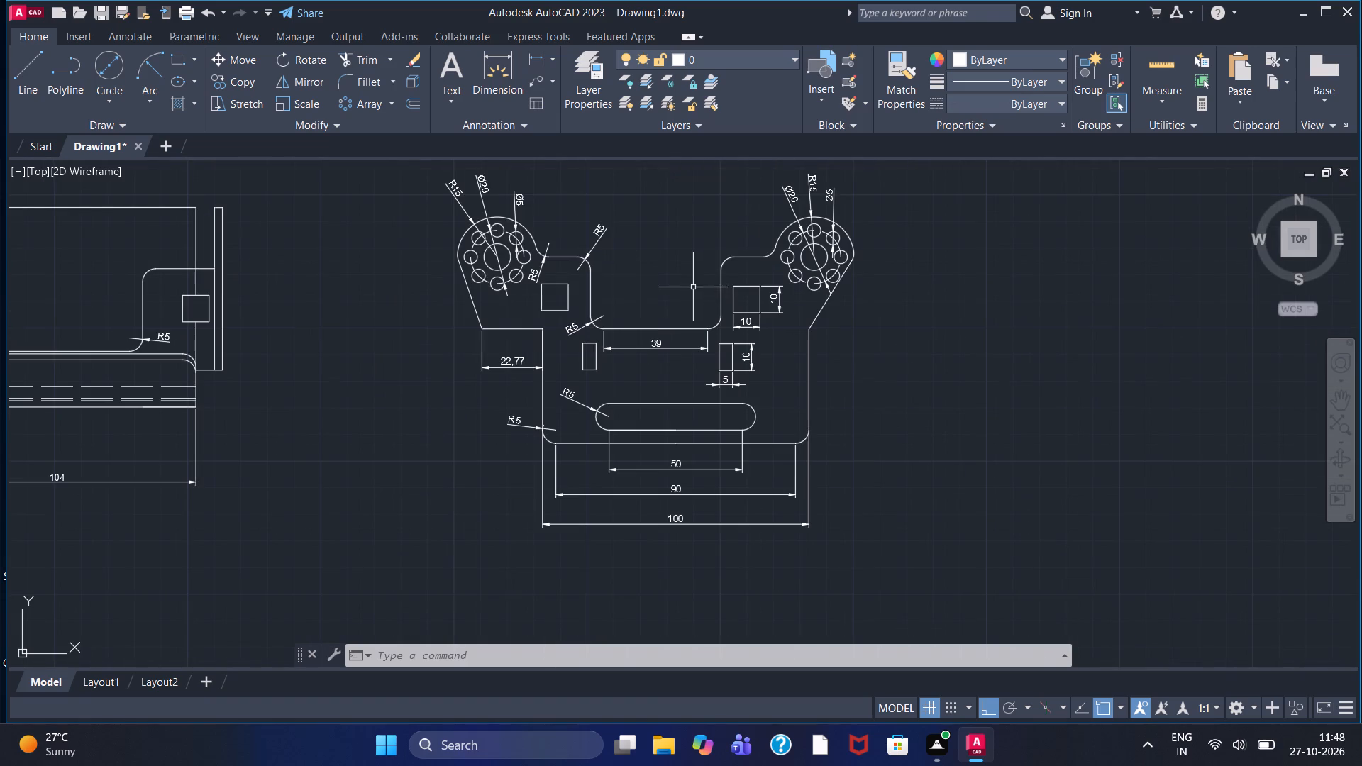
Add a vertical linear dimension to the full height of the right flange in the dashed-line view, placed outside the flange.
middle_drag(419, 296, 693, 370)
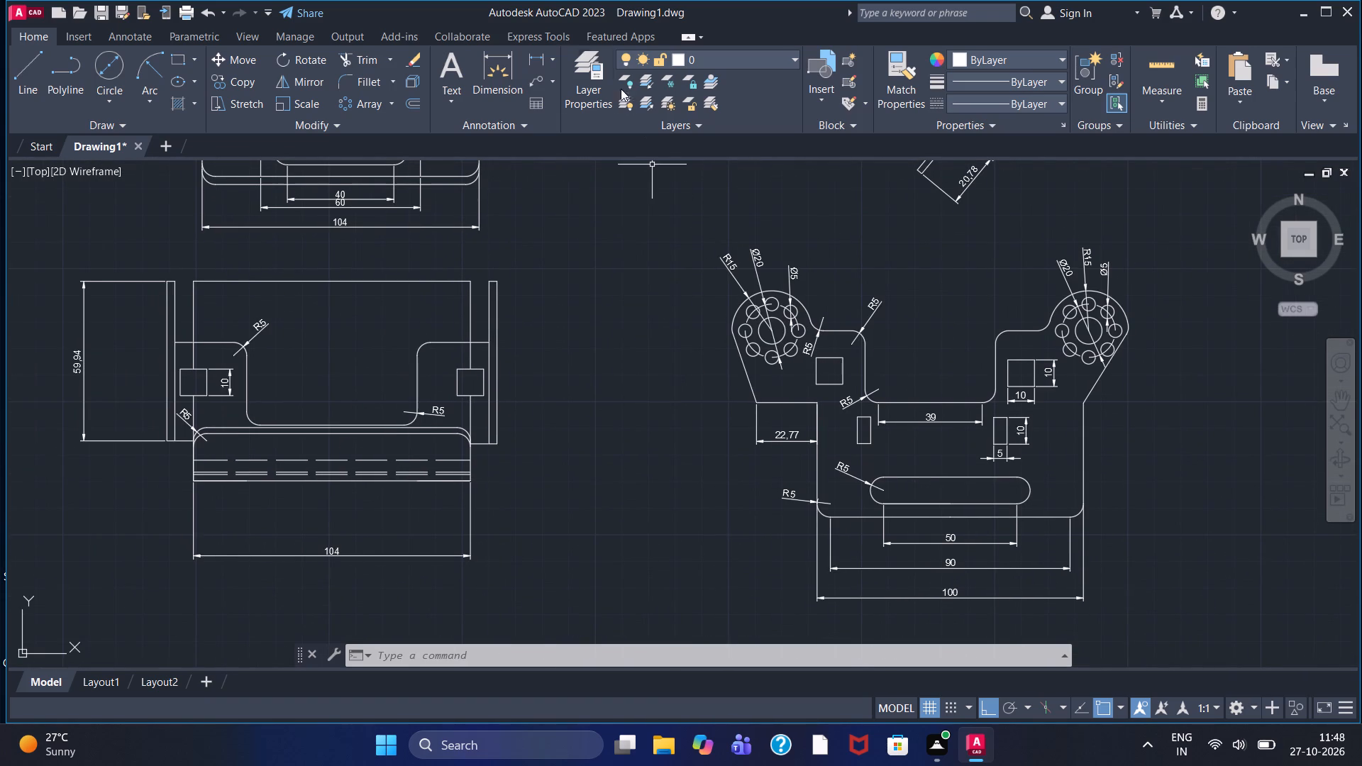
click(536, 55)
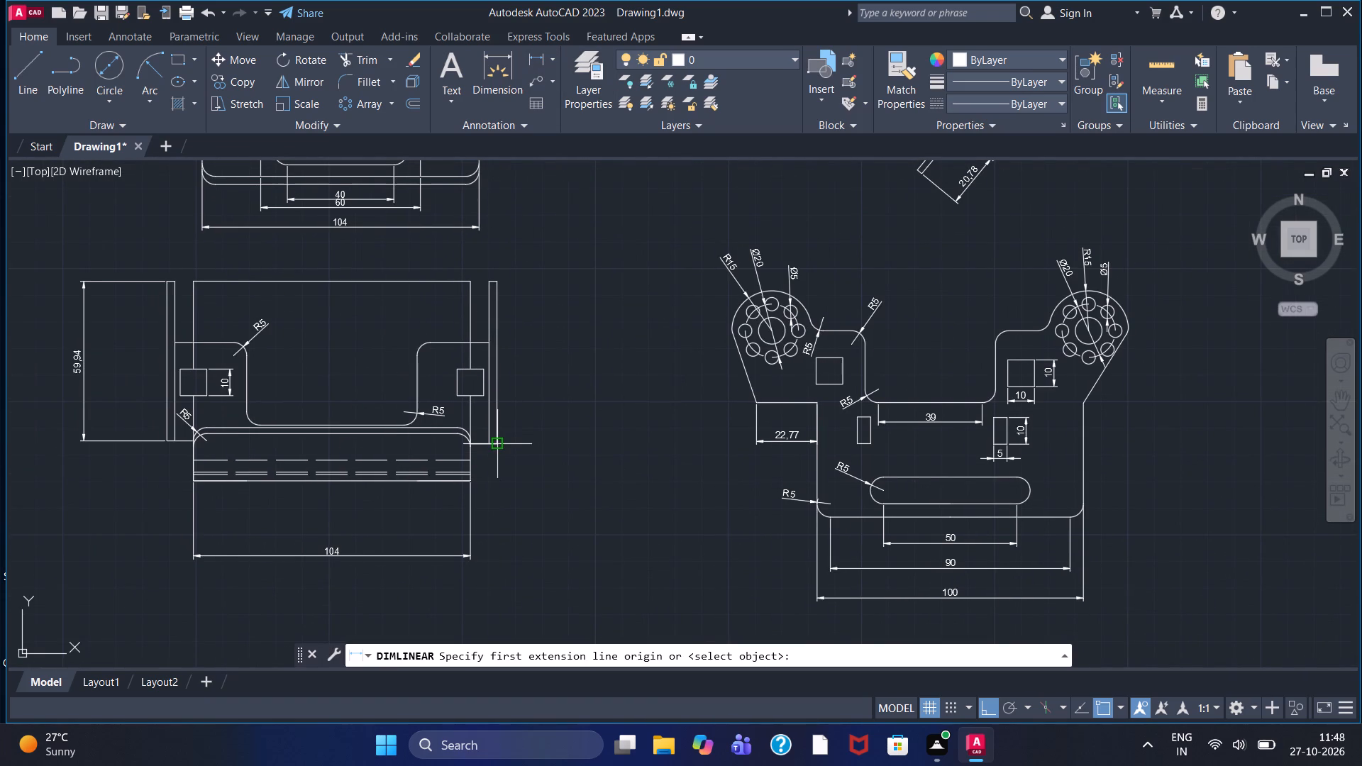
click(493, 441)
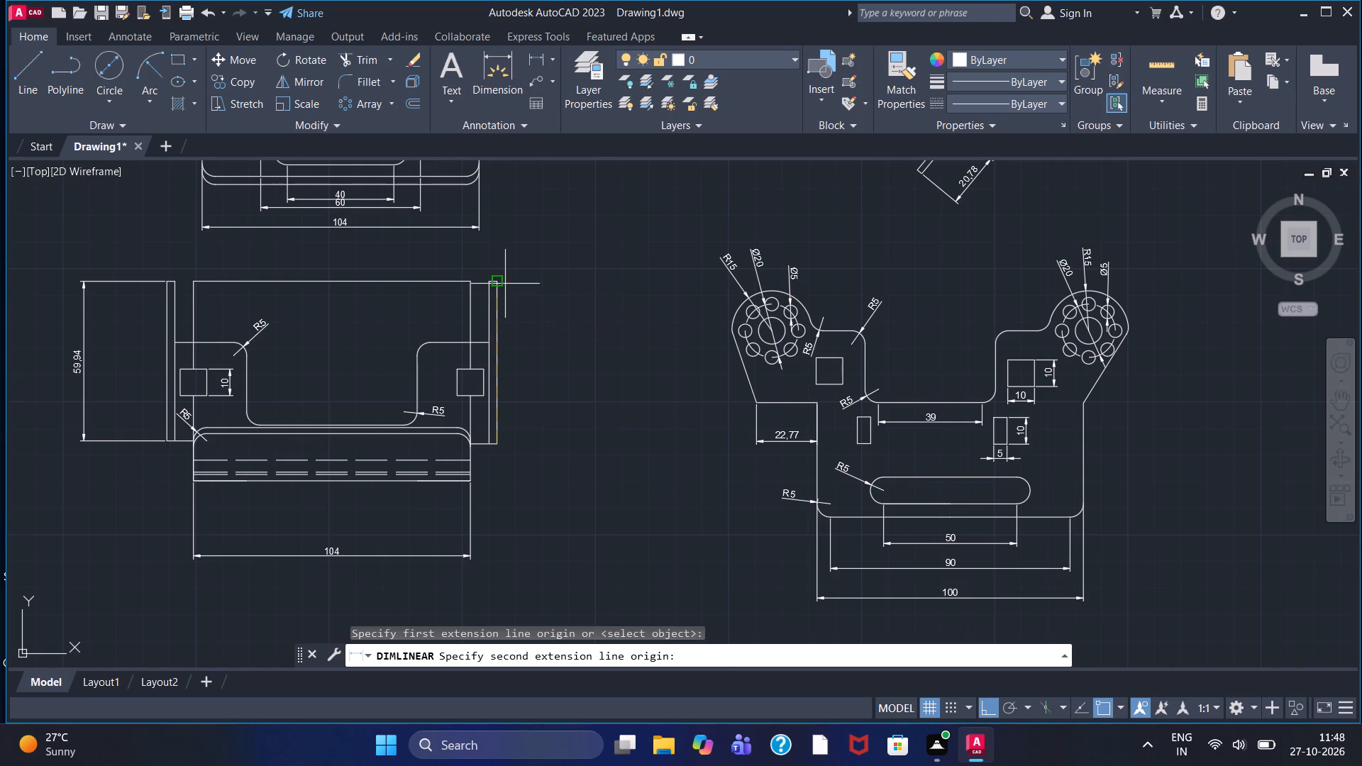
click(505, 284)
click(545, 372)
Add a horizontal linear dimension across the central cutout in the dashed-line view, between its two vertical edges and inside the opening.
middle_drag(511, 372, 518, 379)
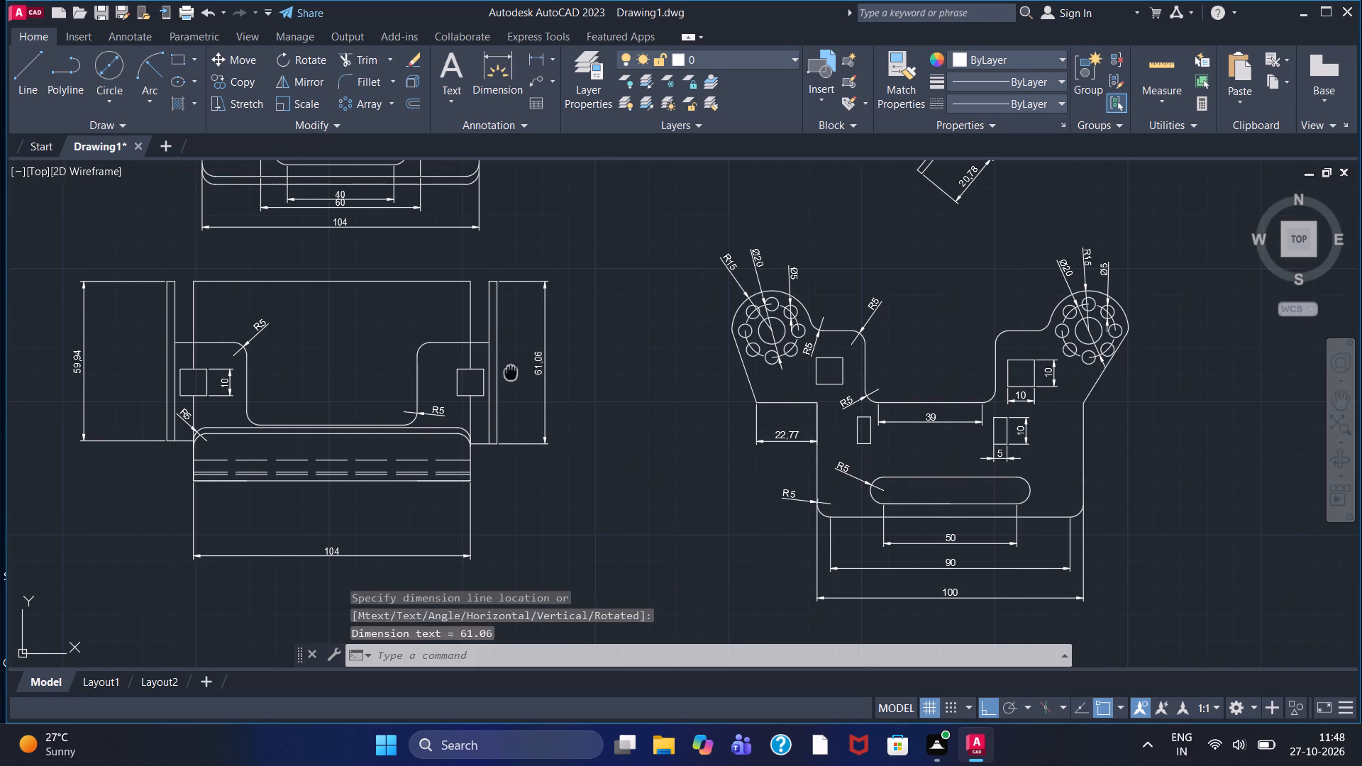
middle_drag(518, 379, 585, 409)
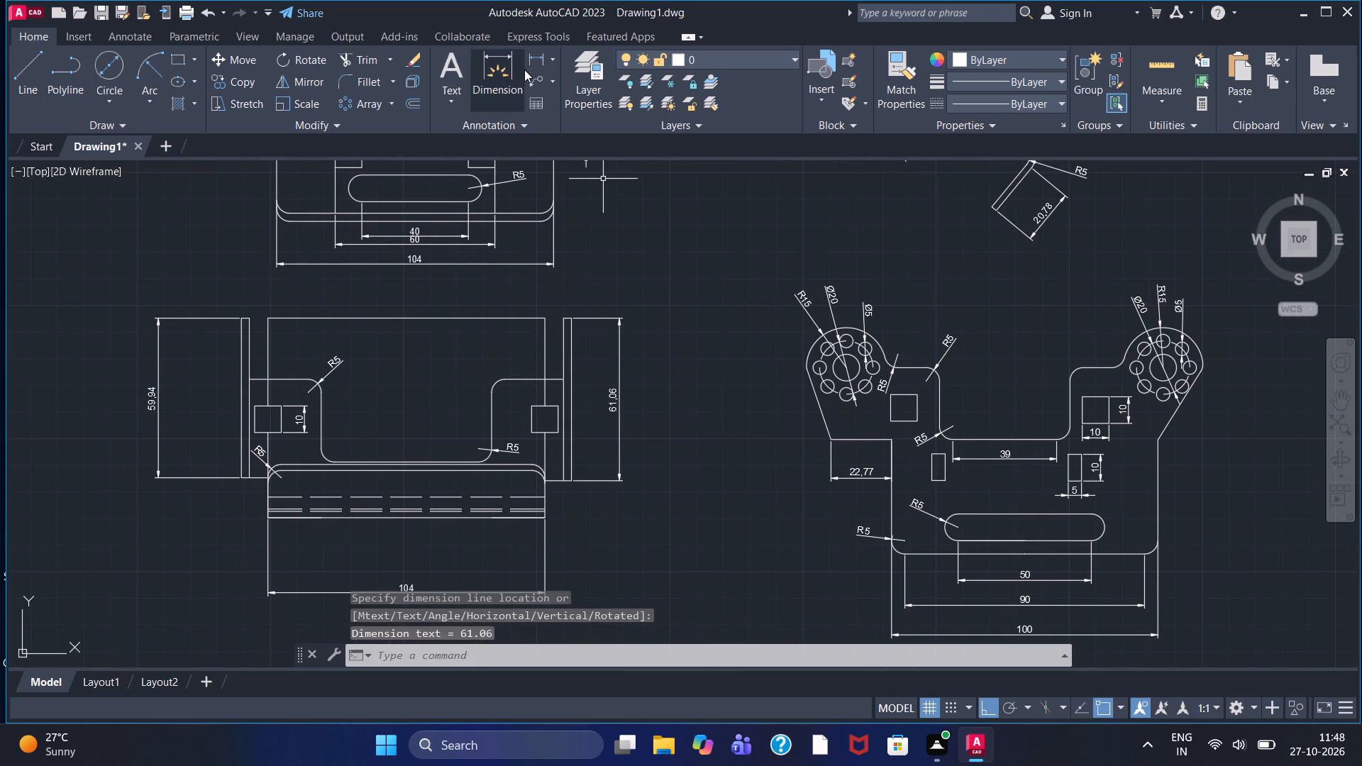
click(538, 62)
middle_drag(368, 428, 566, 482)
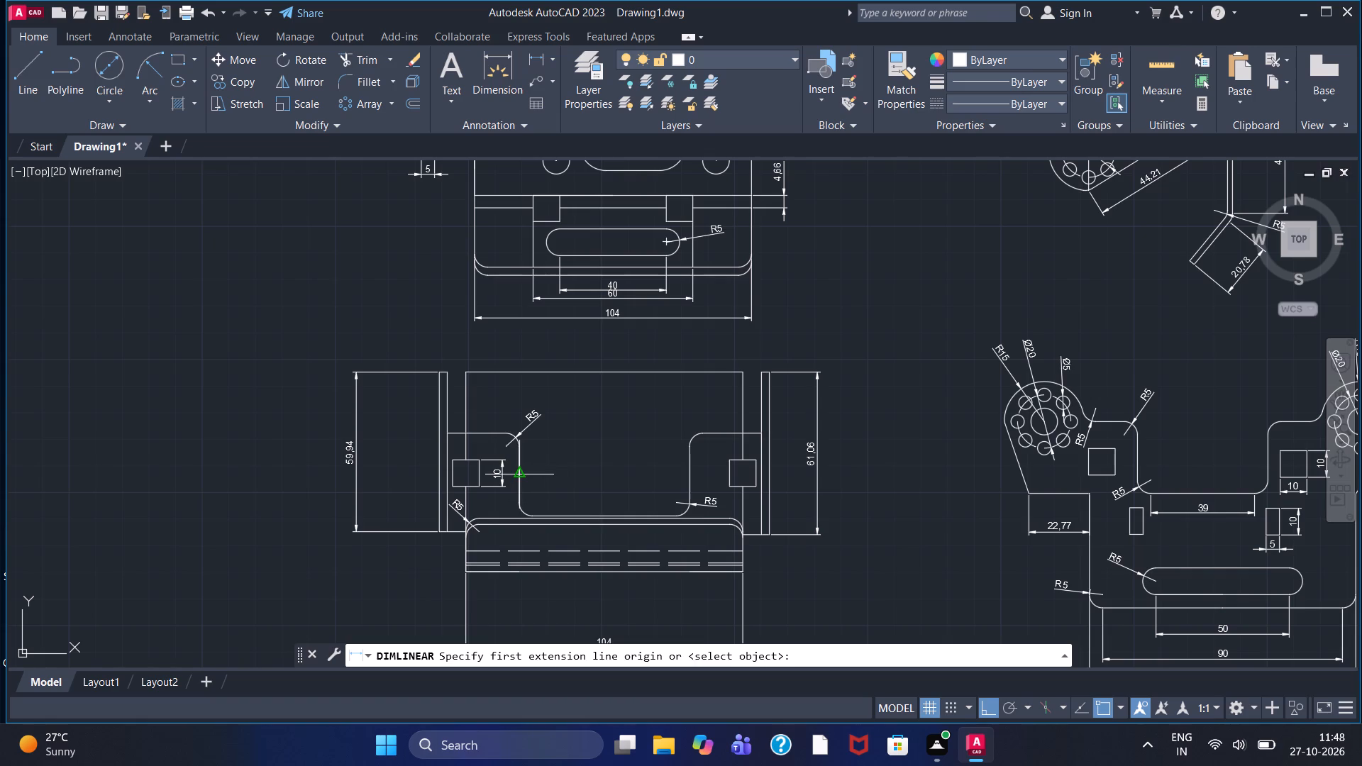
click(517, 477)
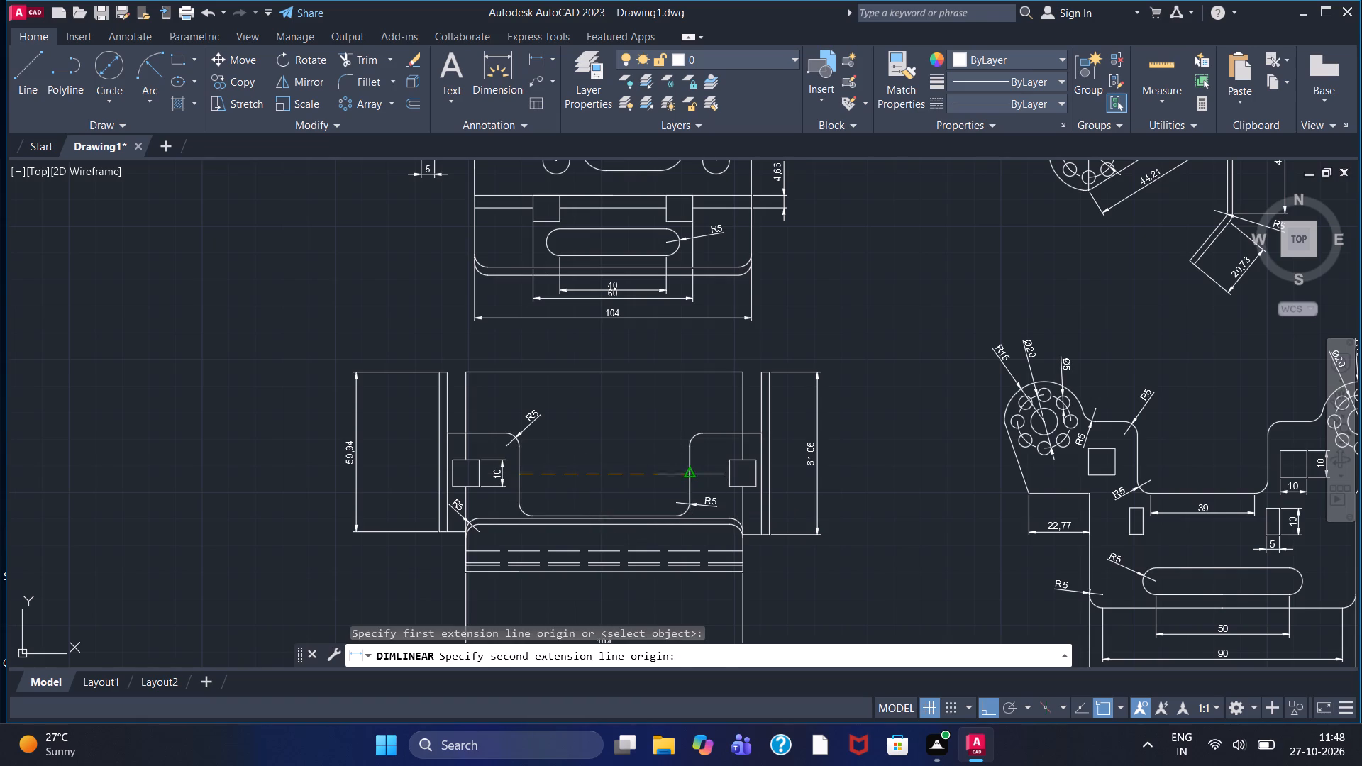
click(694, 479)
click(643, 464)
Review the dashed-line view's cutout and flange dimensions up close, checking for features that still lack a dimension.
scroll(587, 460, up, 2)
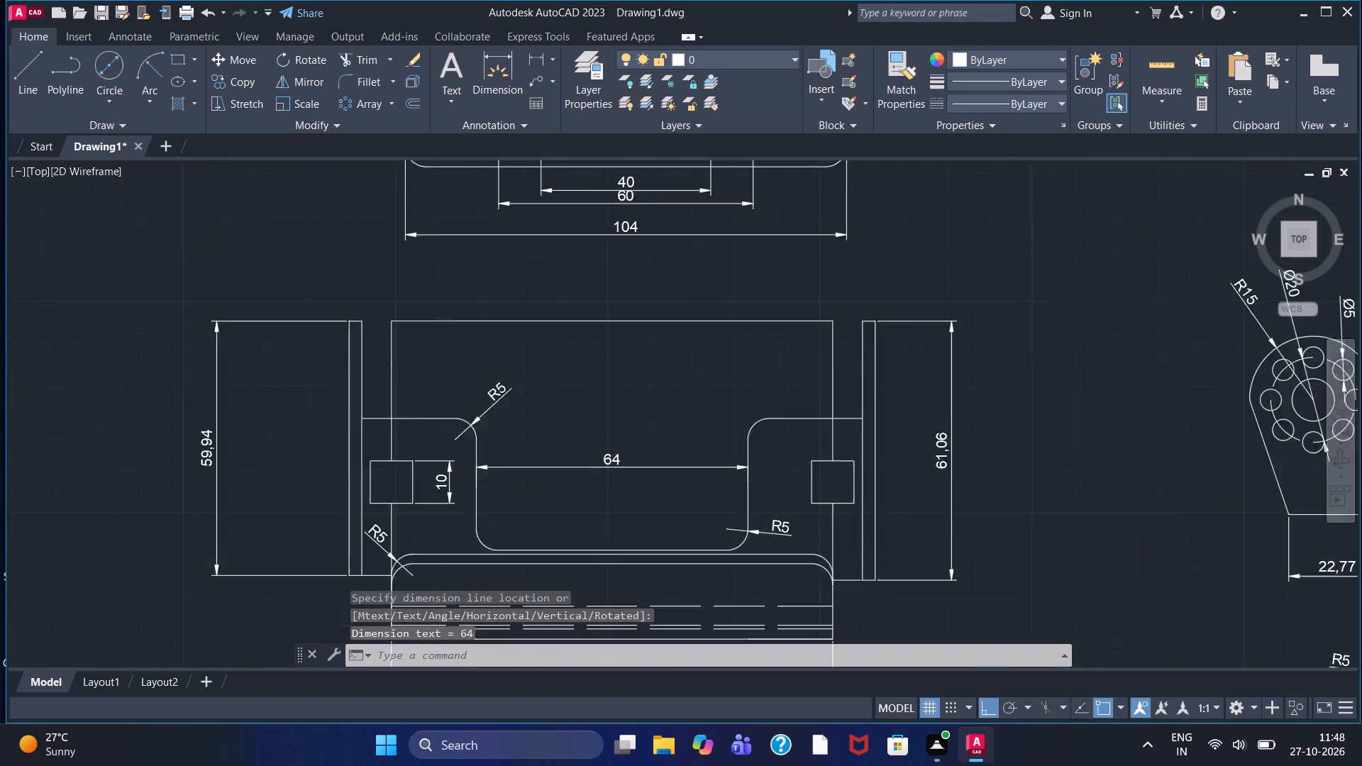
scroll(587, 457, up, 1)
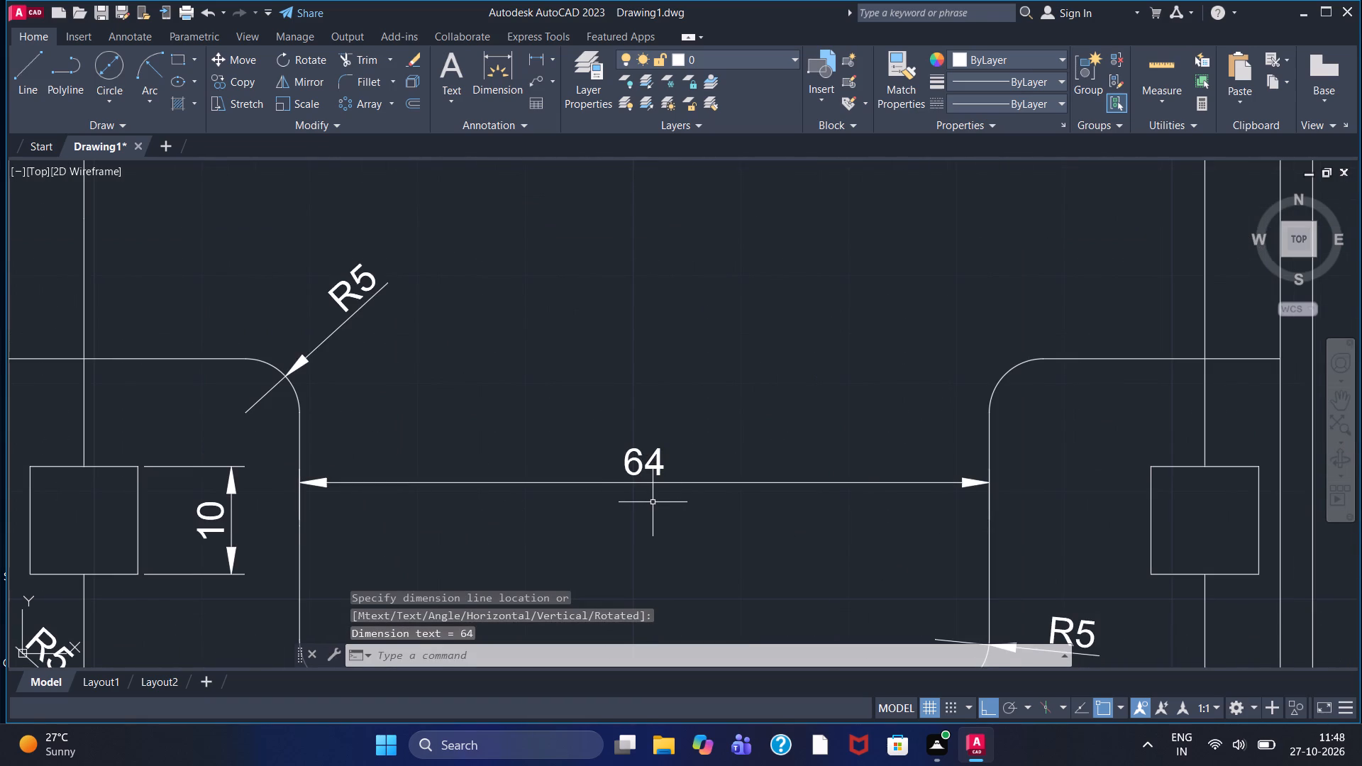
middle_drag(672, 517, 640, 498)
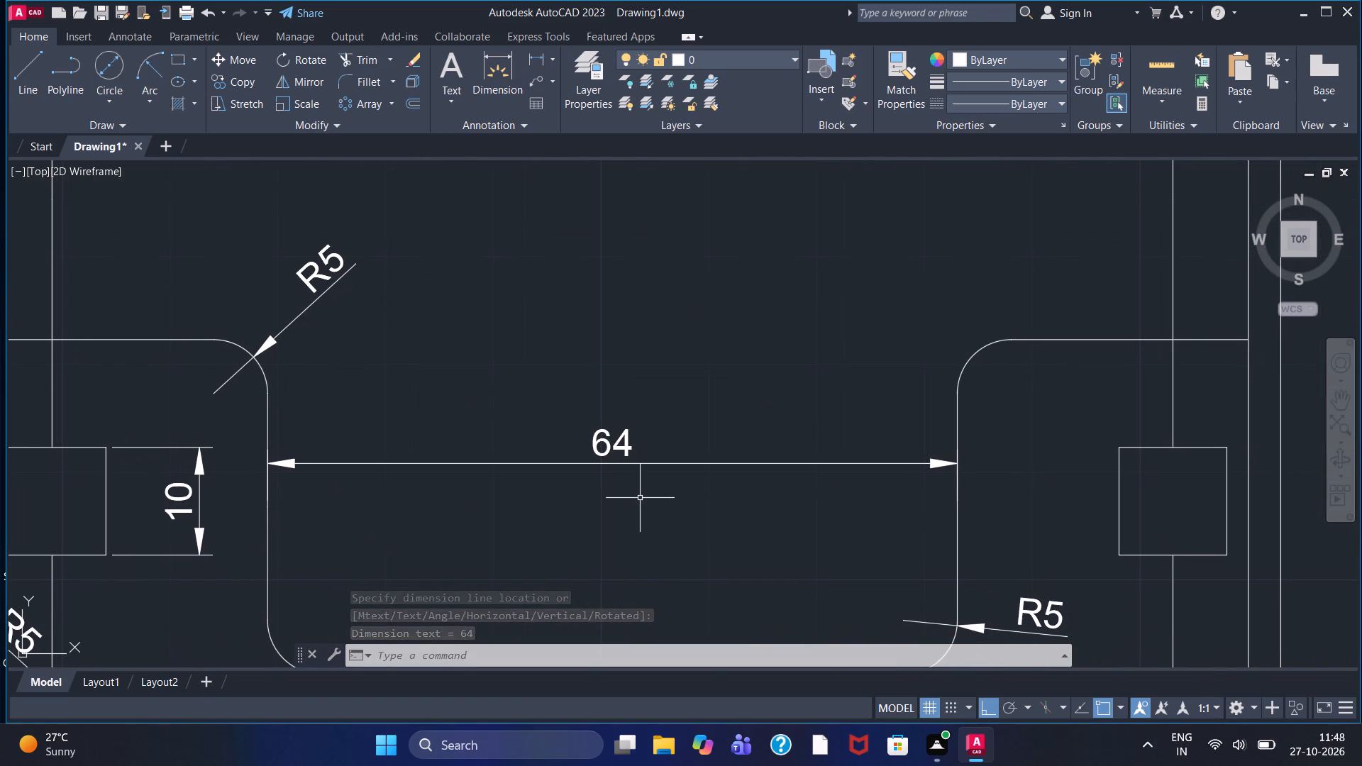
scroll(643, 496, down, 1)
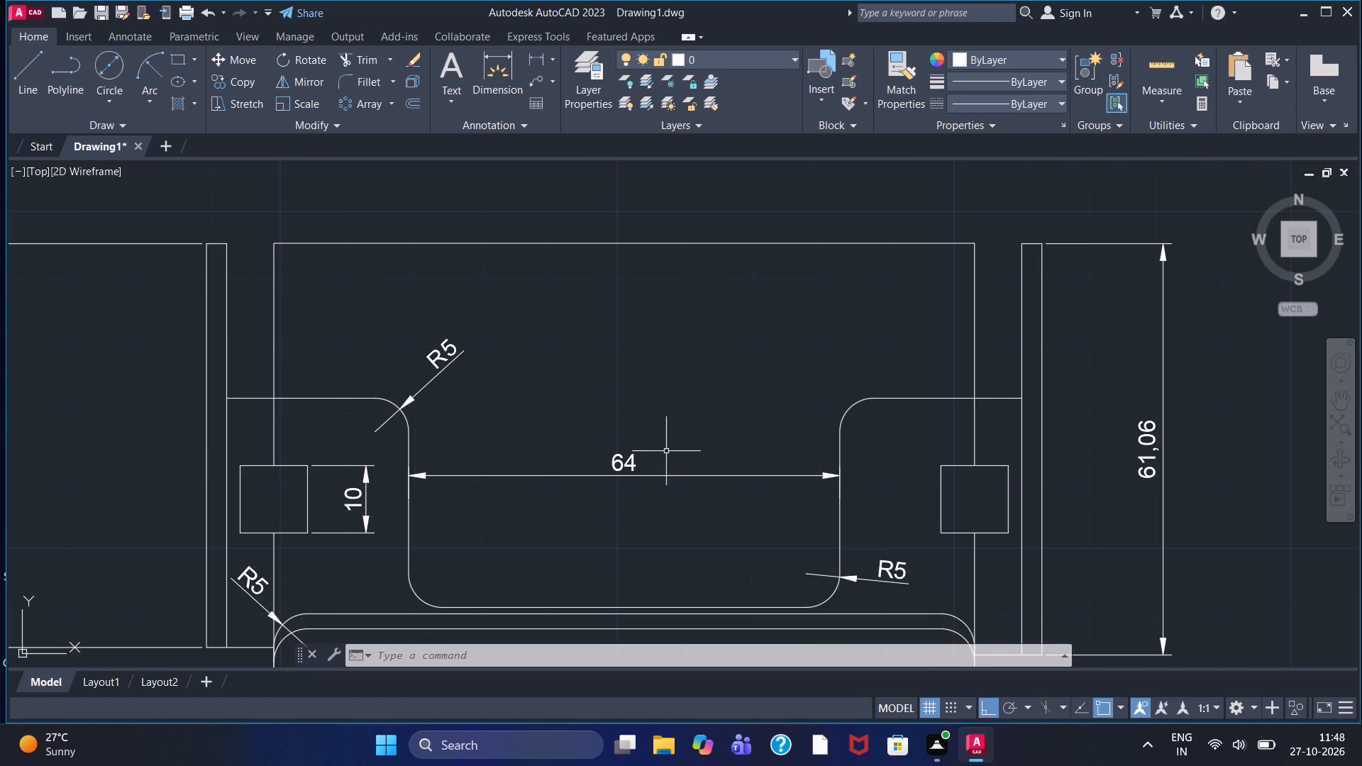
scroll(646, 432, down, 1)
middle_drag(650, 435, 648, 438)
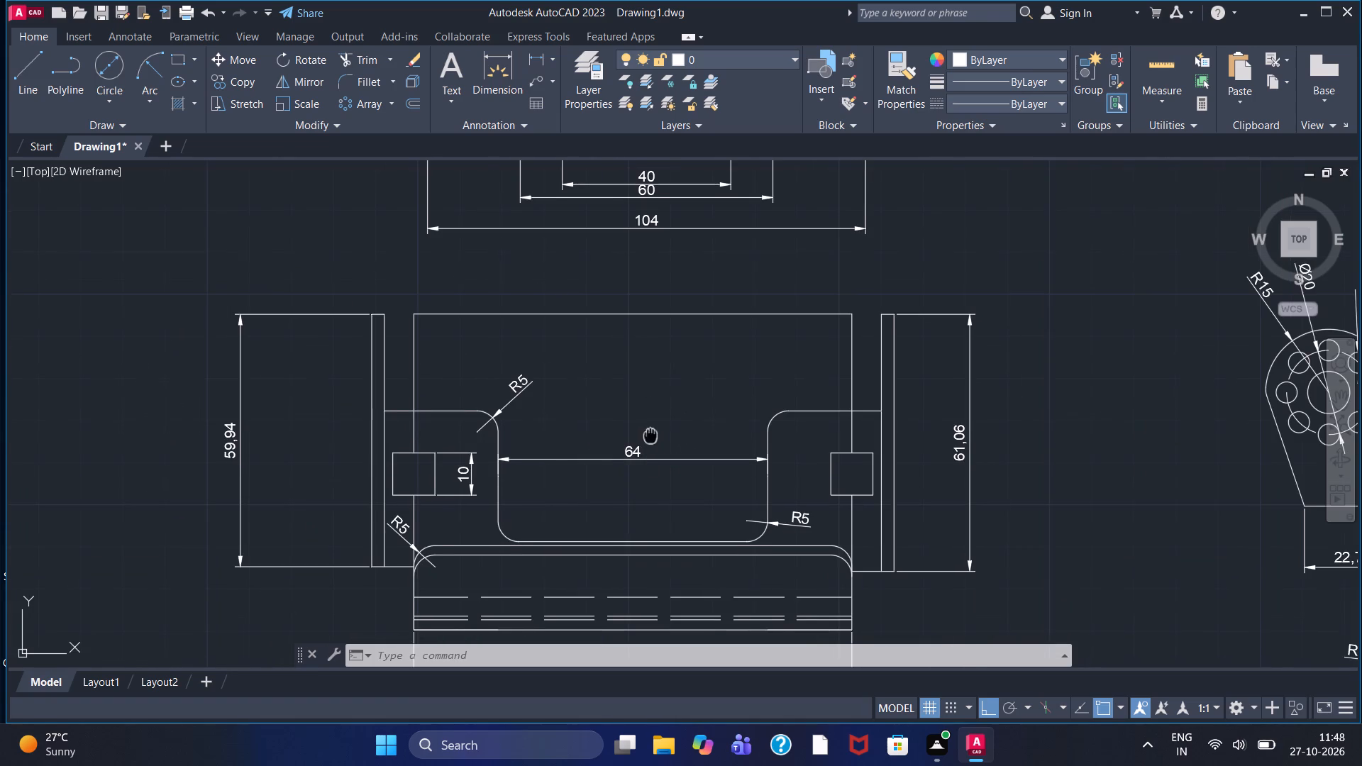
middle_drag(648, 438, 607, 449)
scroll(619, 450, down, 1)
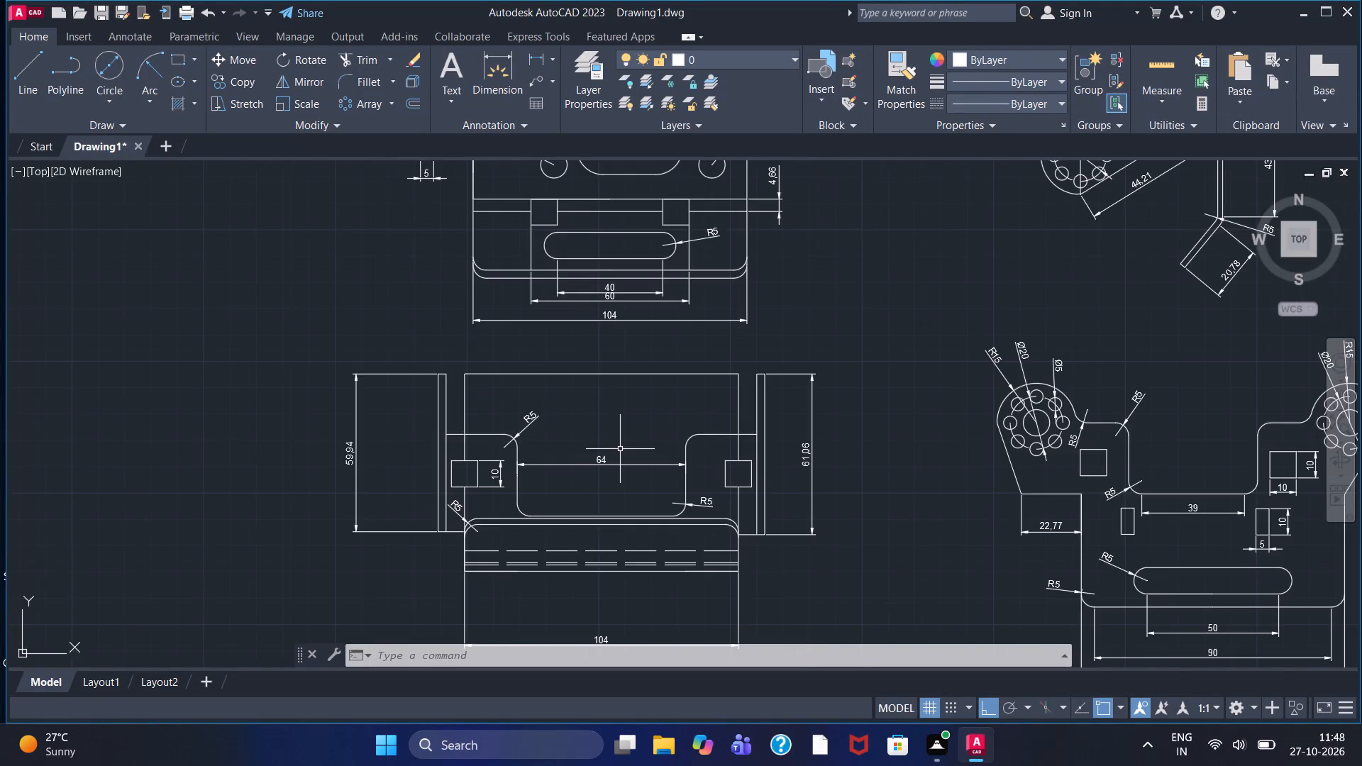
scroll(620, 449, up, 1)
middle_drag(624, 450, 614, 408)
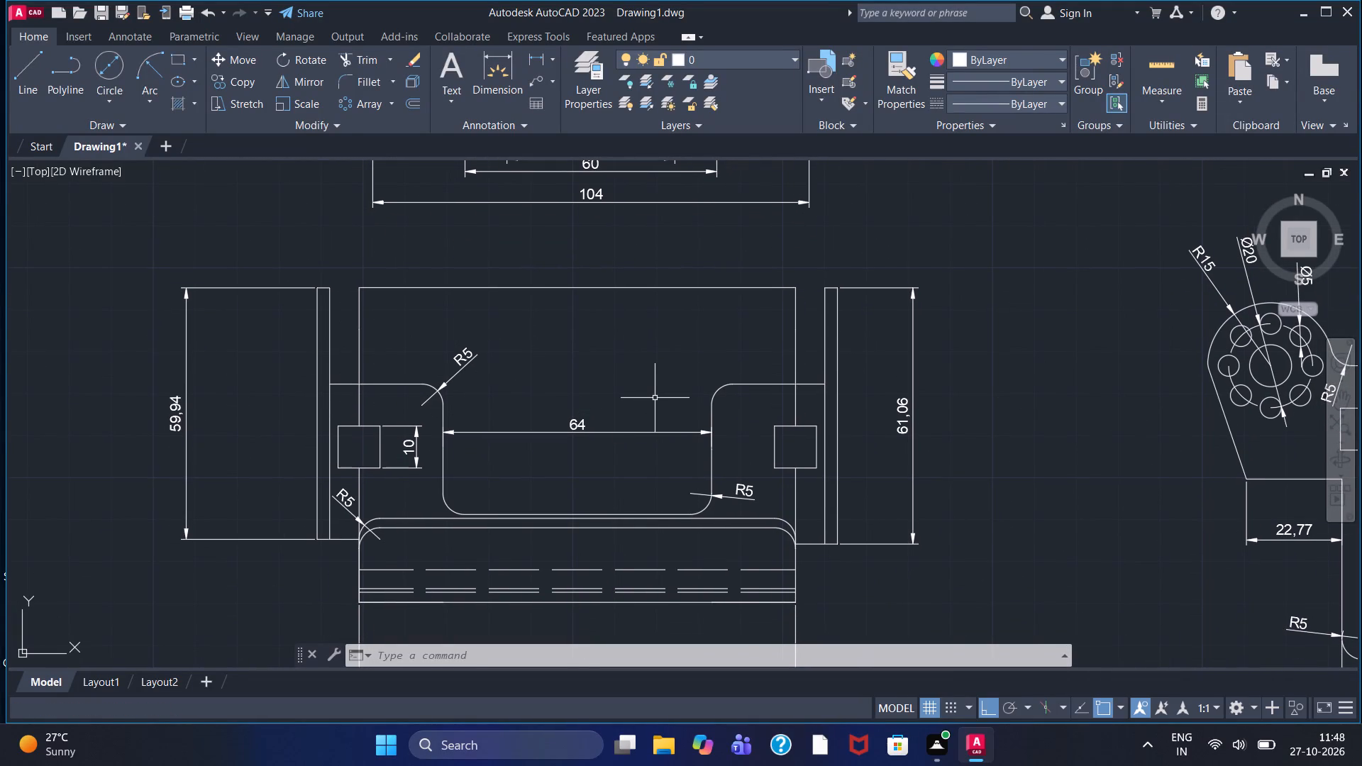
middle_drag(597, 386, 560, 348)
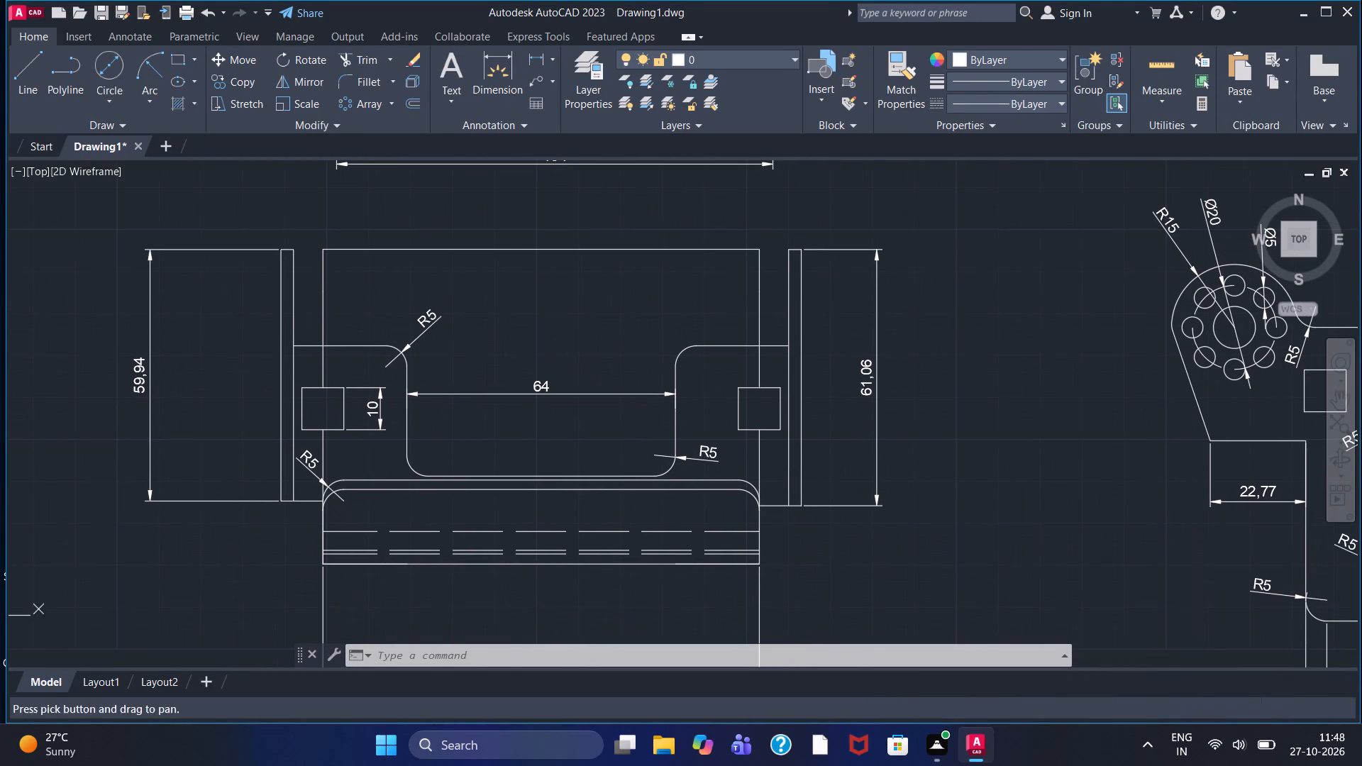
middle_drag(553, 340, 535, 312)
scroll(518, 294, down, 1)
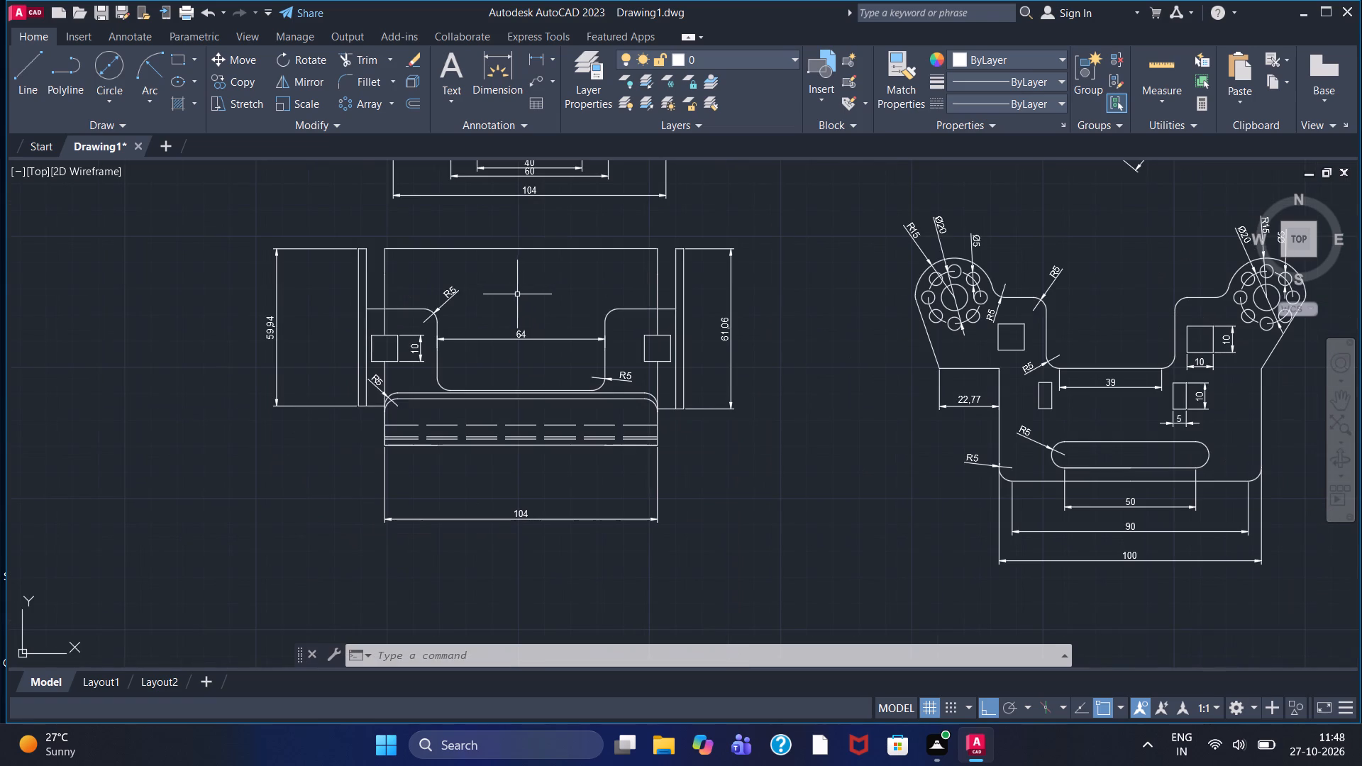
Examine the dashed-line view and the neighbouring two-lug view for features that still lack a dimension.
scroll(541, 376, up, 1)
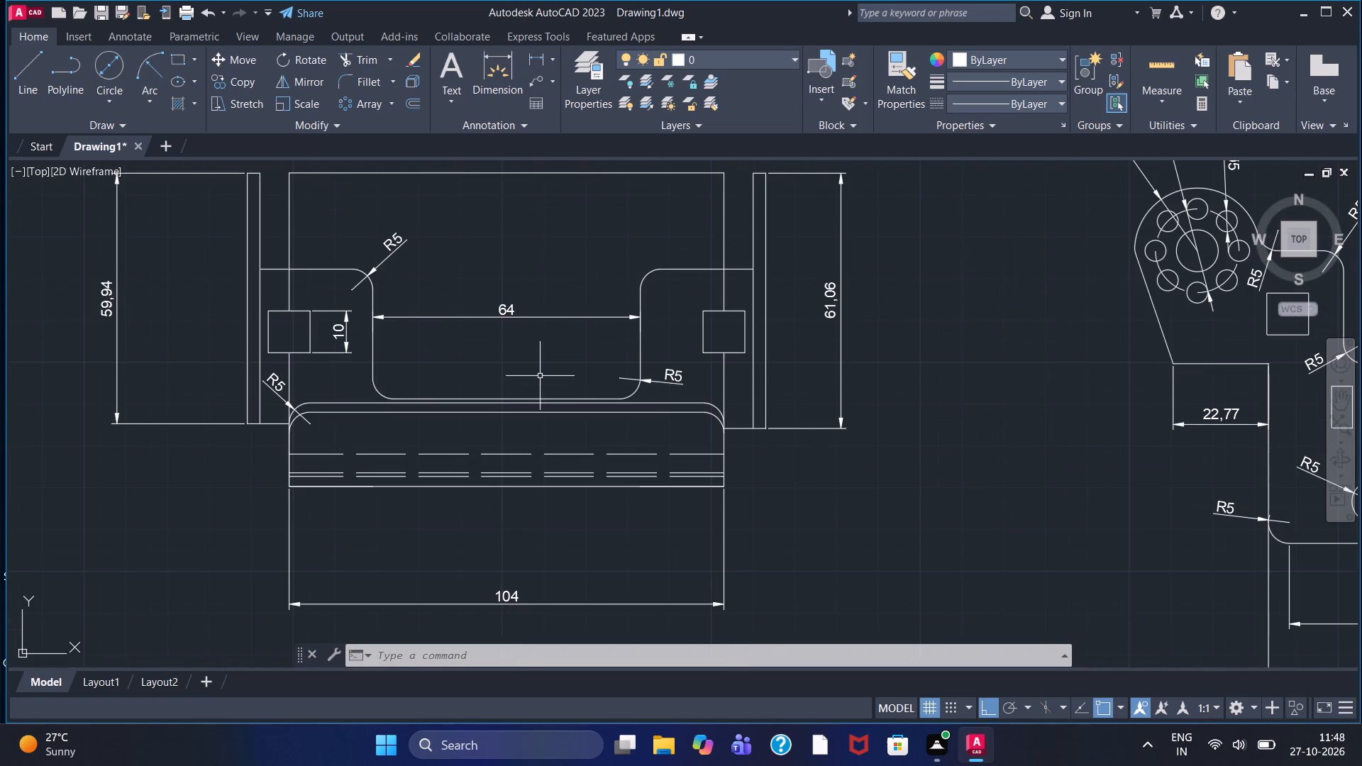
scroll(537, 377, down, 1)
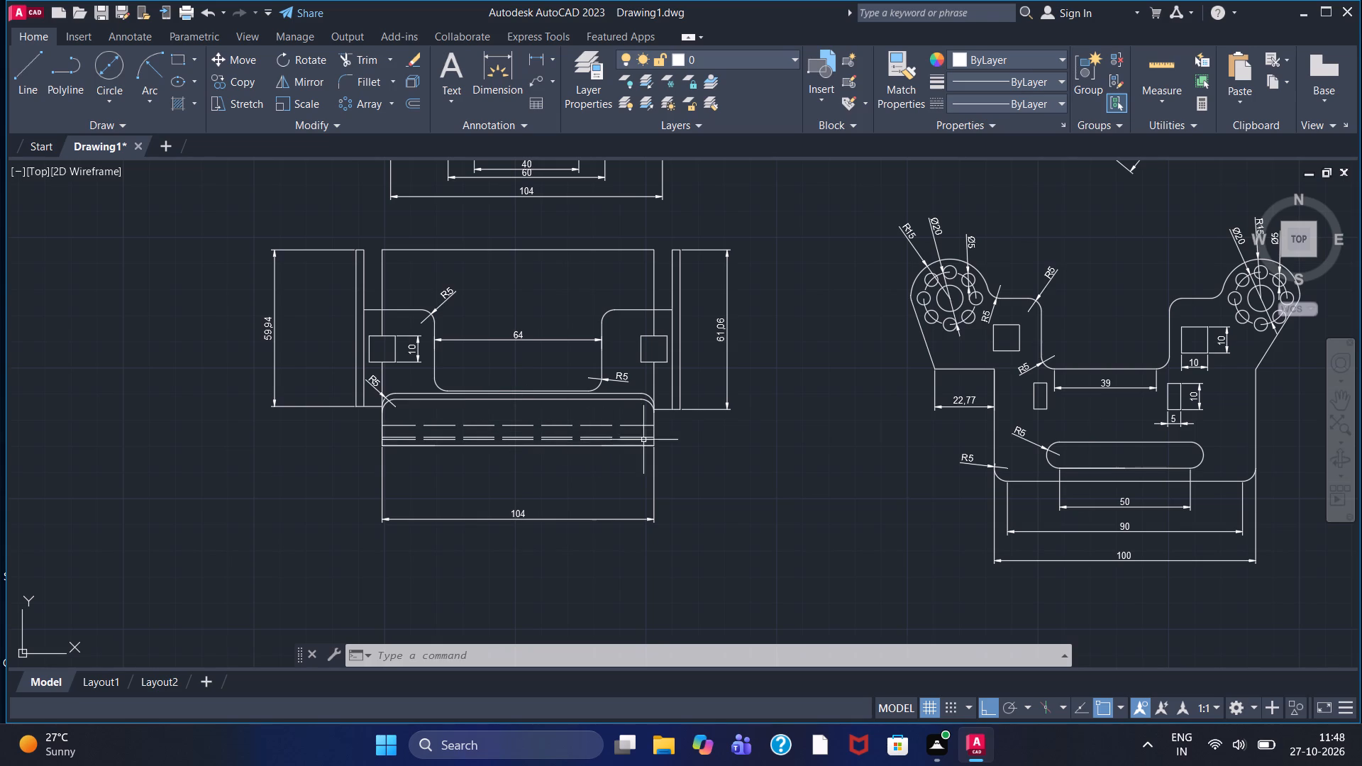
scroll(968, 484, up, 1)
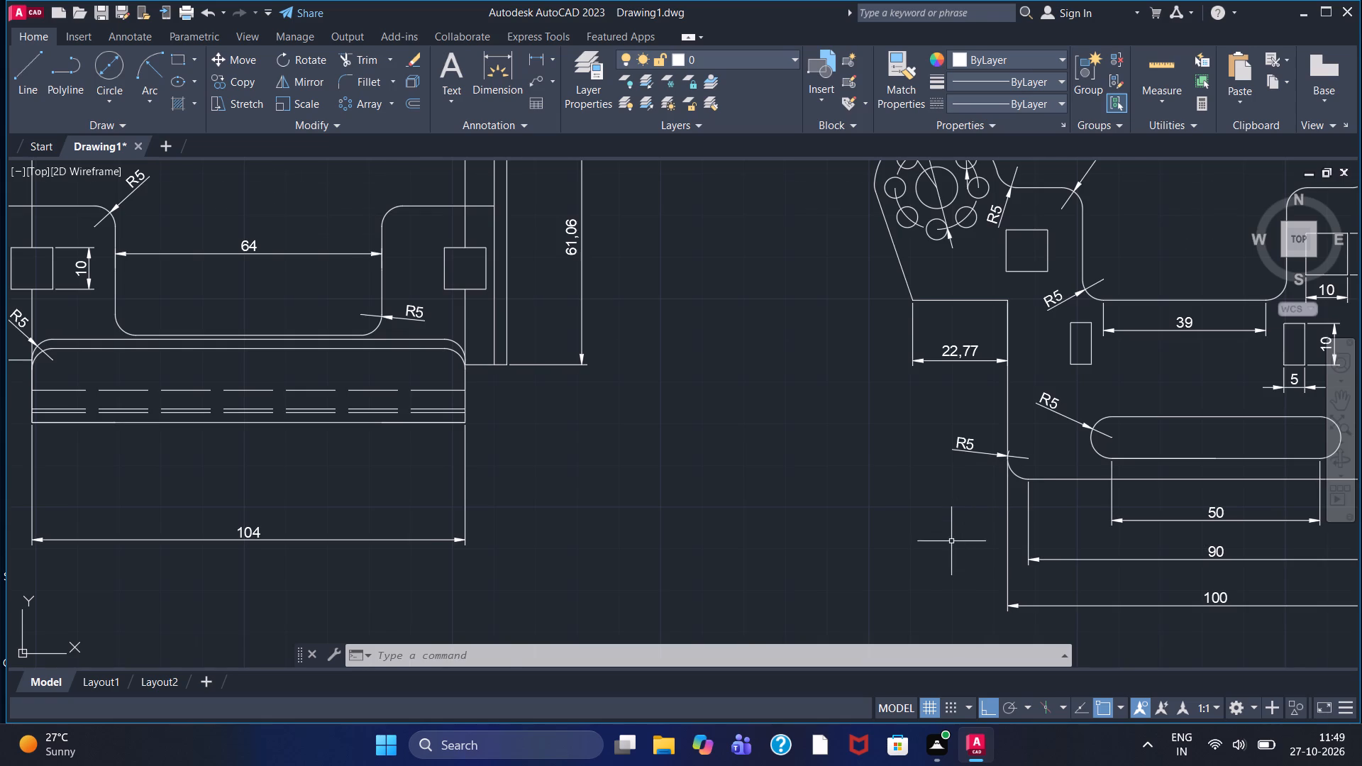
scroll(951, 544, down, 2)
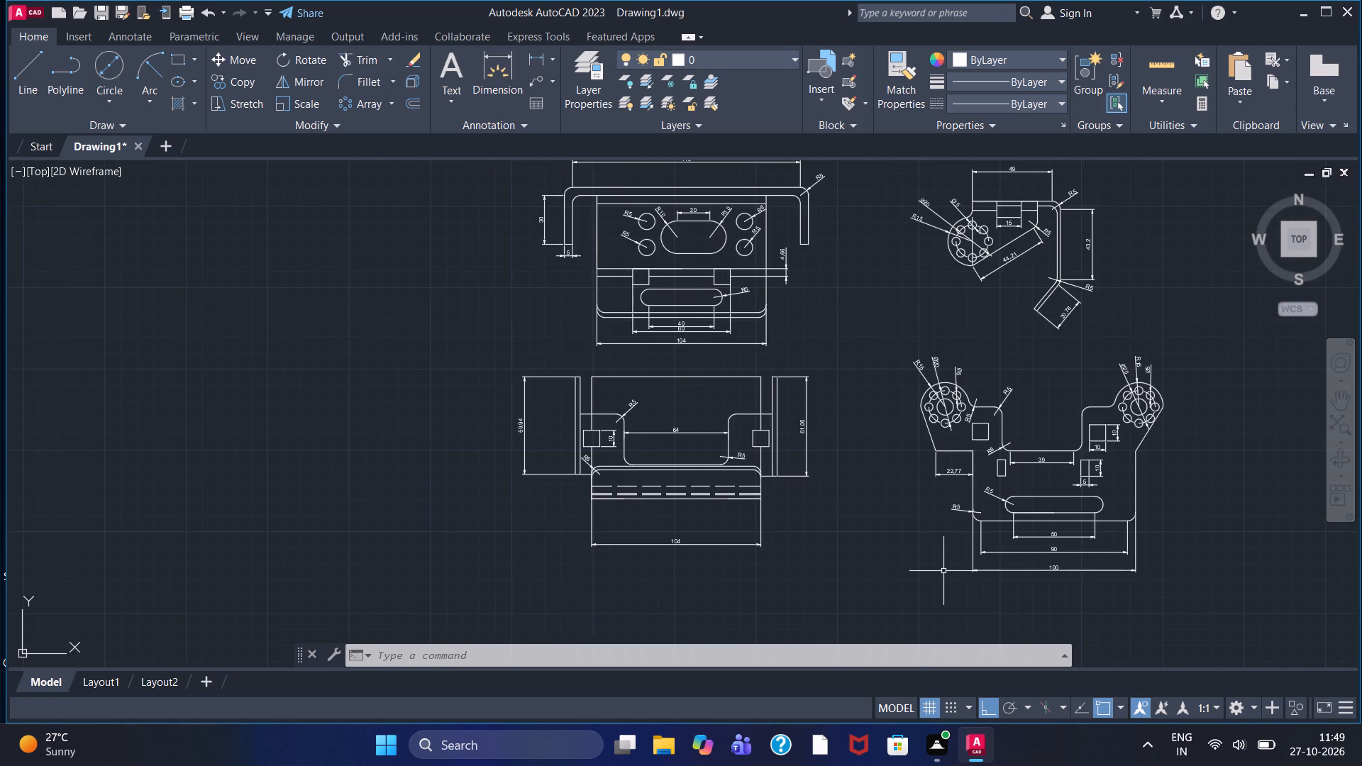
scroll(943, 575, down, 2)
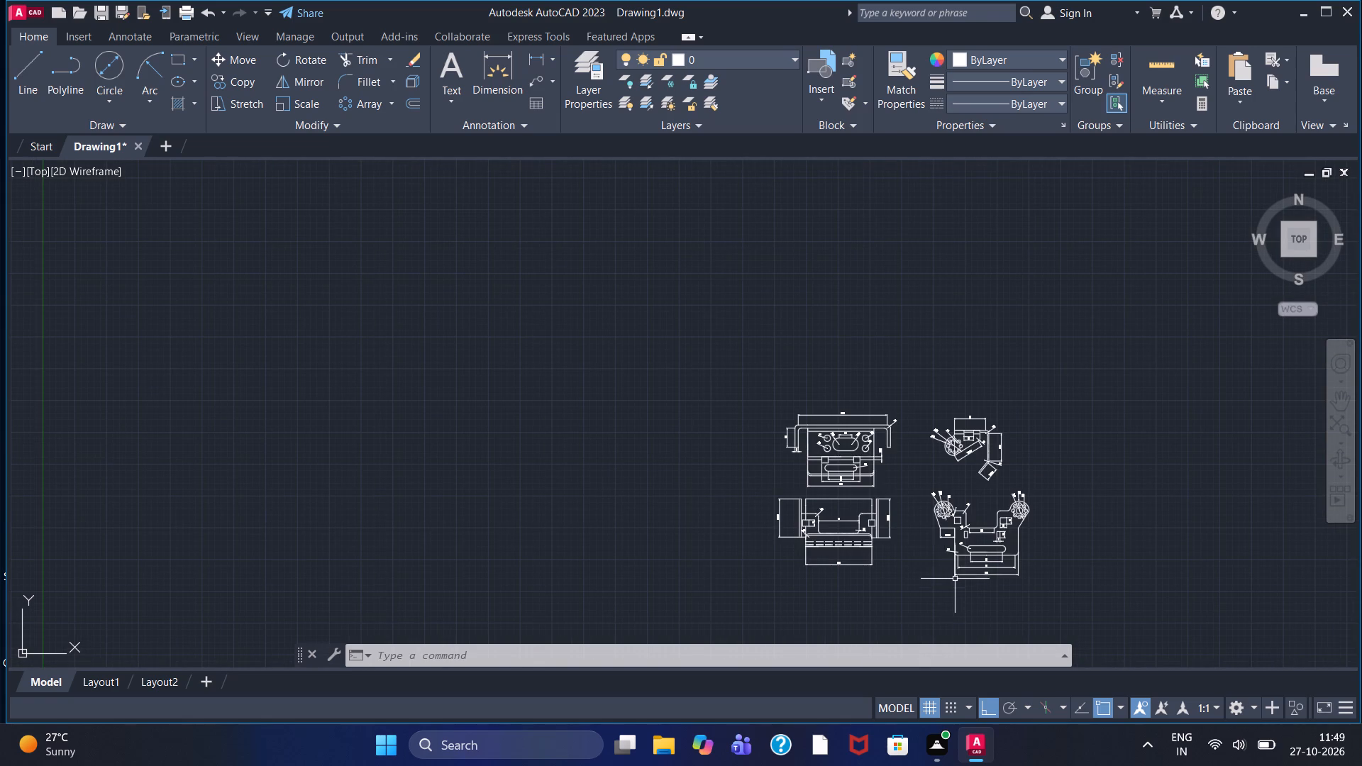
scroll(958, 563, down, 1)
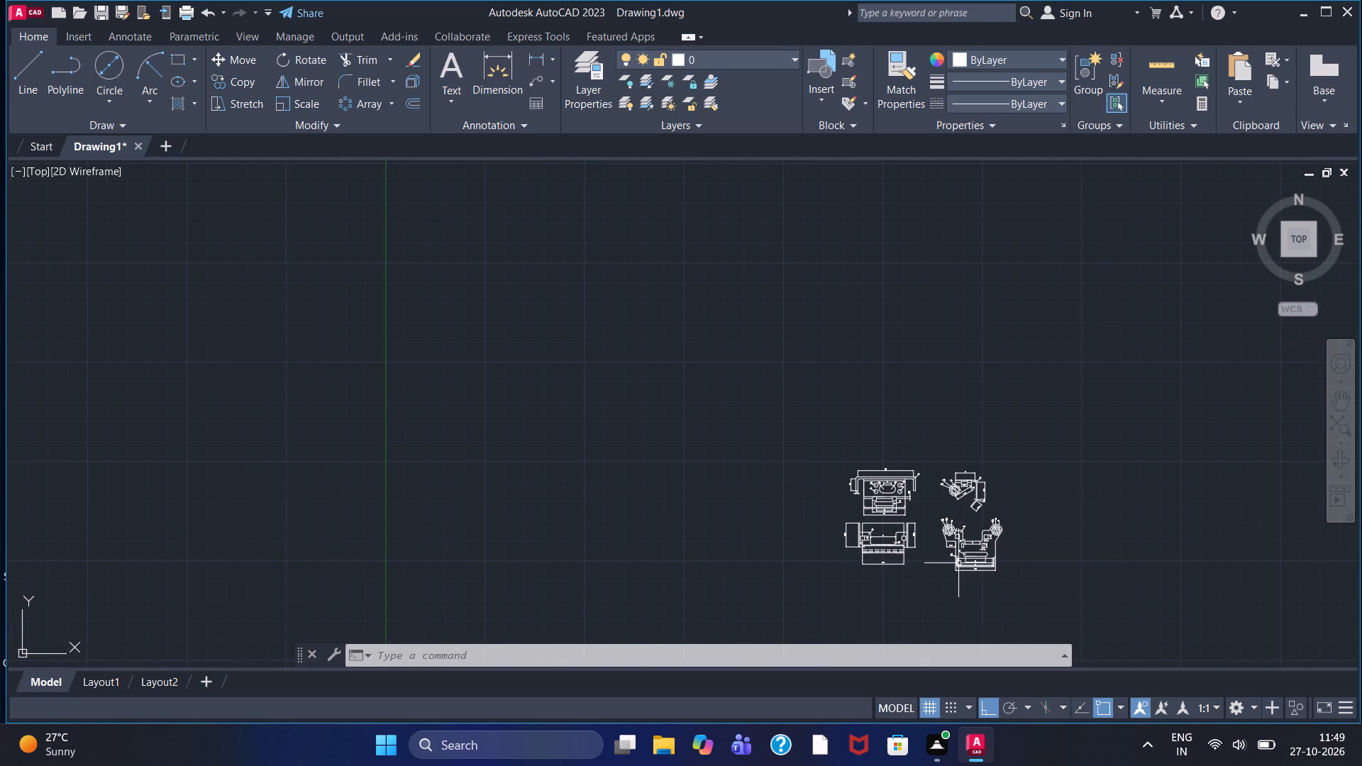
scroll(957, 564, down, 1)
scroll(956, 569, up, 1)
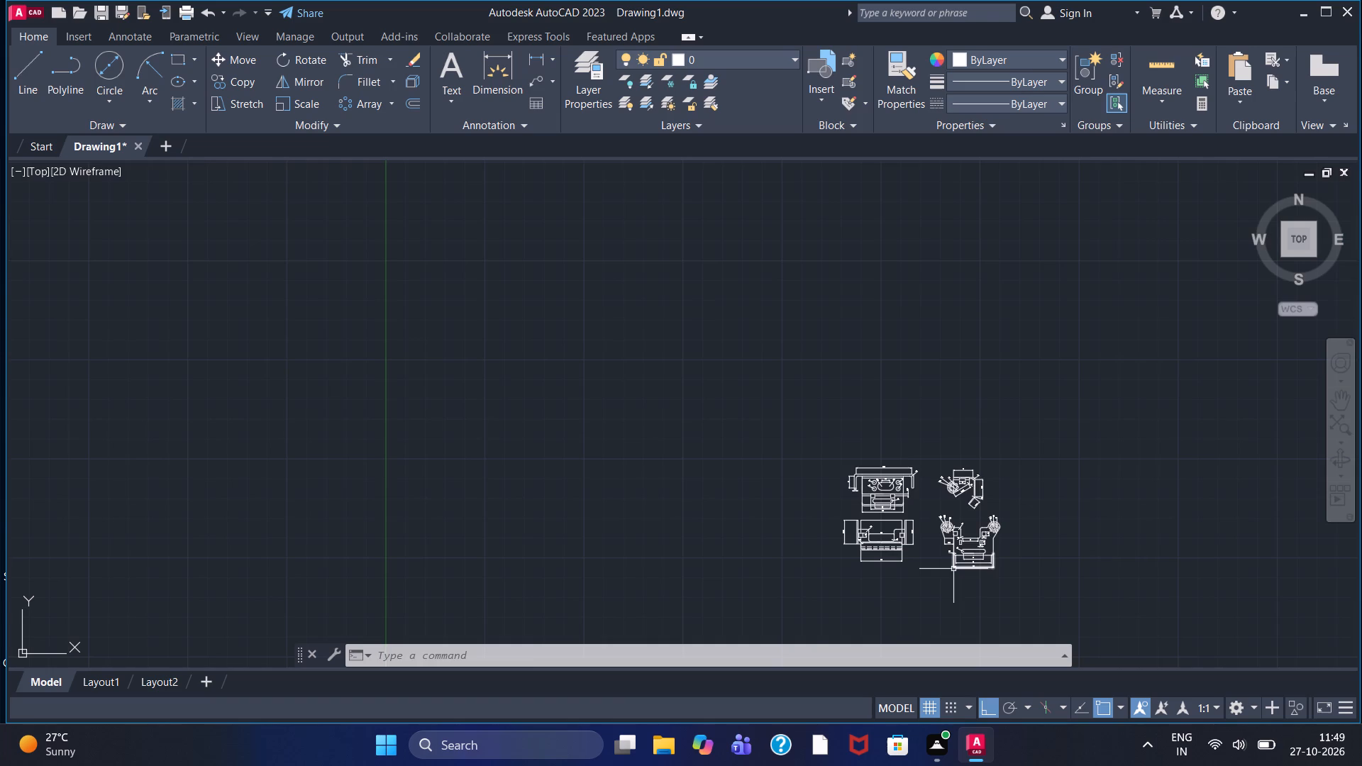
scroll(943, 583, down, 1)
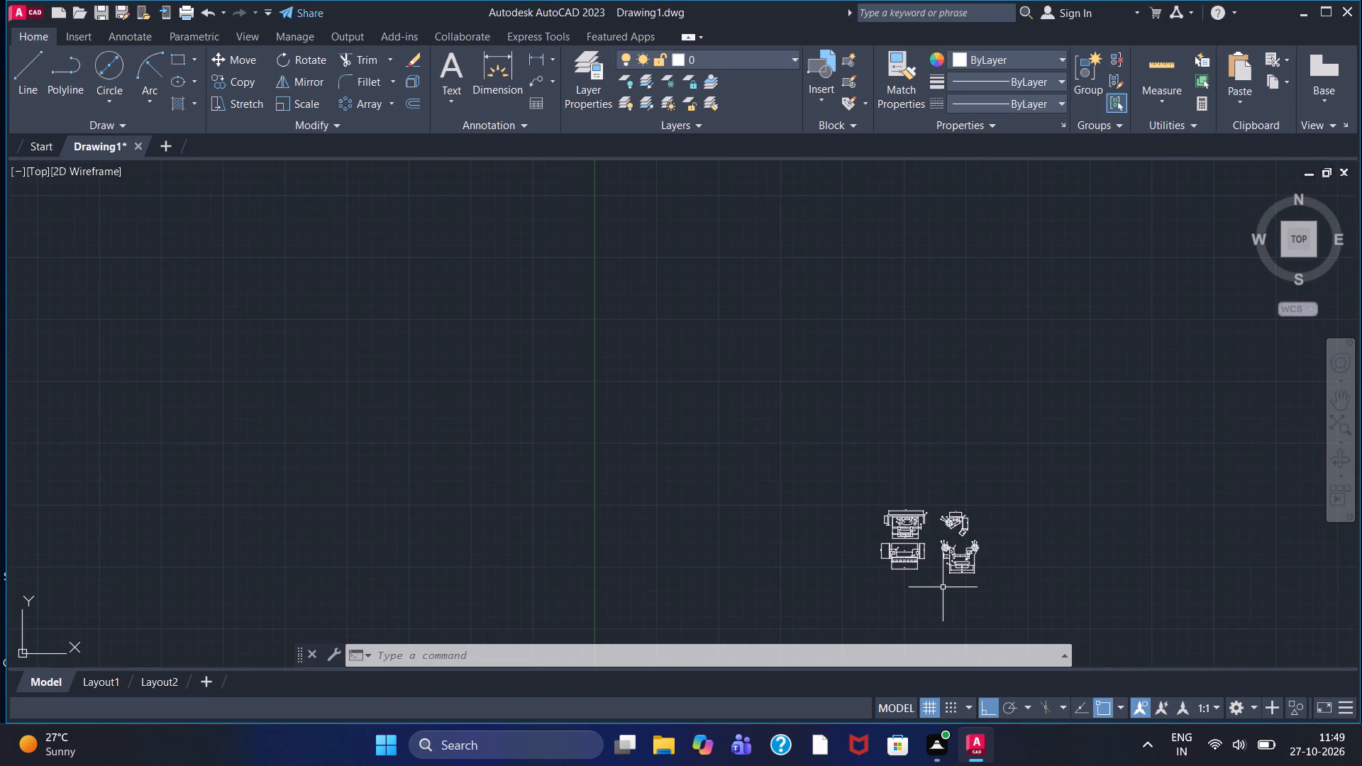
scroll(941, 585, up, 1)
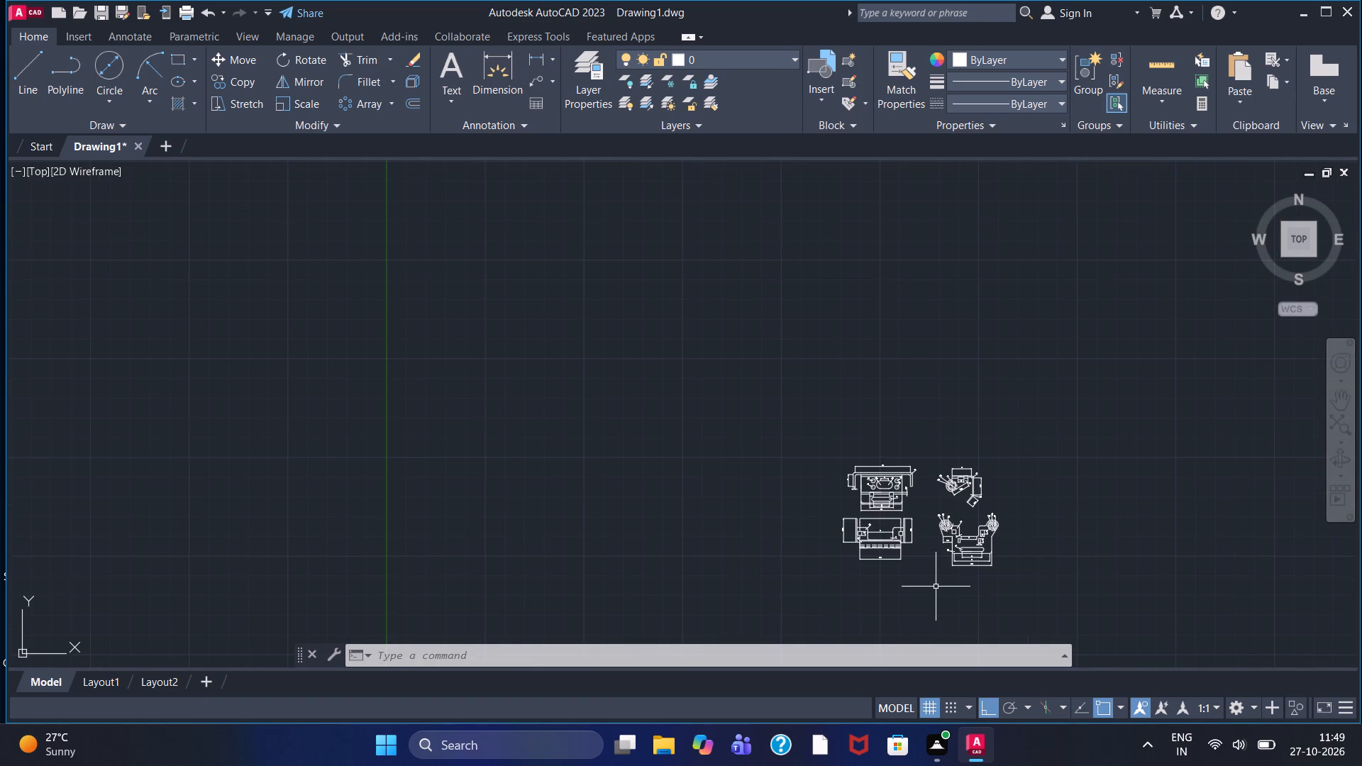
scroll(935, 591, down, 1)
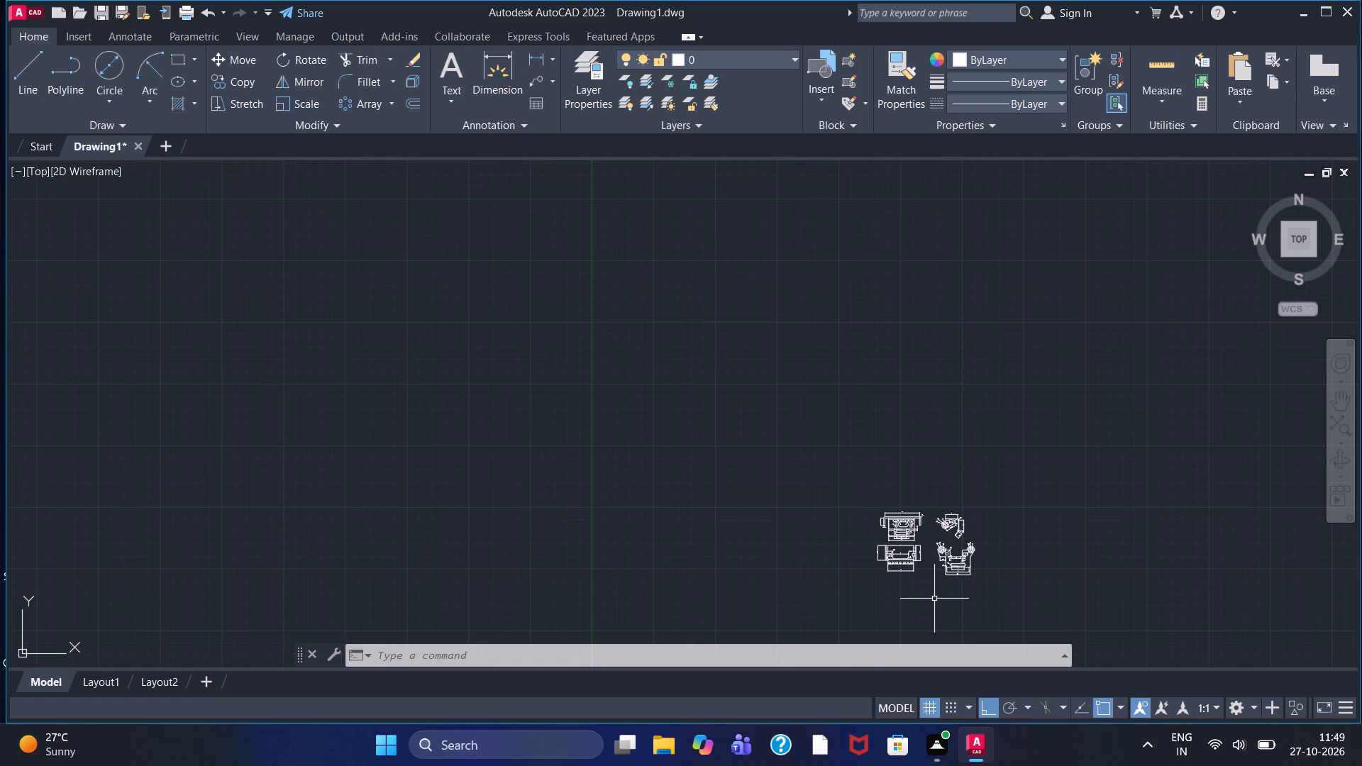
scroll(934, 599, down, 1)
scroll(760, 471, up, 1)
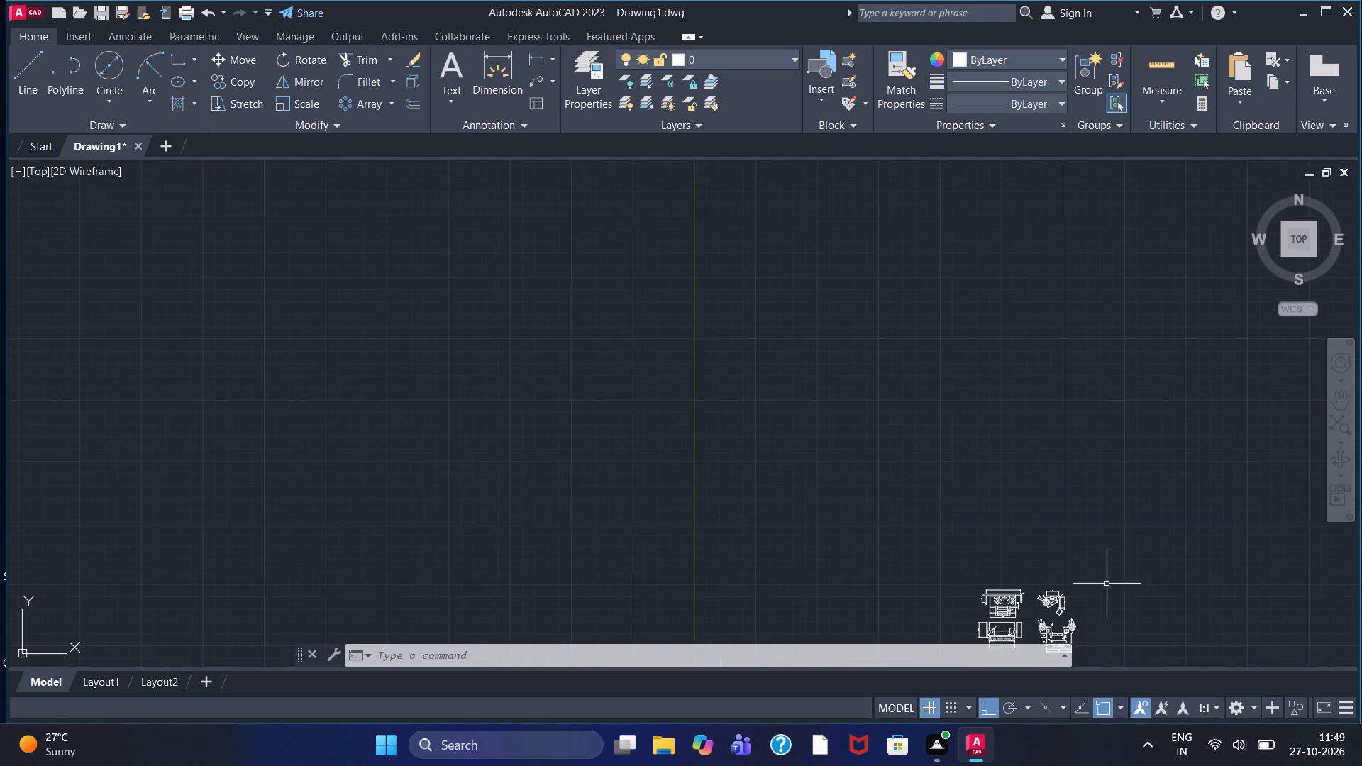
Review all four dimensioned views together, checking the whole drawing for missing dimensions.
middle_drag(1105, 567, 924, 308)
scroll(850, 364, up, 3)
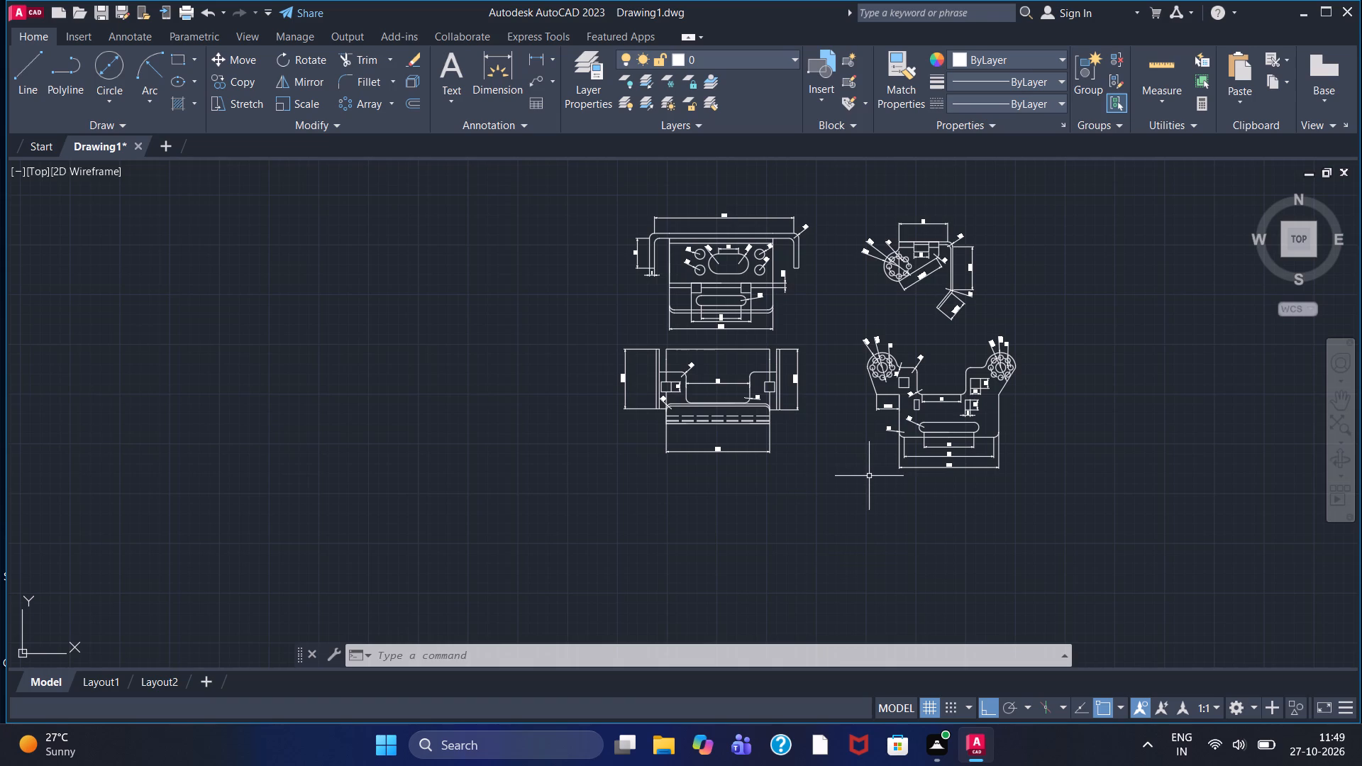
scroll(870, 484, down, 1)
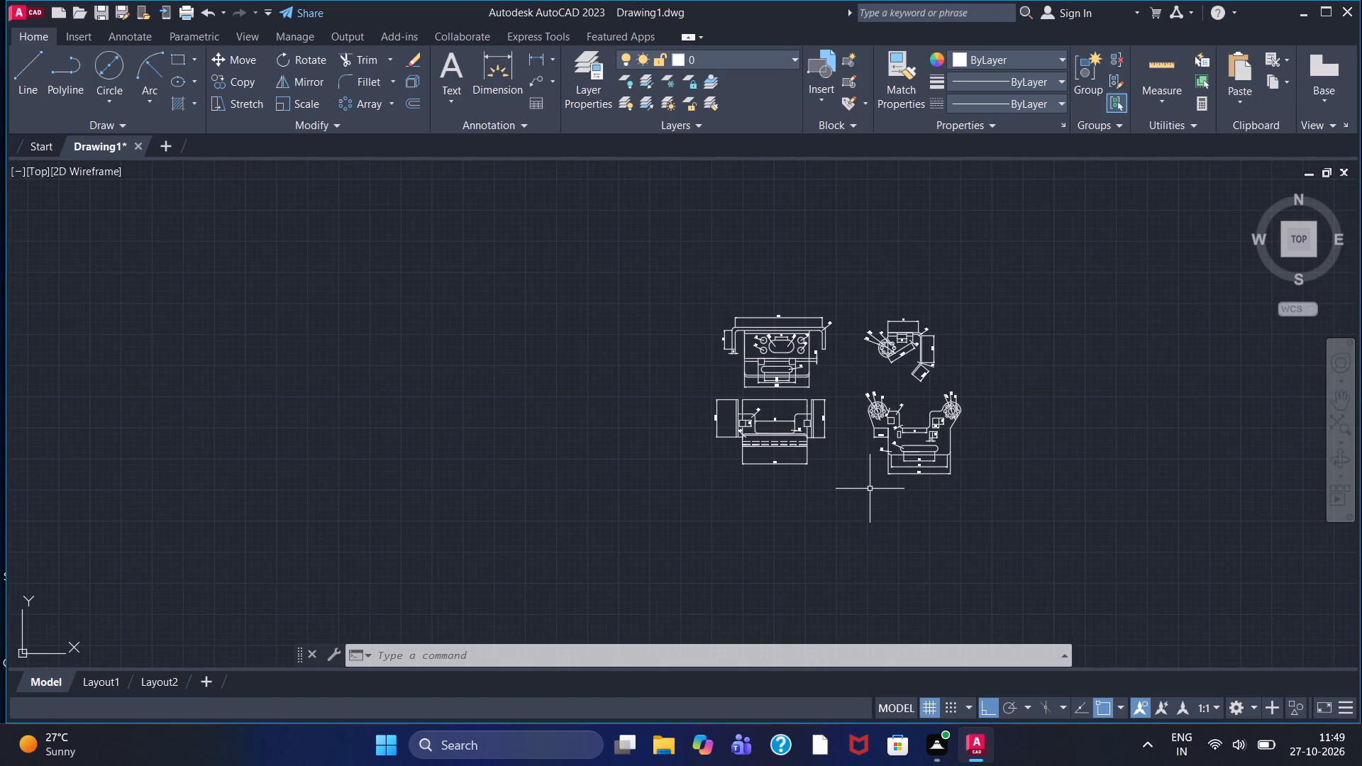
scroll(882, 416, up, 1)
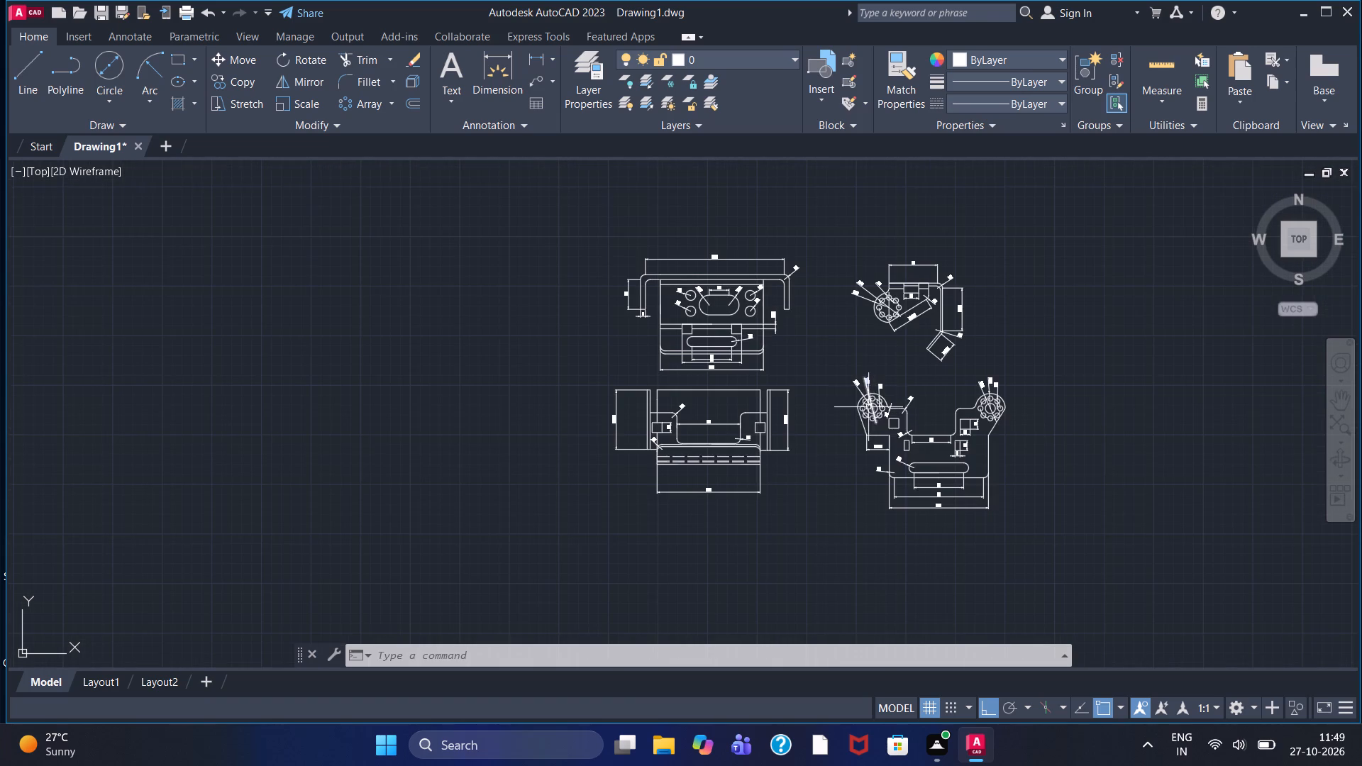
middle_drag(866, 335, 680, 396)
scroll(658, 431, up, 1)
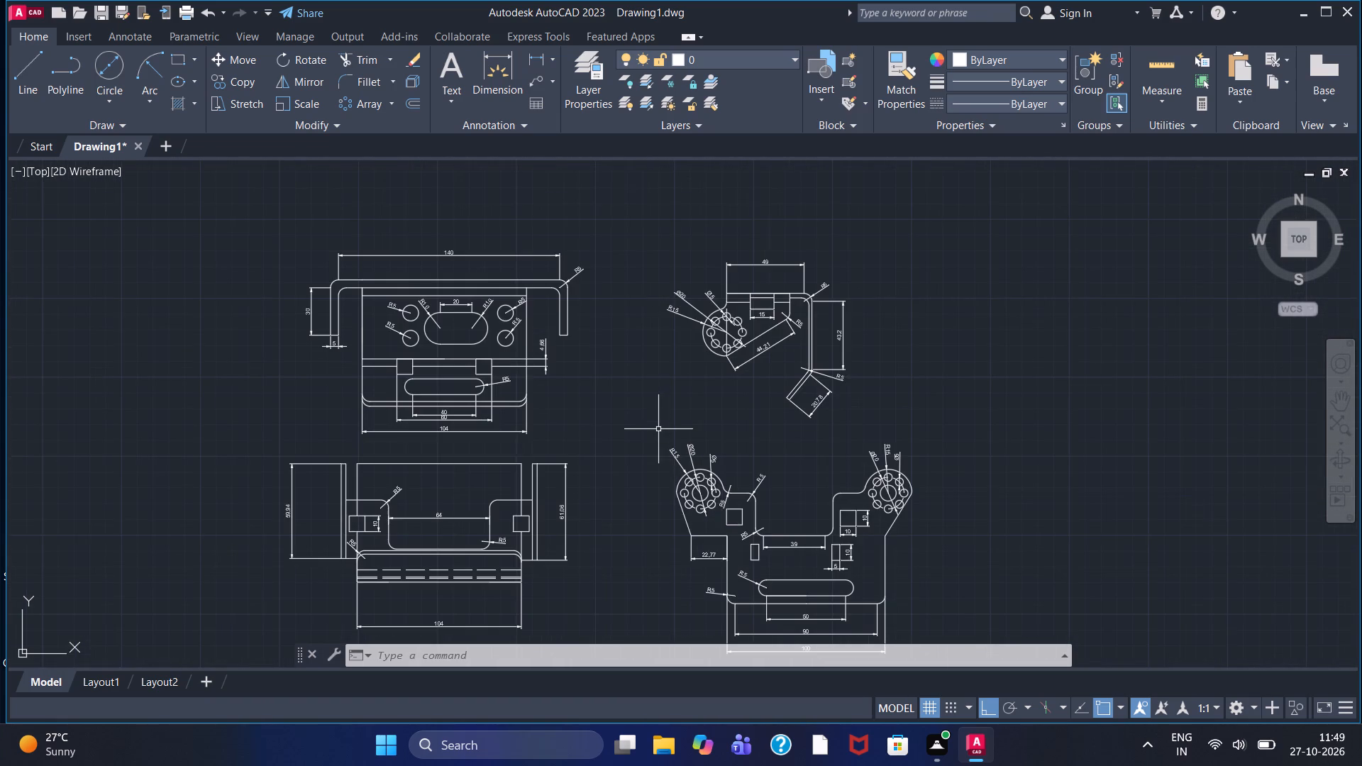
scroll(657, 428, down, 1)
scroll(653, 428, up, 1)
middle_drag(660, 420, 804, 355)
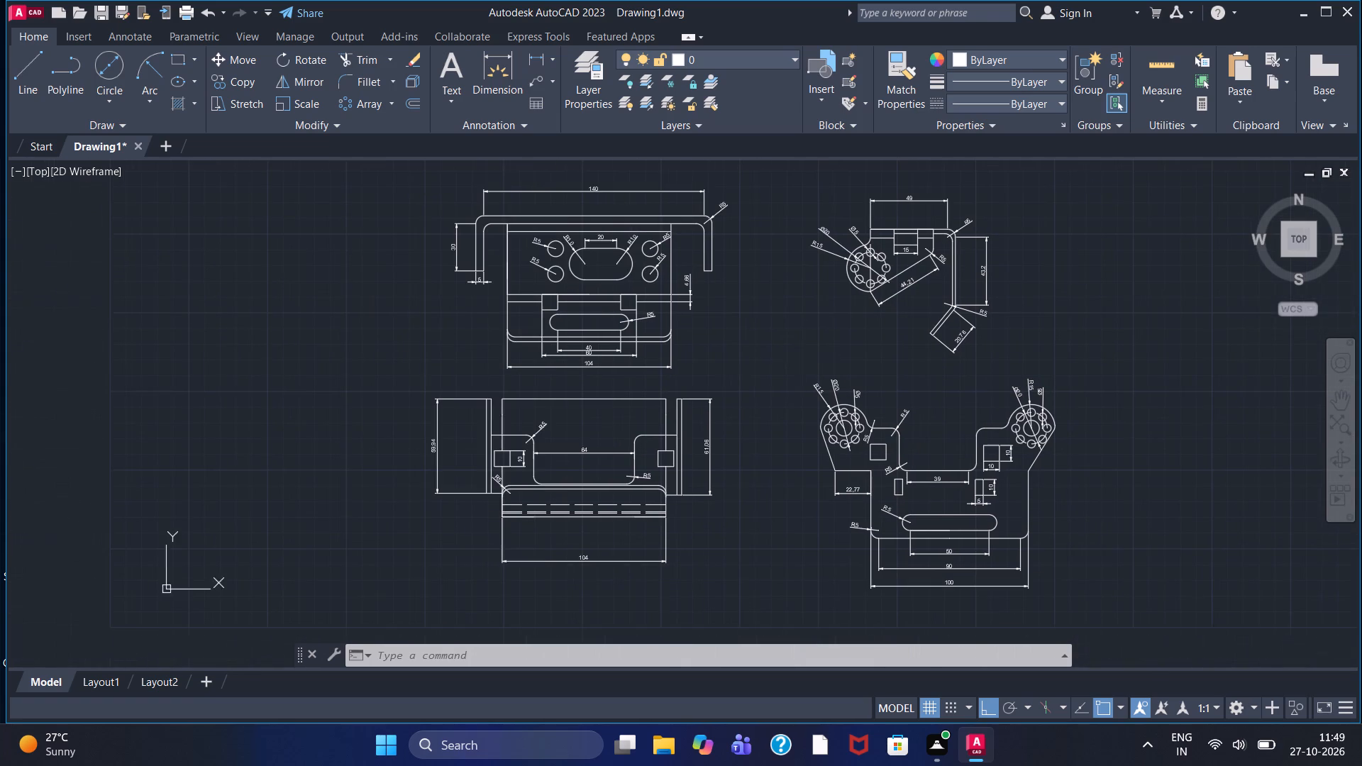
scroll(787, 341, up, 1)
scroll(785, 353, down, 1)
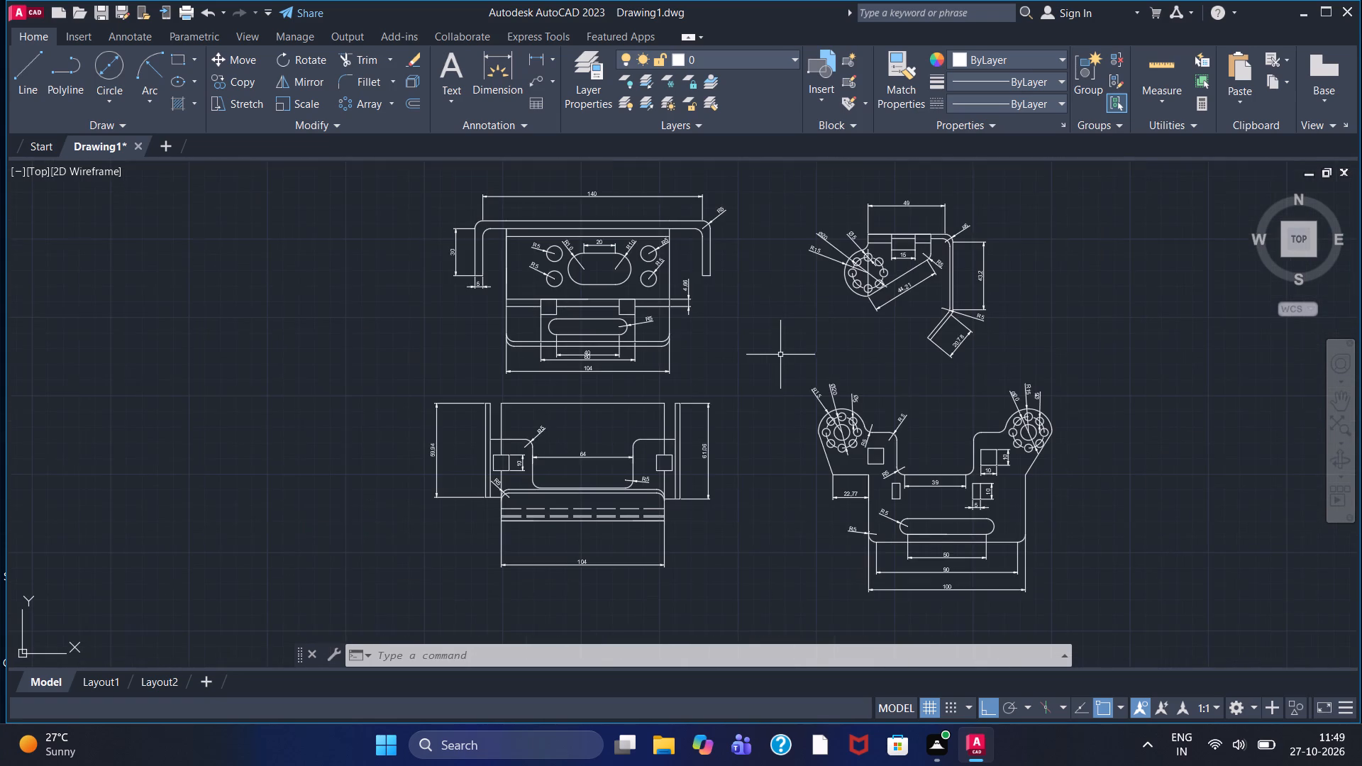
middle_drag(777, 350, 866, 361)
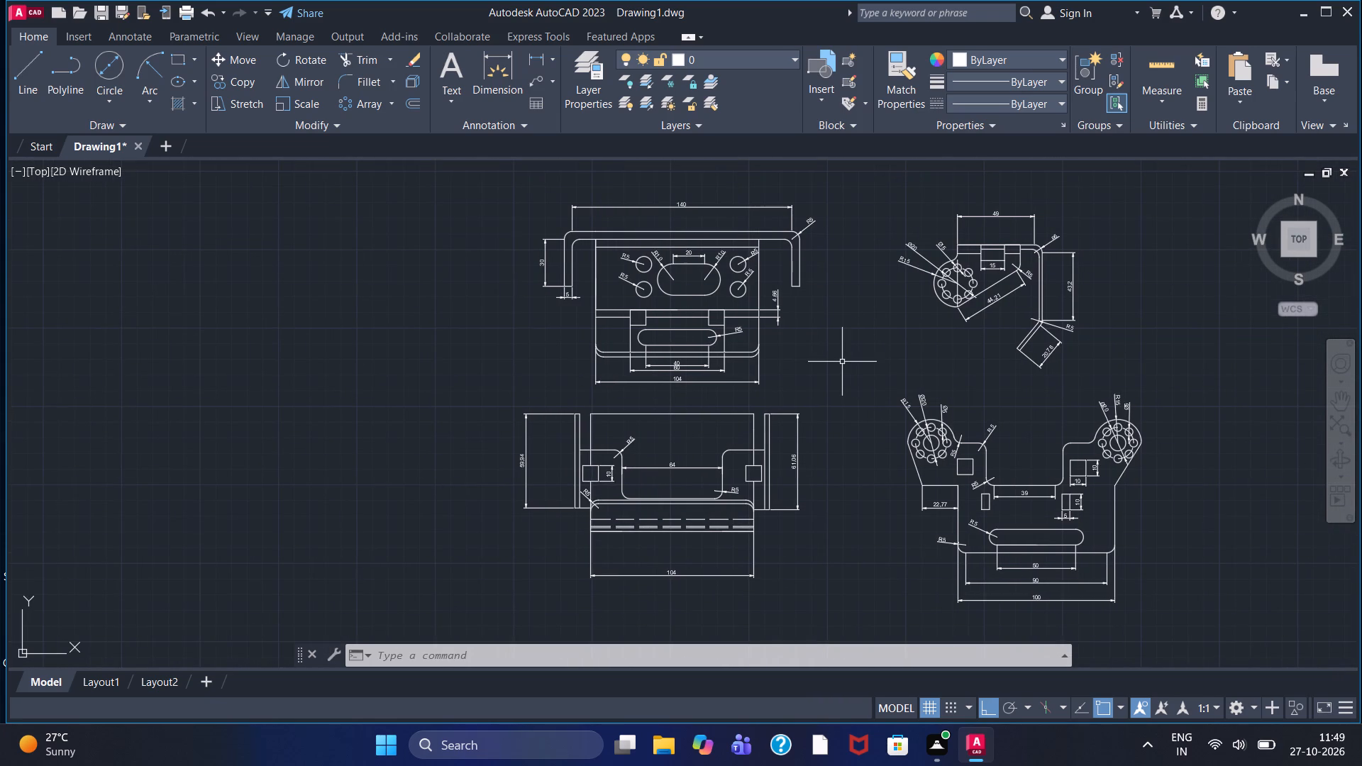
scroll(839, 363, up, 1)
scroll(837, 365, down, 1)
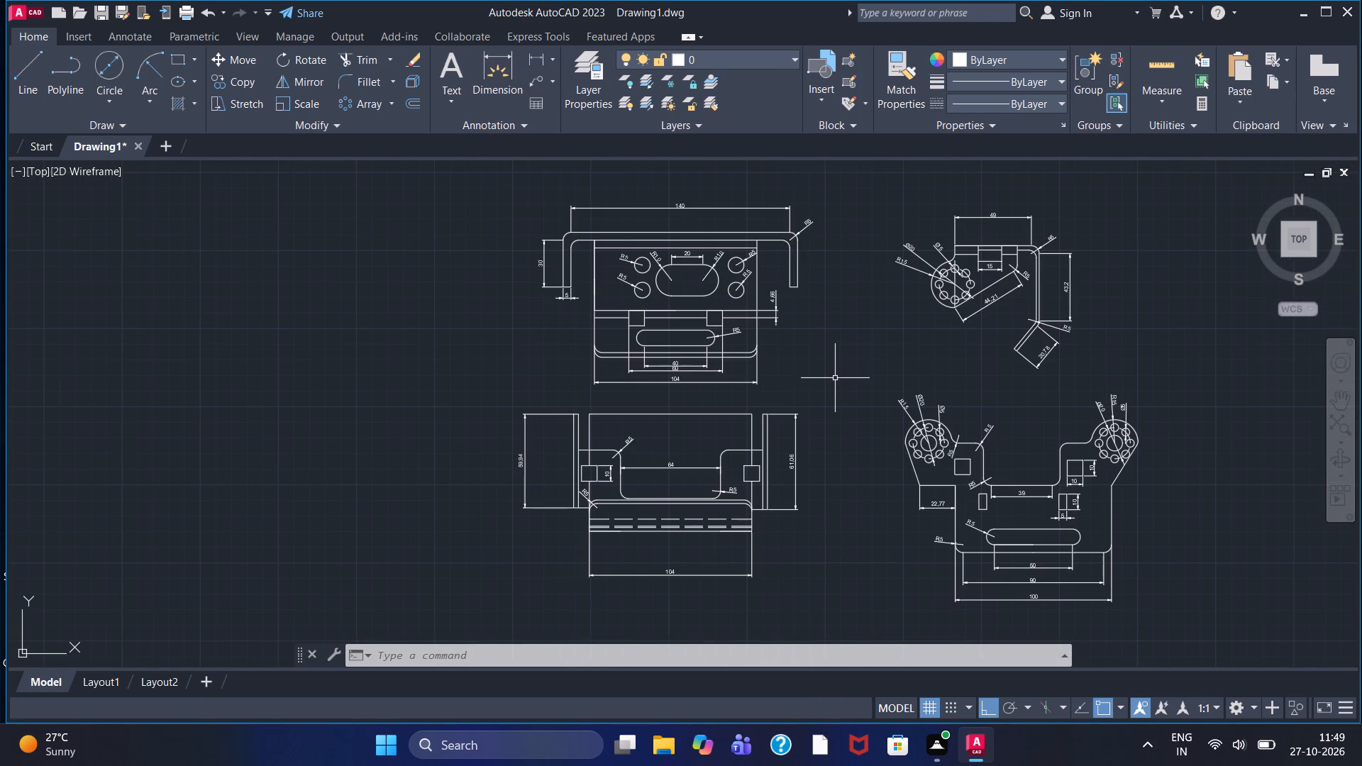
scroll(834, 350, up, 1)
scroll(842, 350, down, 1)
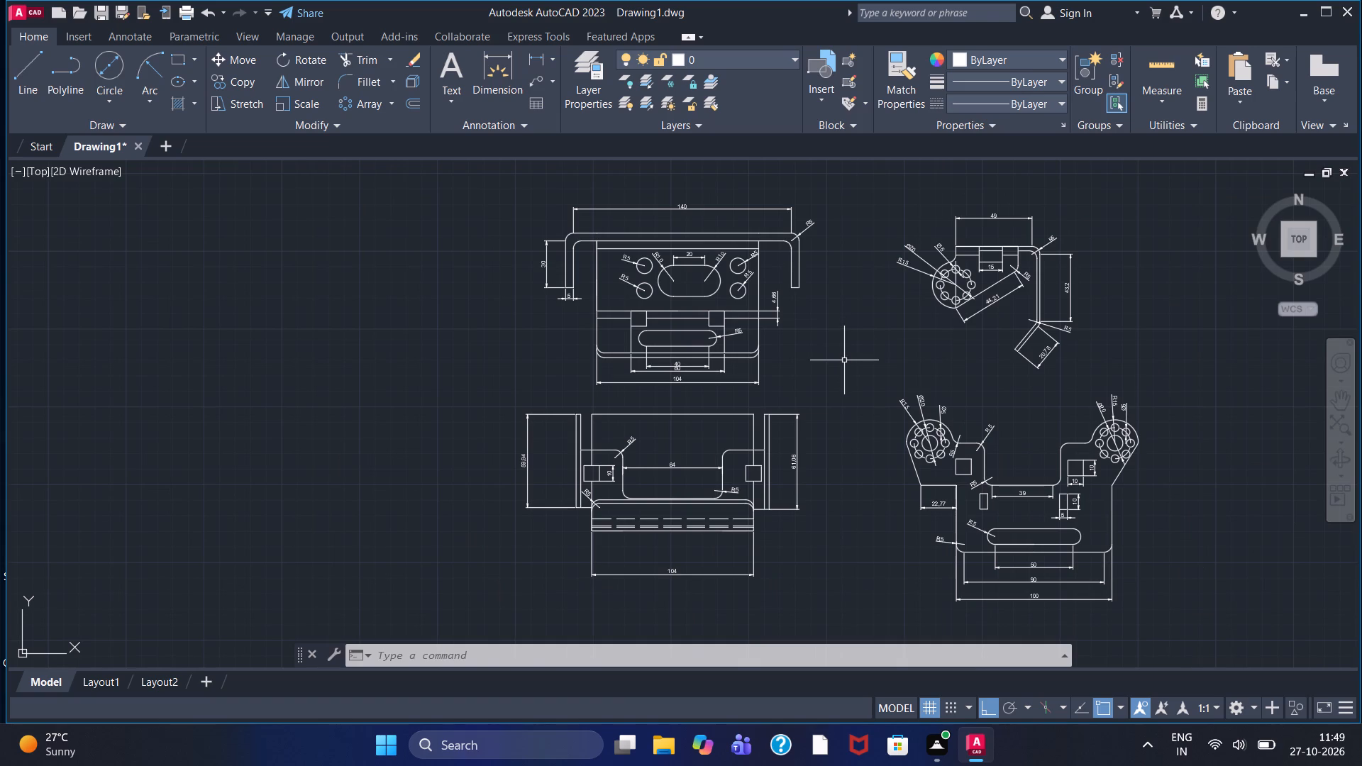
middle_drag(824, 362, 756, 374)
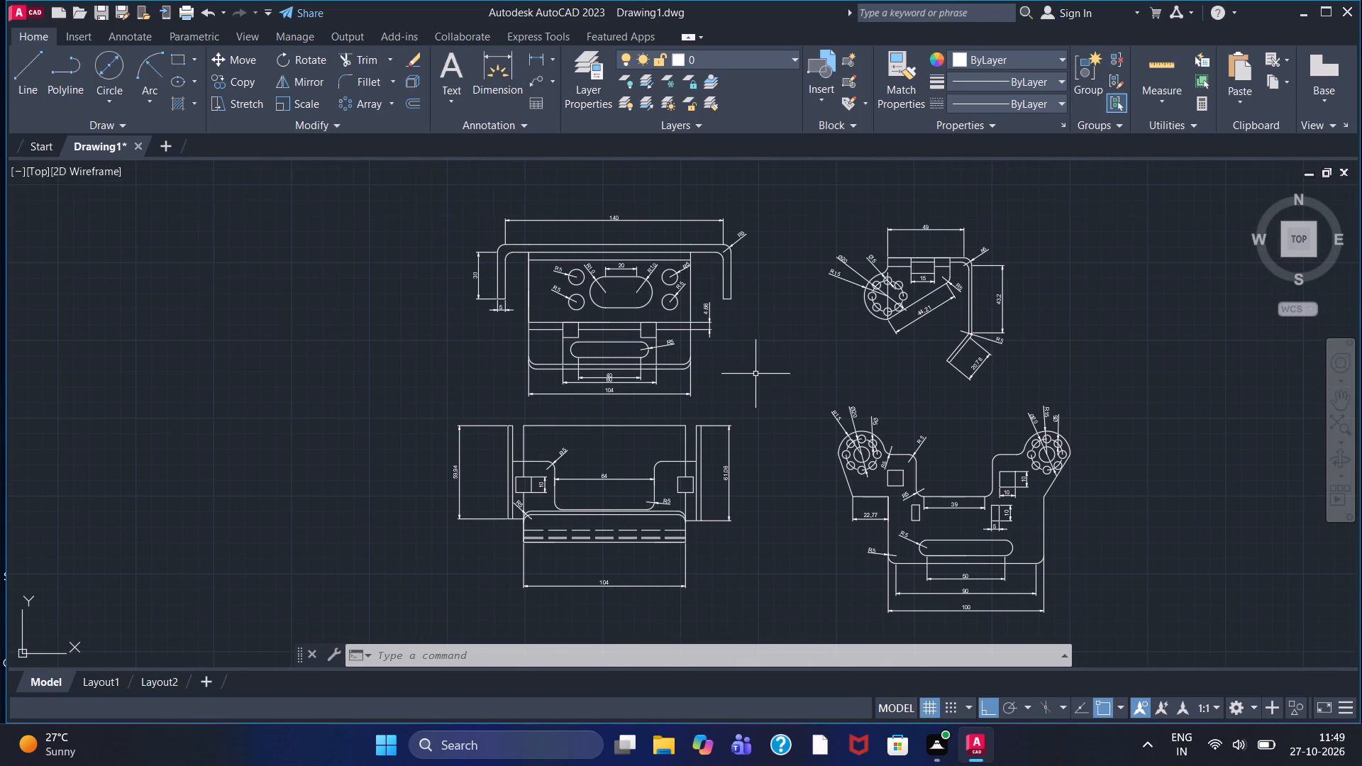
Add a horizontal linear dimension across the central notch in the two-lug view, between its two vertical edges and inside the opening.
scroll(954, 493, up, 2)
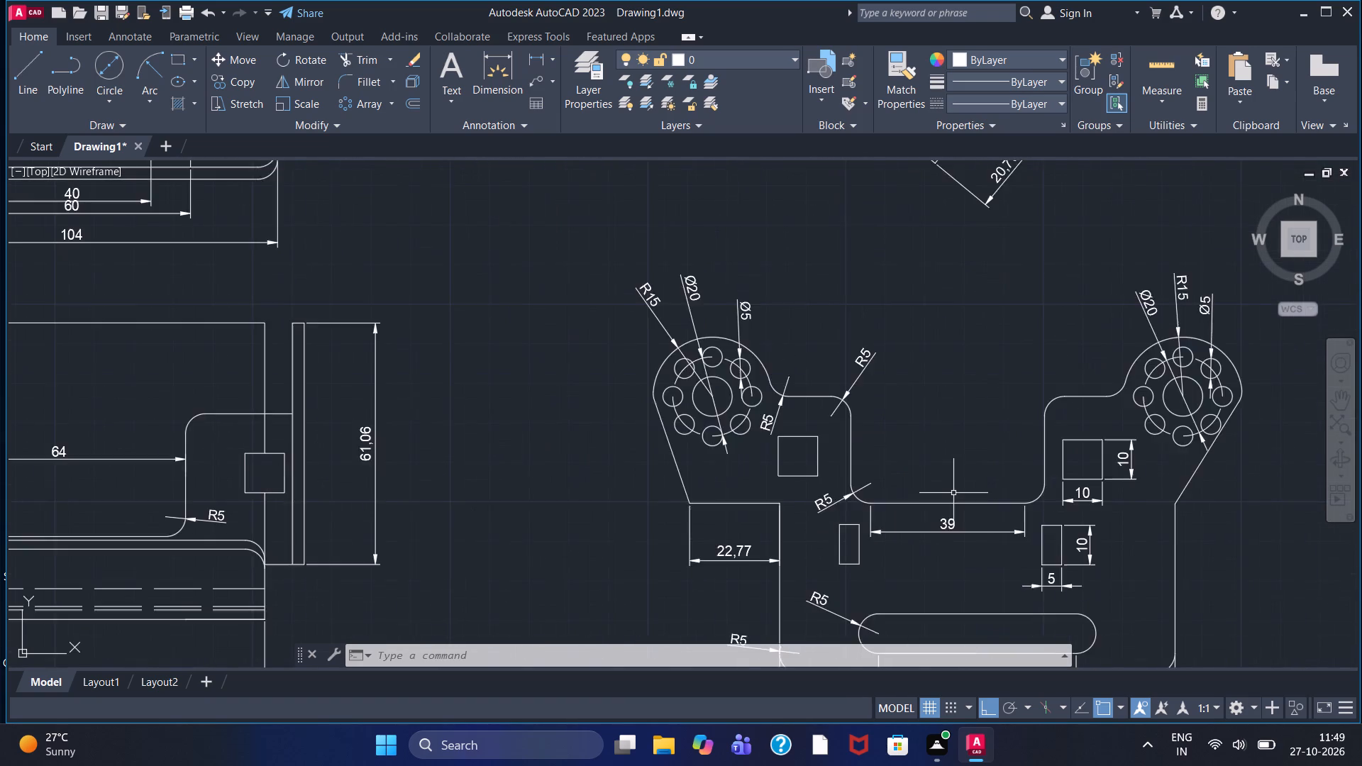
scroll(953, 493, up, 2)
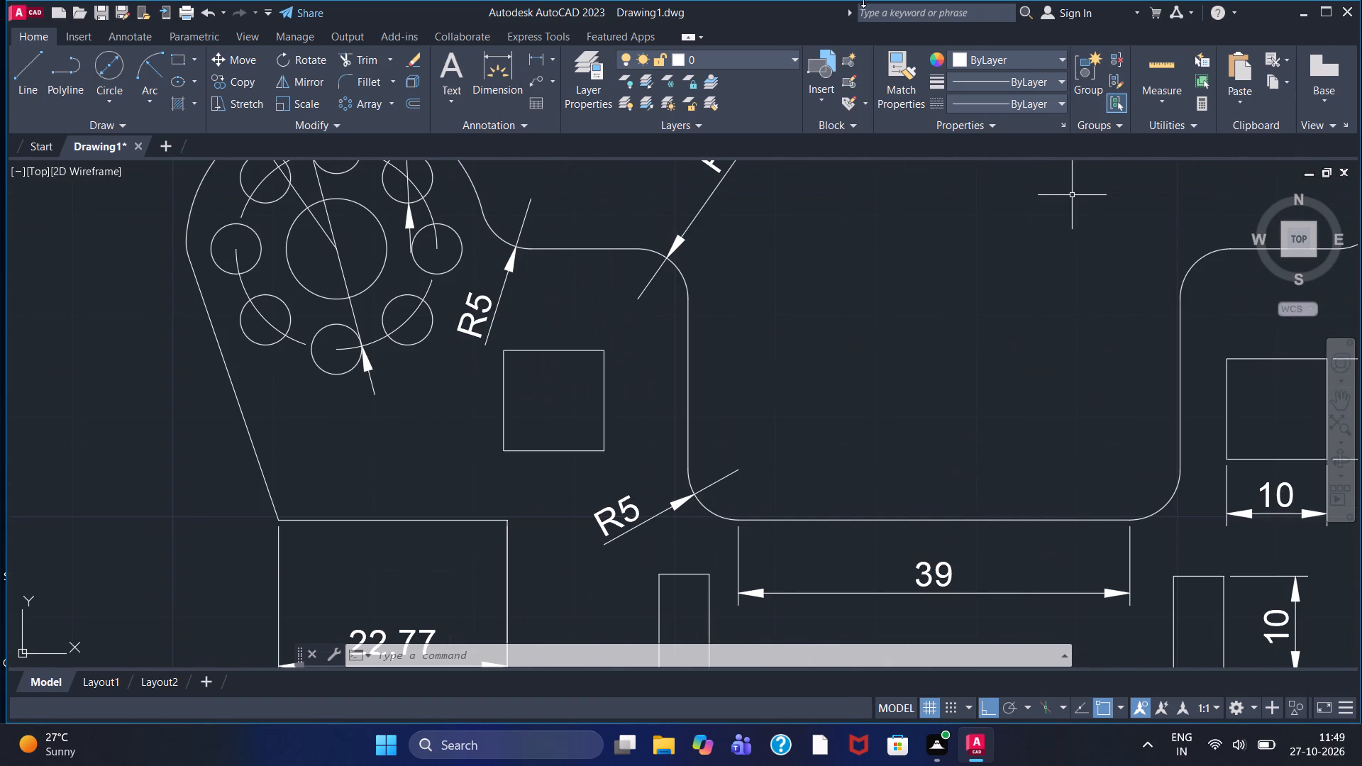
click(532, 60)
click(688, 382)
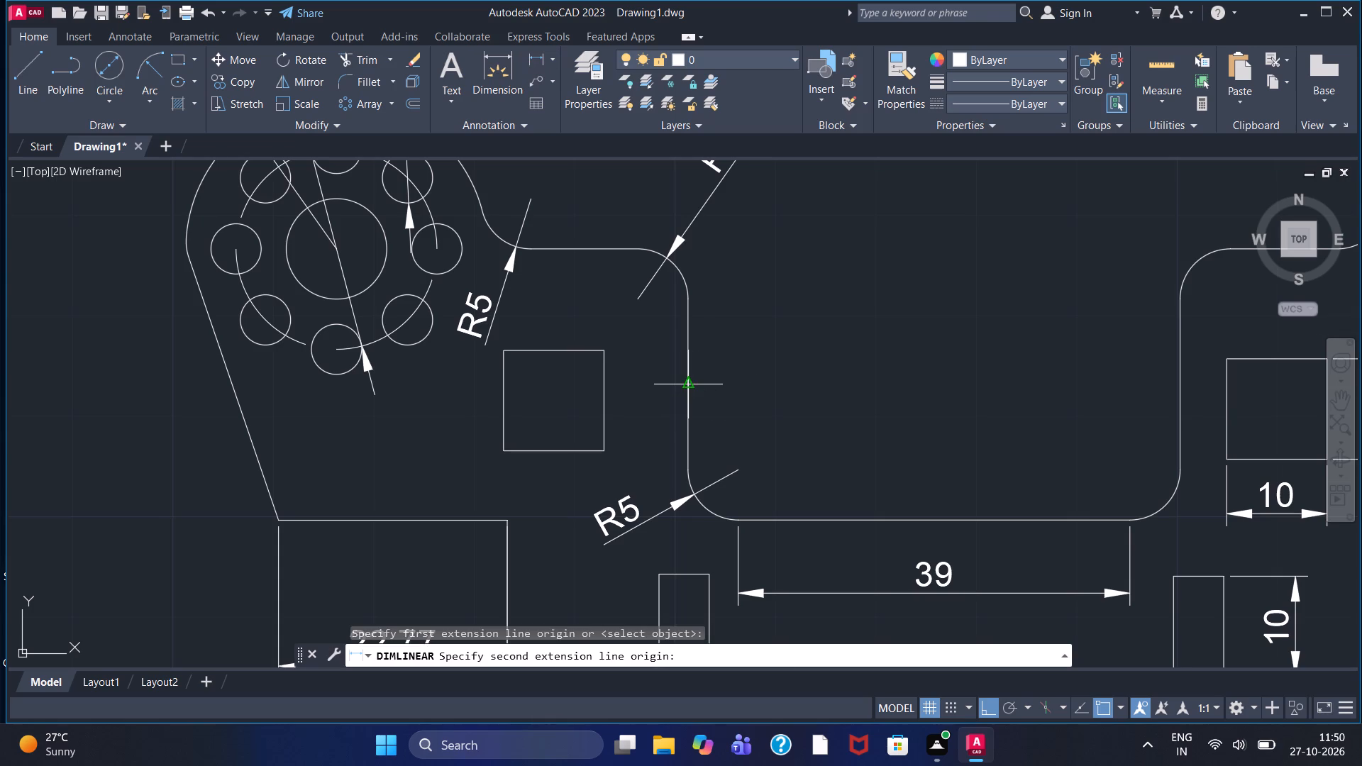
click(1180, 381)
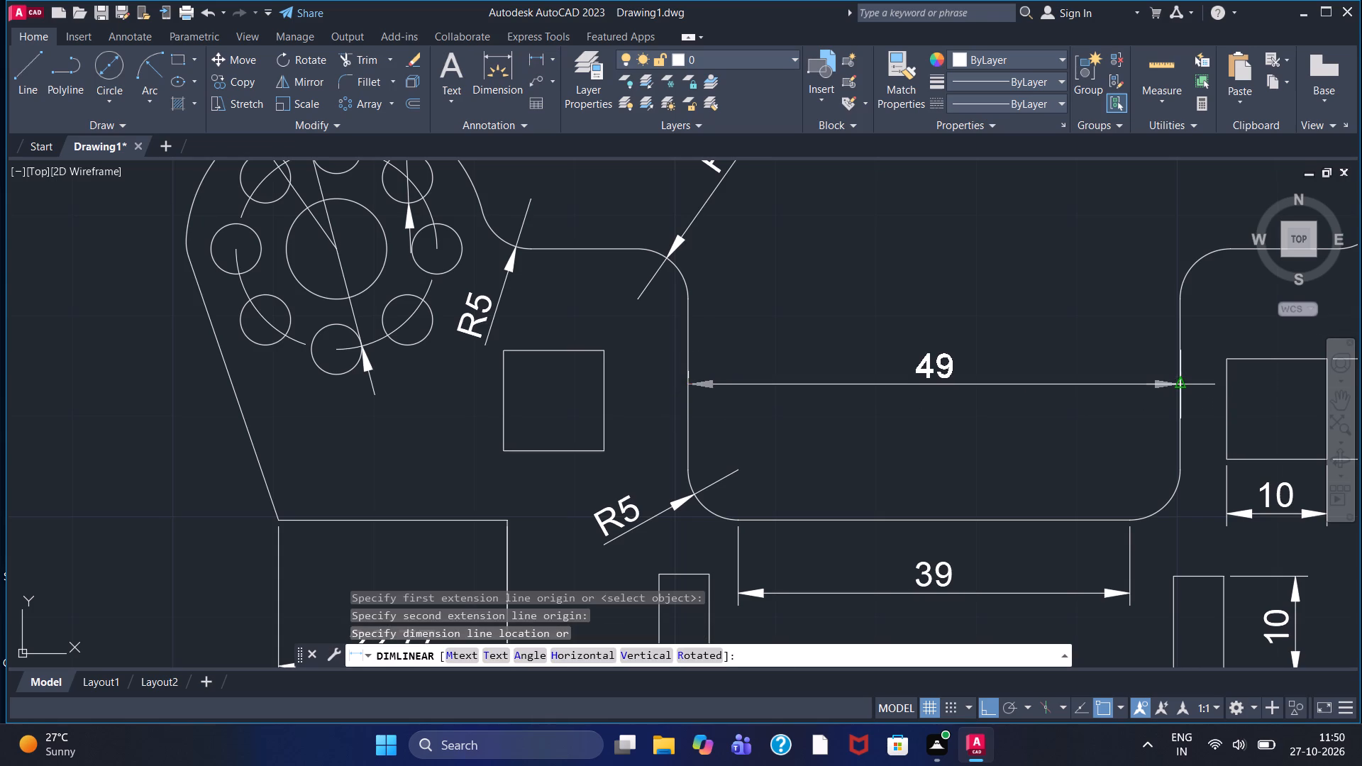
click(1007, 343)
Review the two-lug view's notch, lugs and square holes for edges that still lack a dimension.
scroll(705, 361, down, 2)
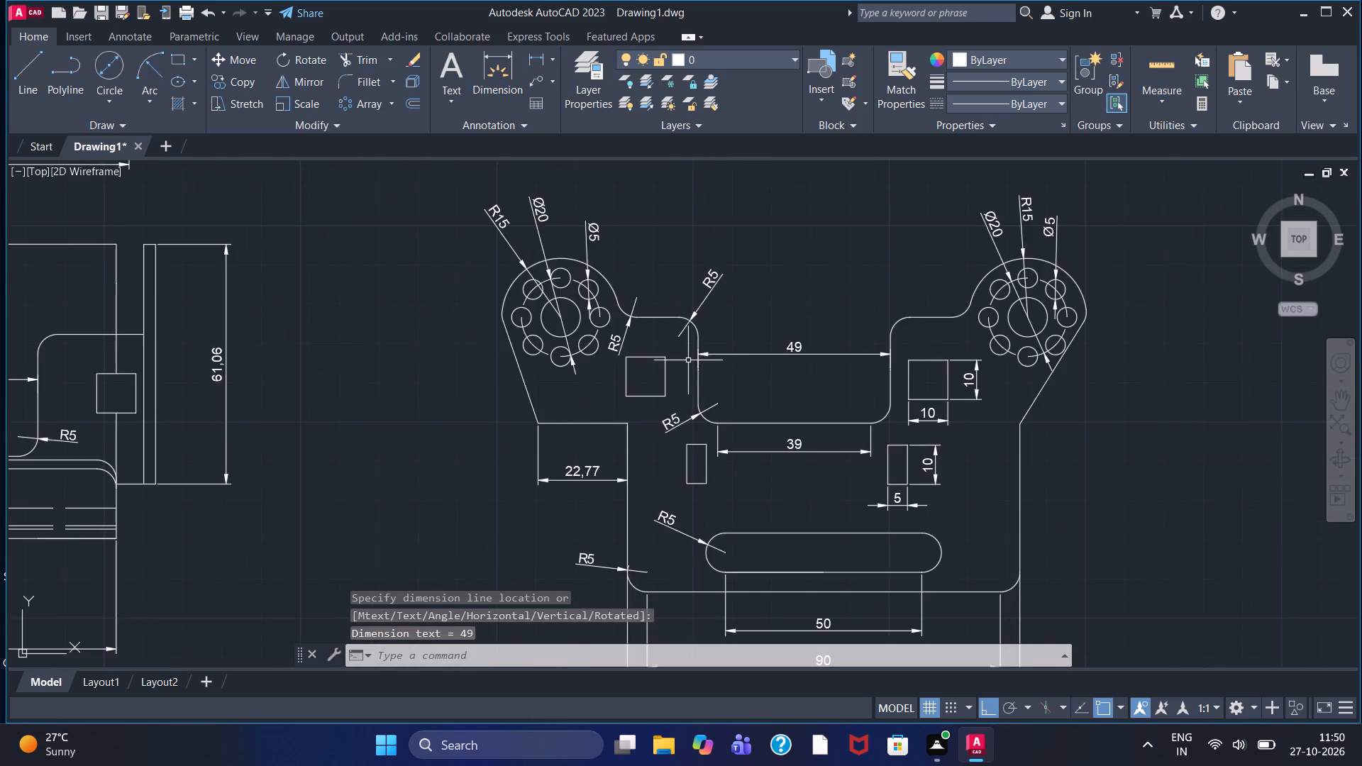
scroll(684, 361, down, 1)
scroll(682, 372, up, 2)
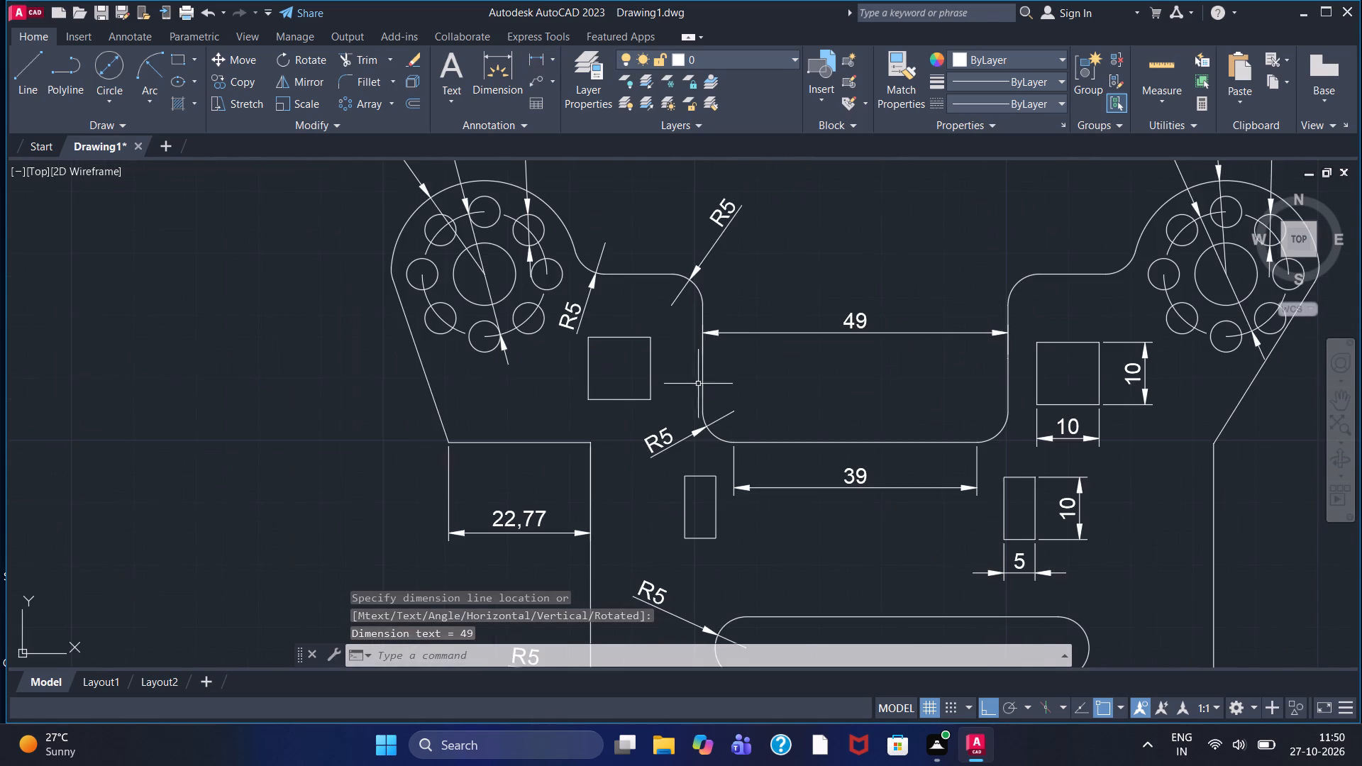
middle_drag(816, 379, 631, 393)
scroll(630, 393, down, 1)
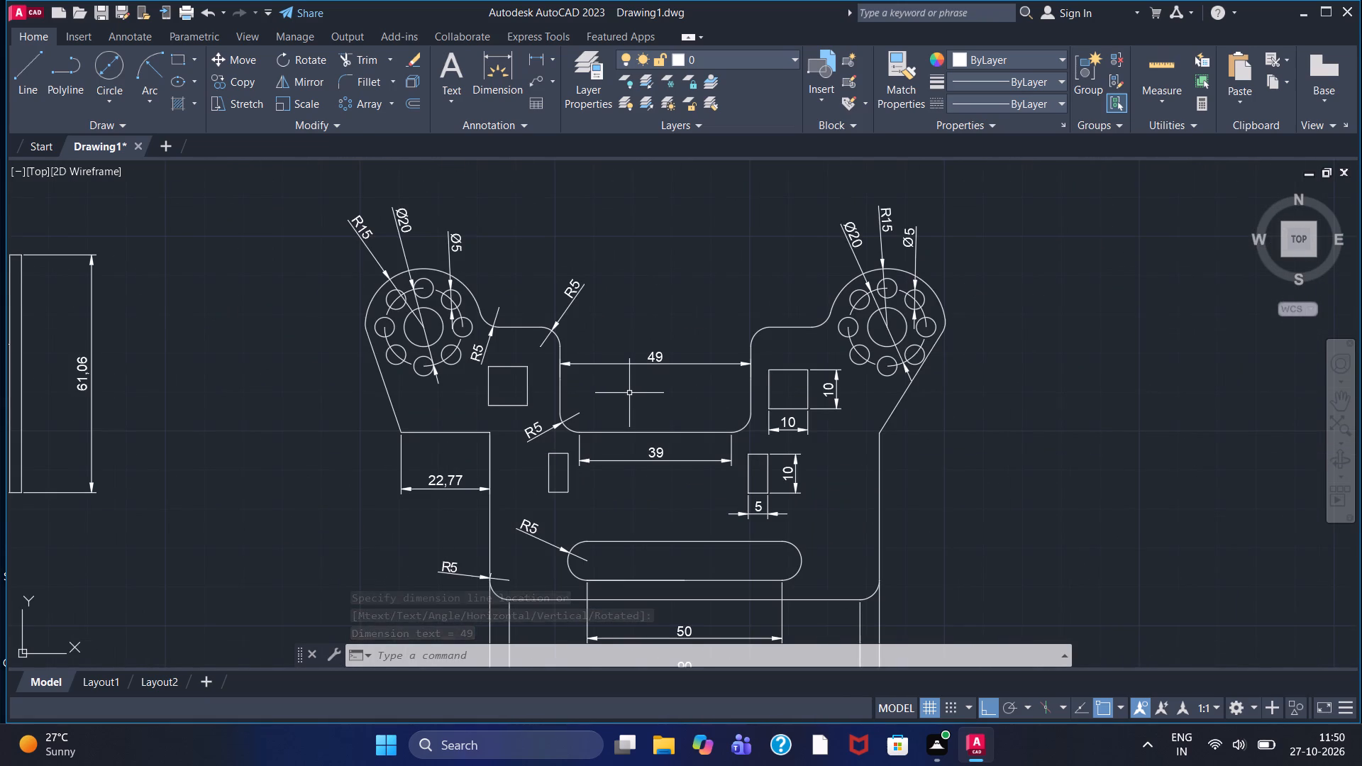
middle_drag(714, 330, 663, 373)
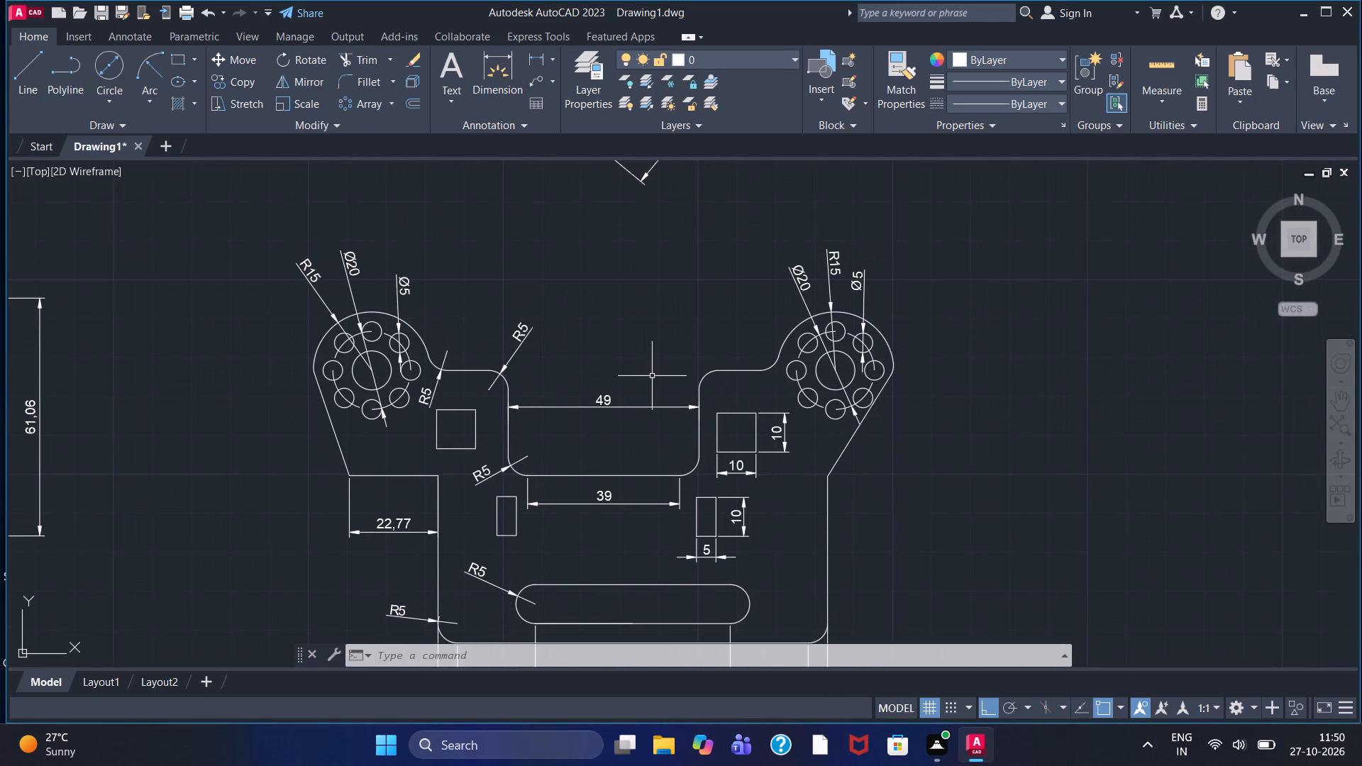
scroll(646, 394, up, 1)
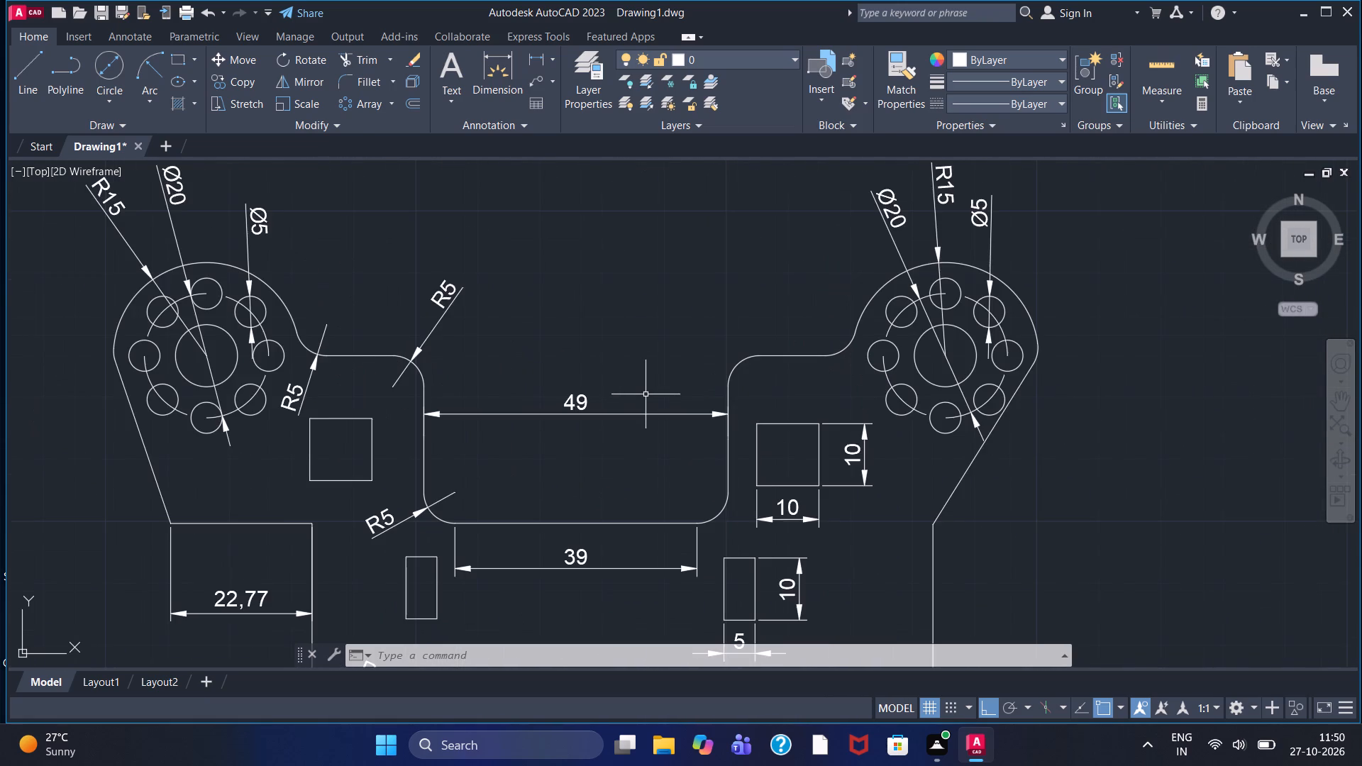
scroll(644, 402, down, 1)
middle_drag(631, 349, 576, 373)
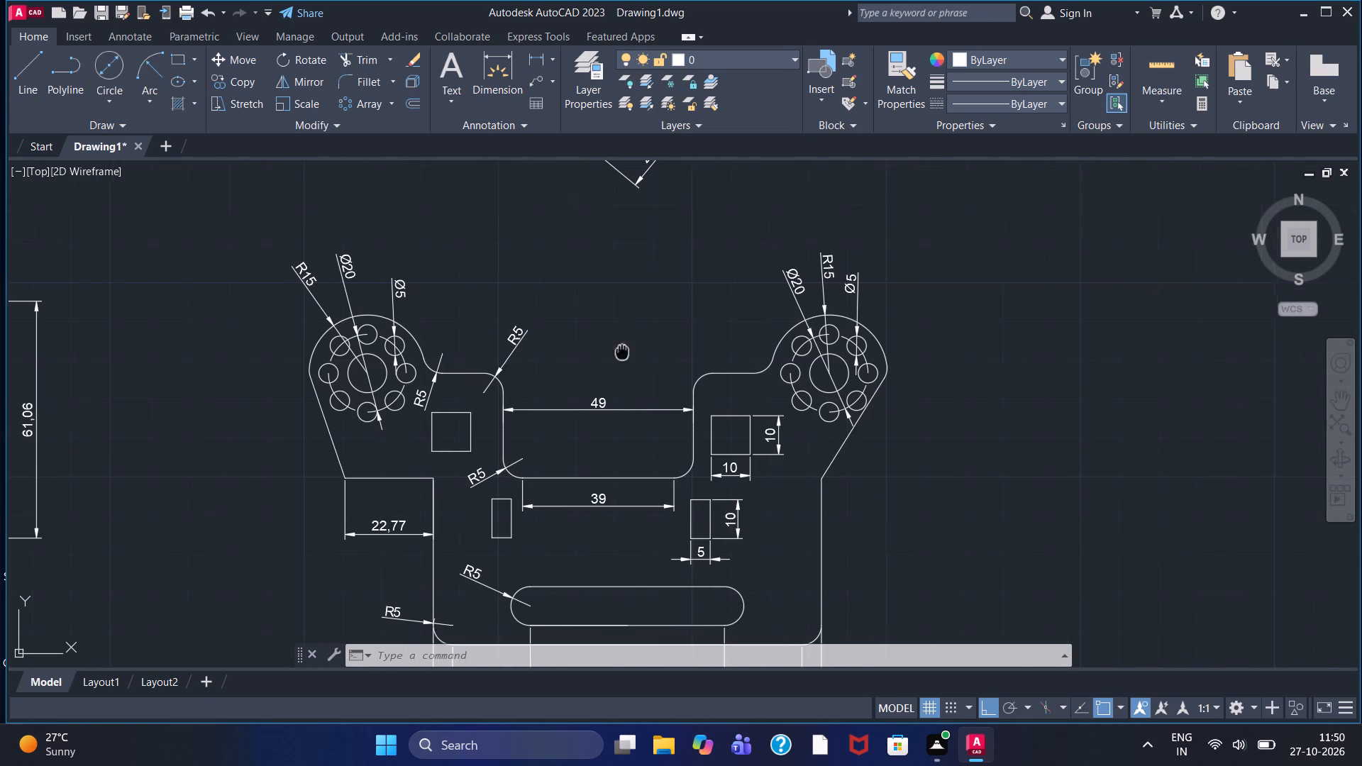
middle_drag(576, 373, 530, 400)
scroll(528, 400, down, 1)
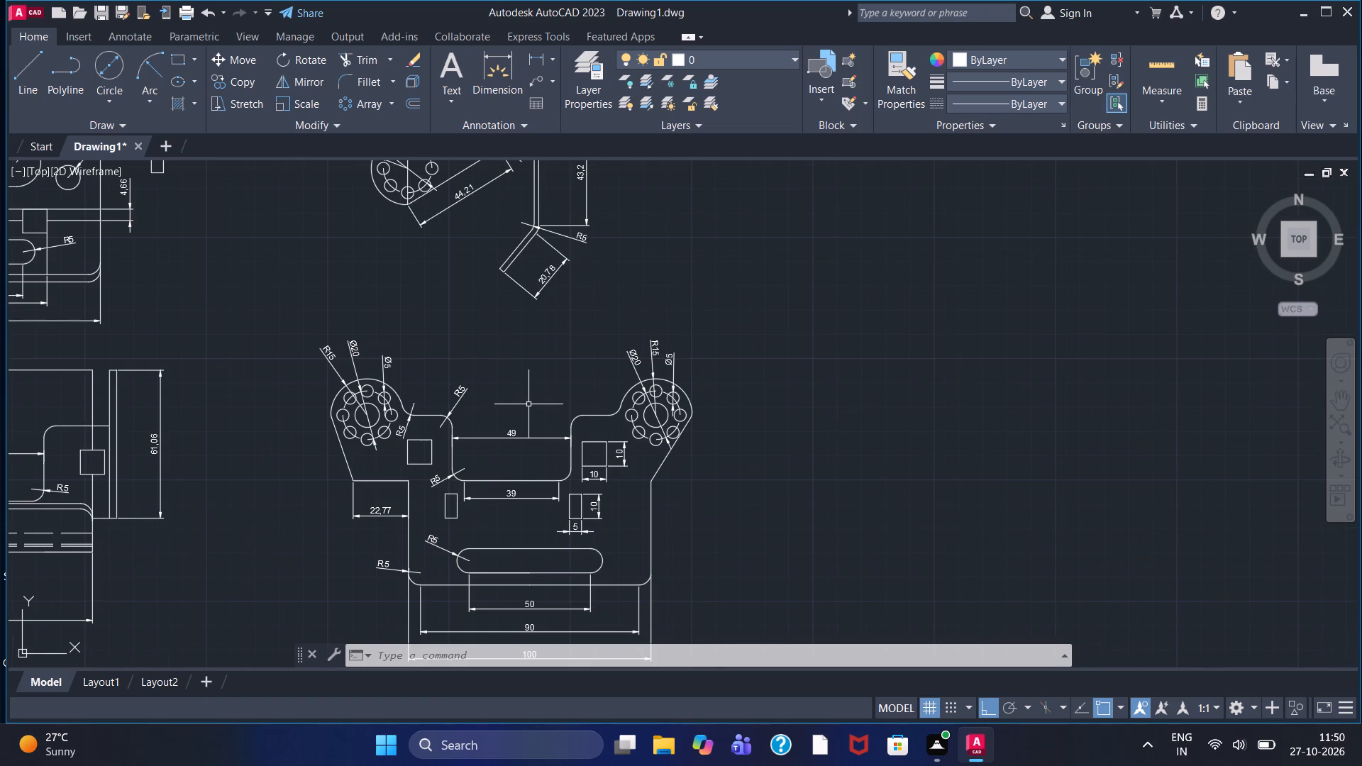
Add a horizontal linear dimension above the short straight top edge between the notch corner and the right lug in the two-lug view.
scroll(528, 405, up, 3)
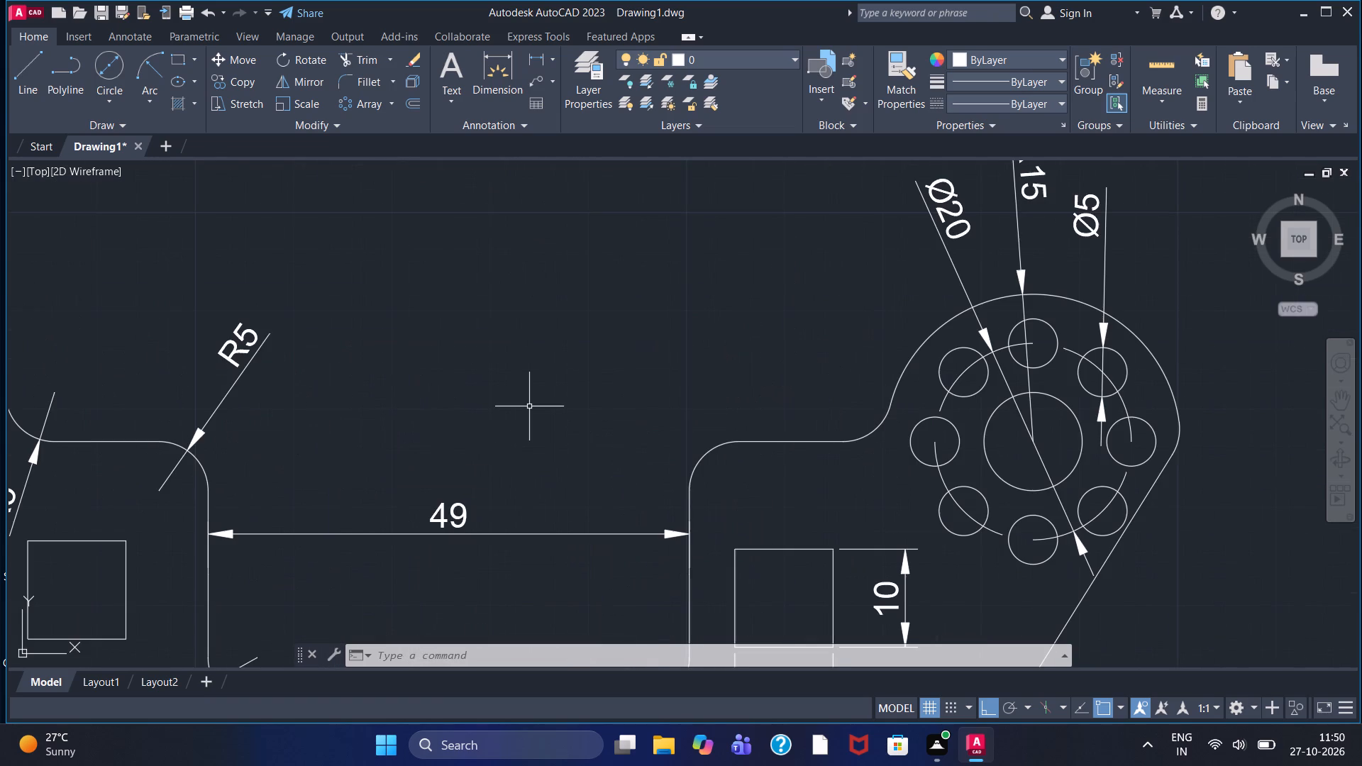
click(538, 59)
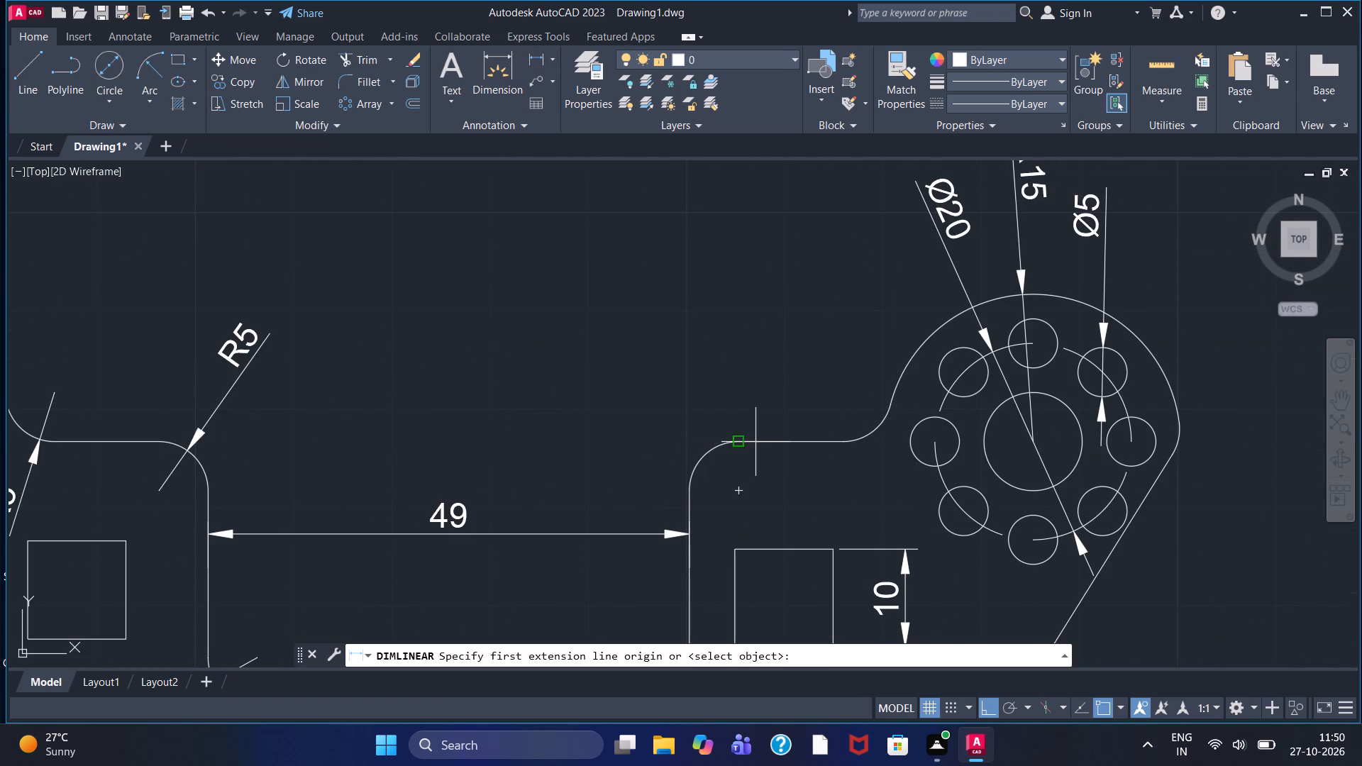
click(738, 443)
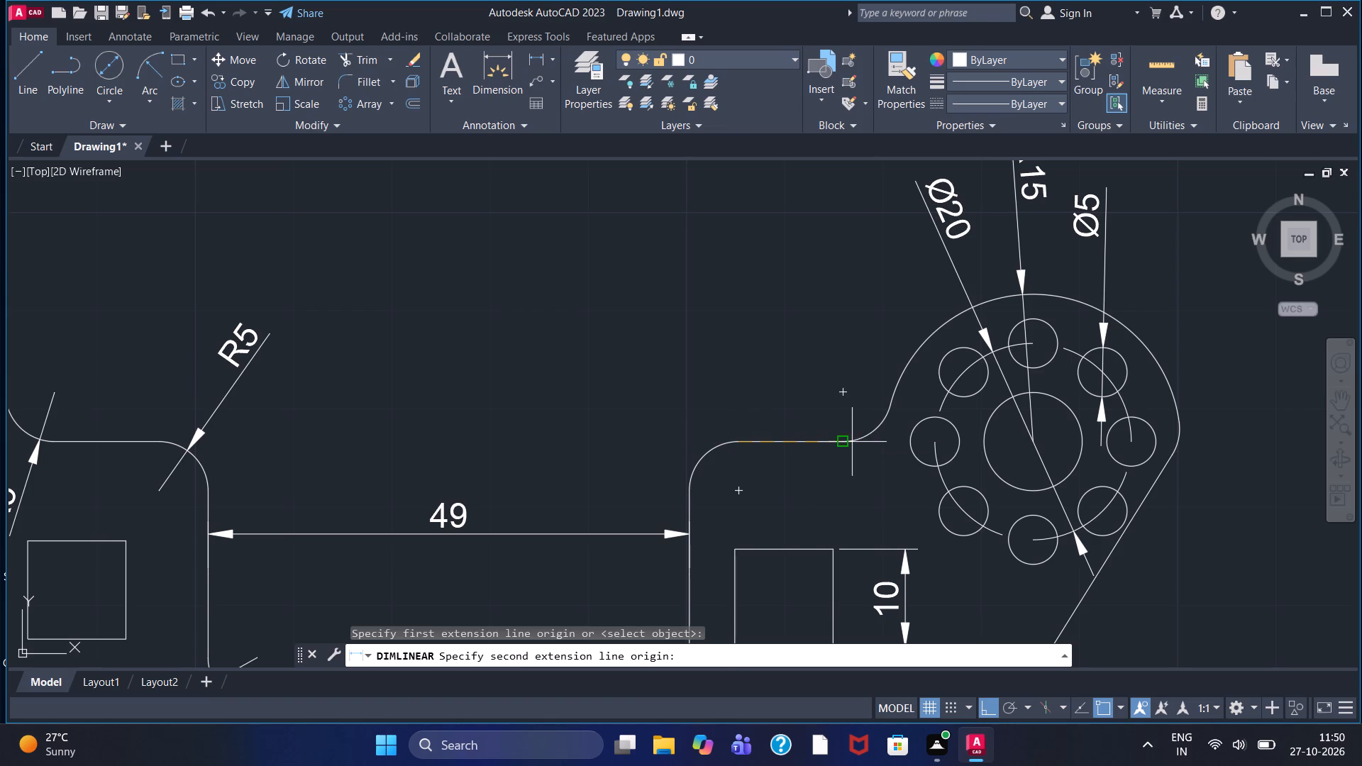
click(851, 443)
click(834, 379)
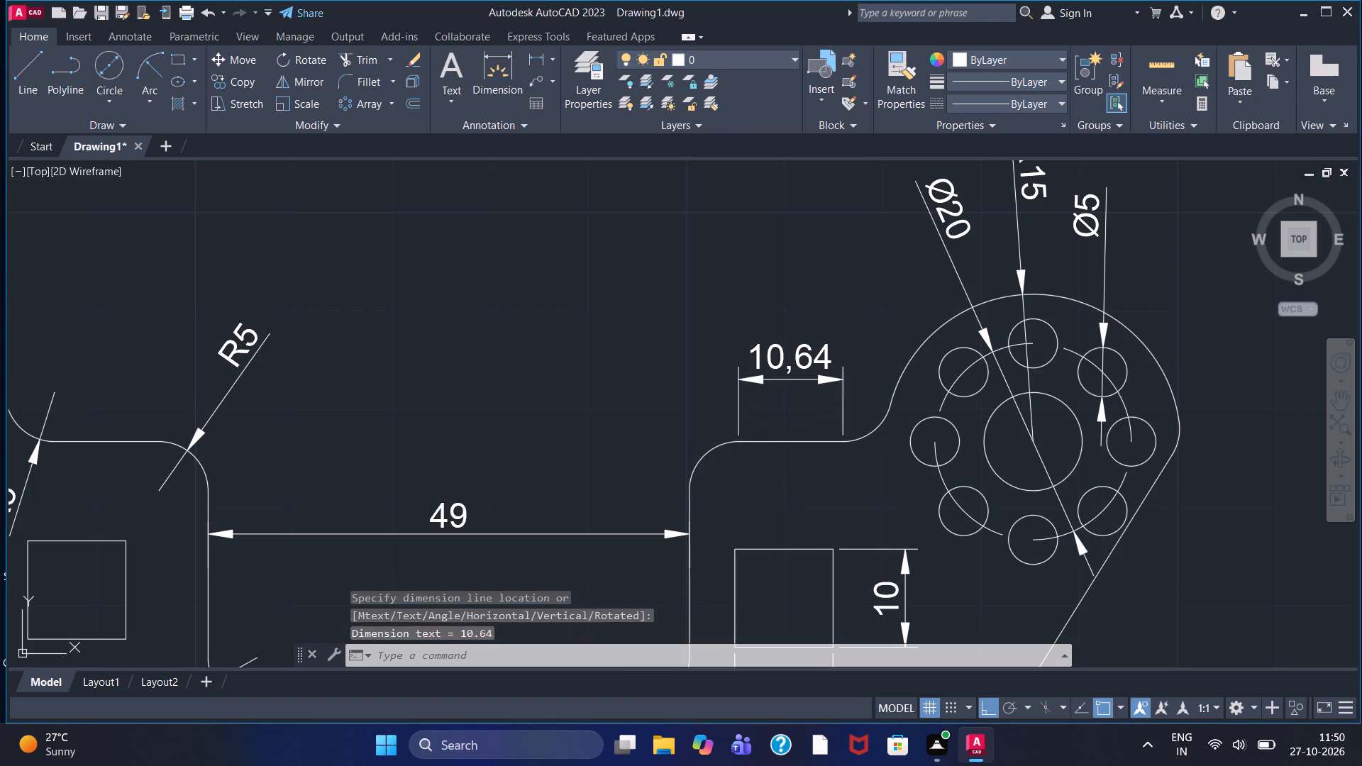
Add an aligned dimension along the slanted outer edge of the right lug in the two-lug view, placed outside the outline.
scroll(833, 379, down, 1)
middle_drag(863, 455, 655, 392)
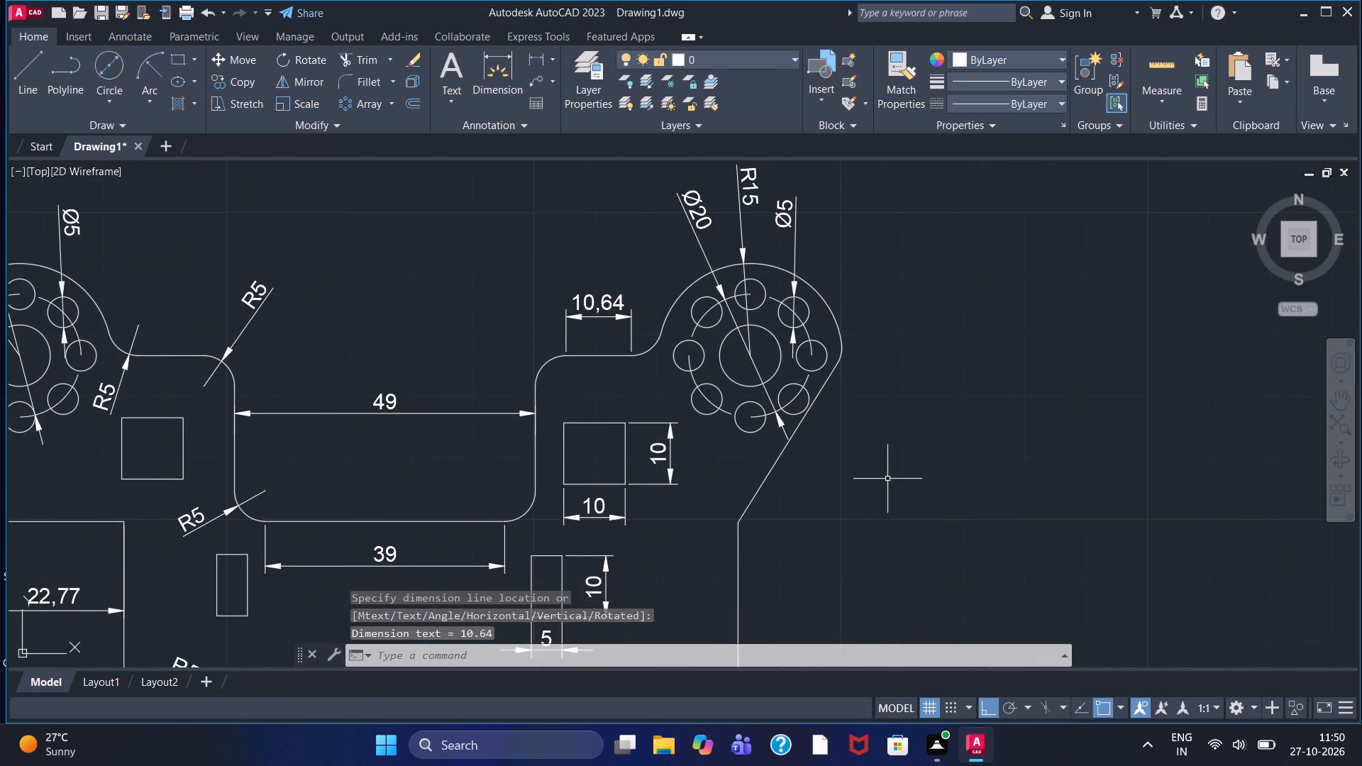
middle_drag(863, 470, 787, 423)
click(556, 55)
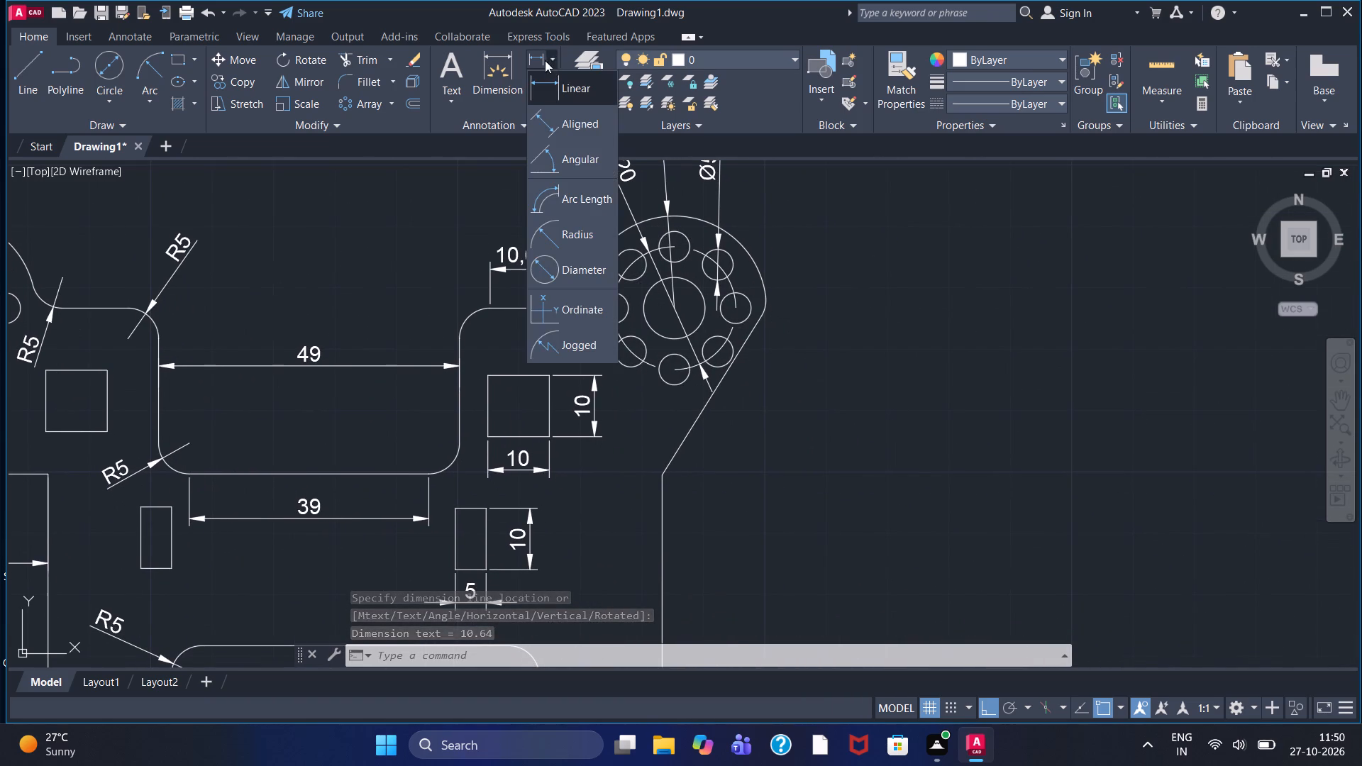
click(564, 130)
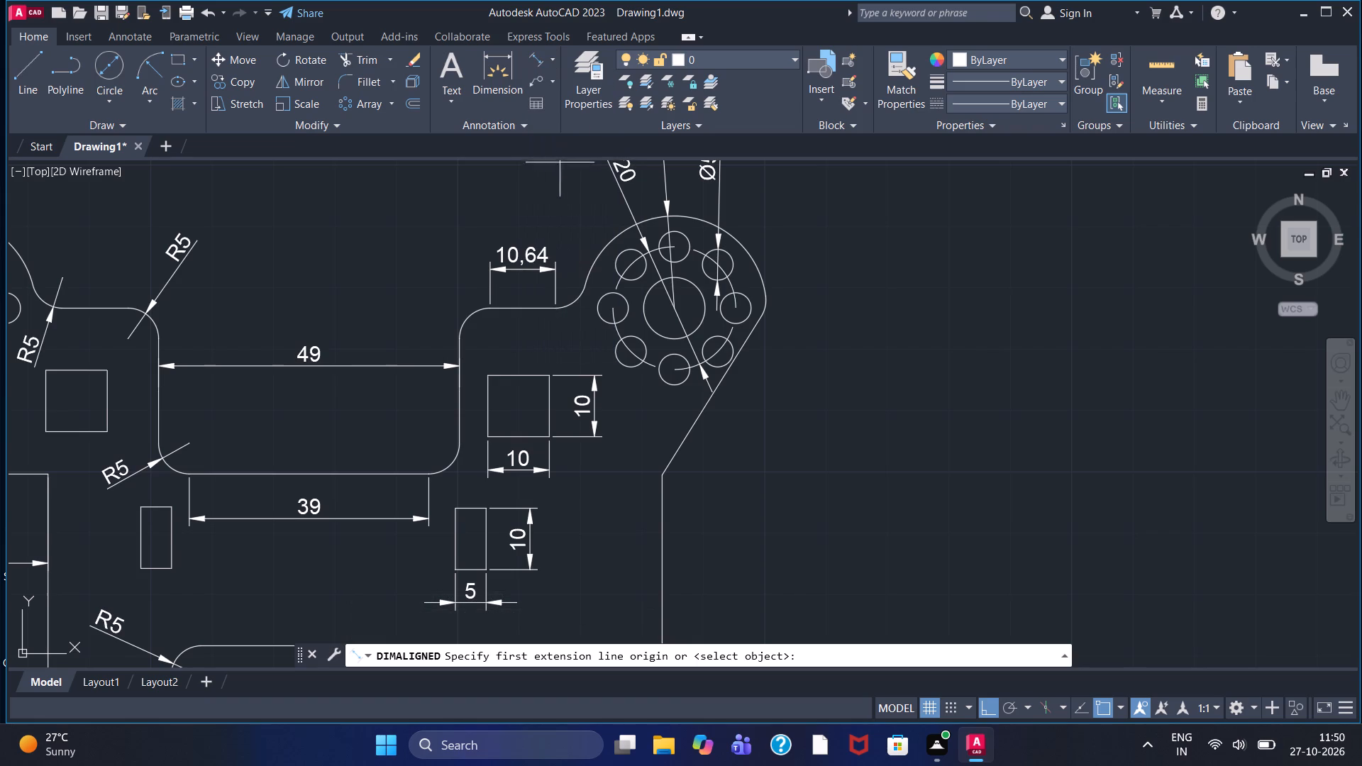
click(672, 474)
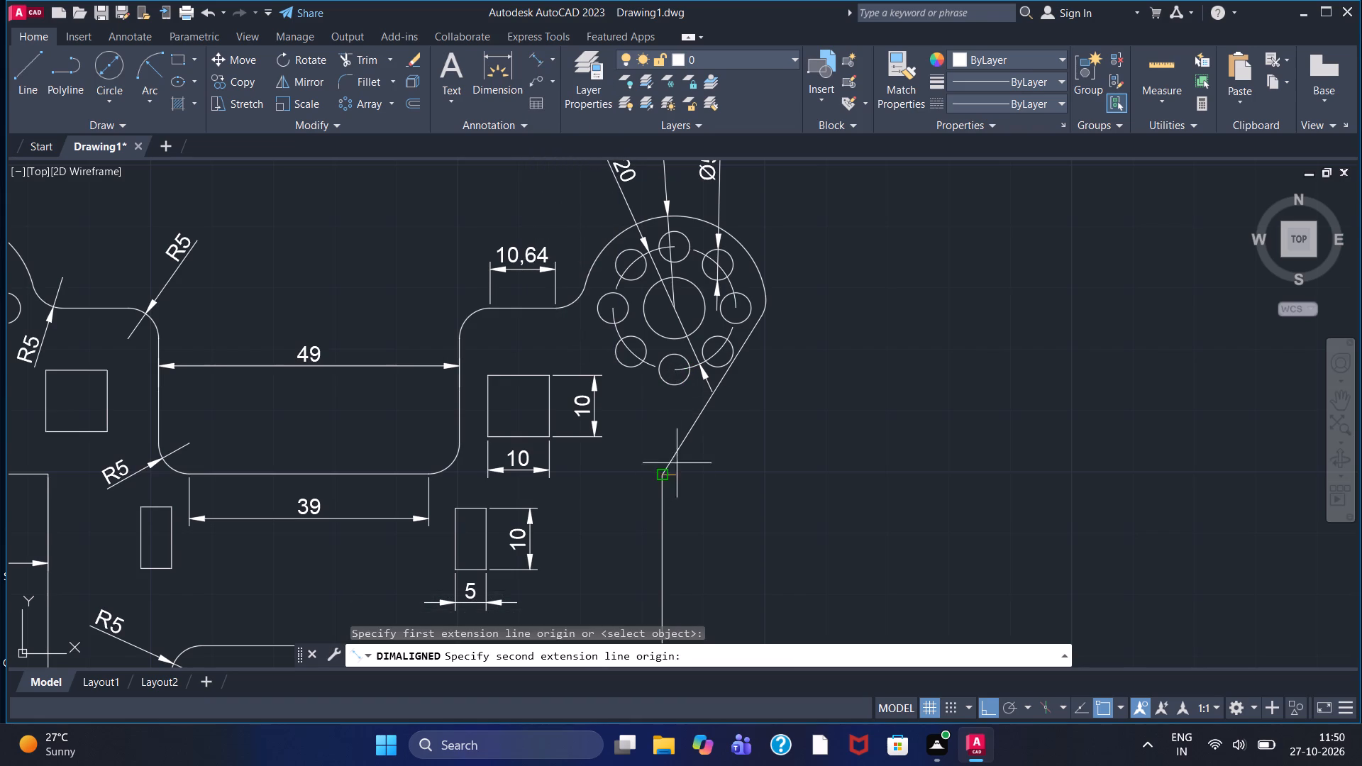
click(769, 317)
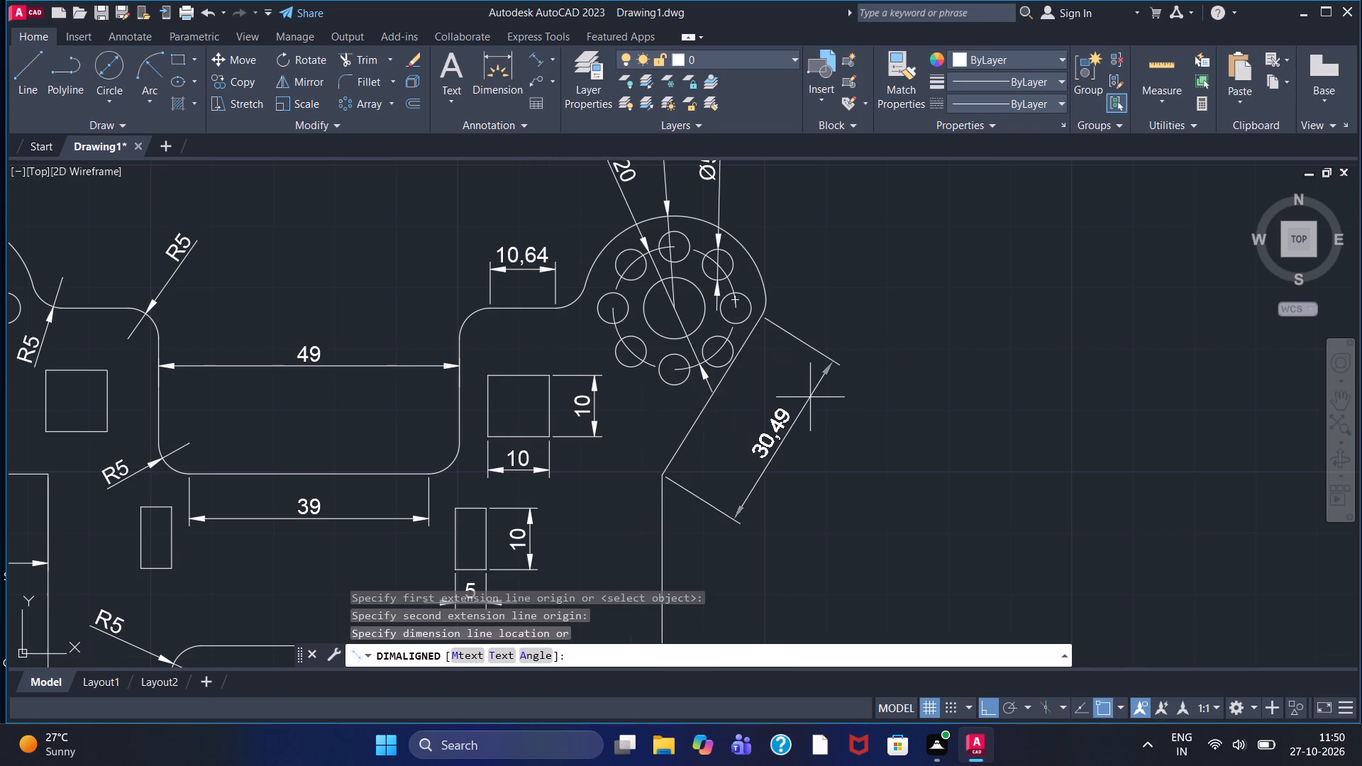
click(810, 397)
Add a vertical linear dimension along the plate's right side edge, from the slanted edge's lower end to the bottom corner fillet.
scroll(775, 399, down, 1)
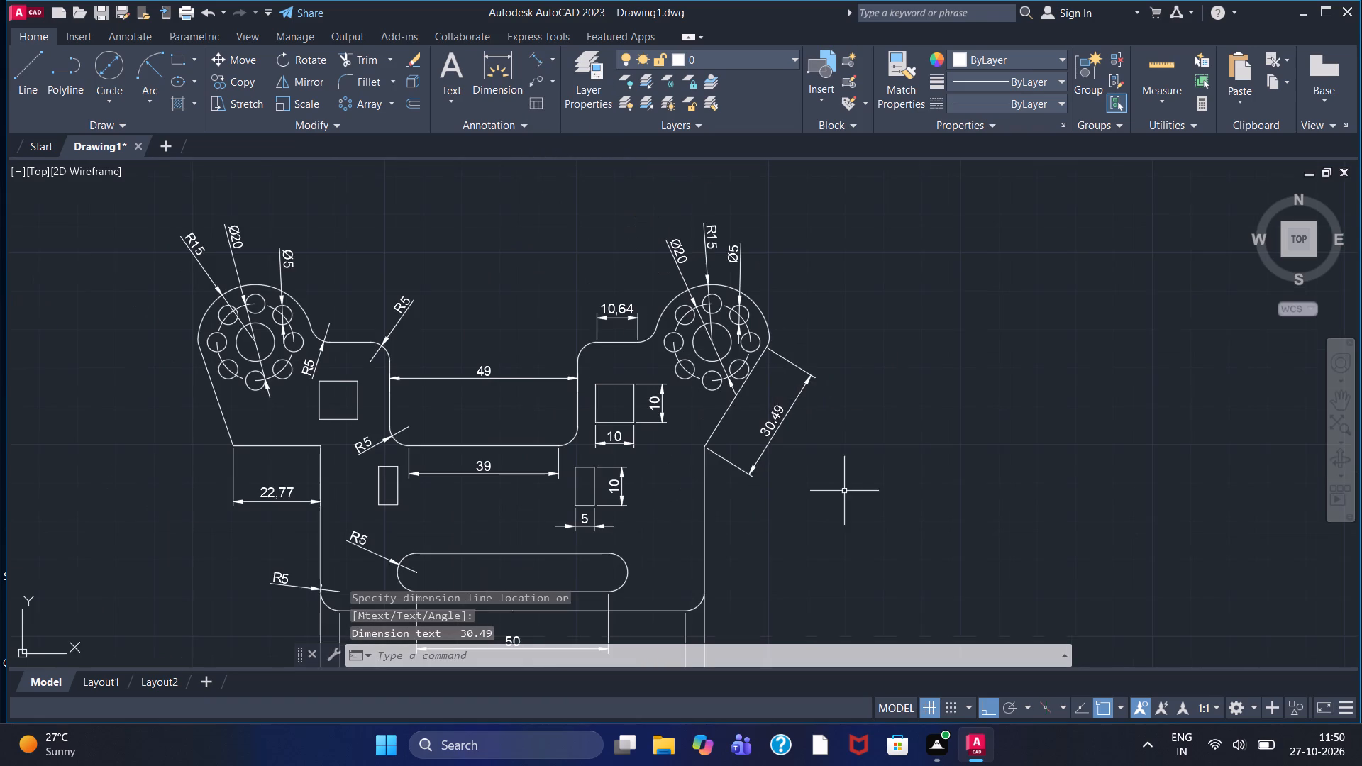
middle_drag(850, 499, 851, 393)
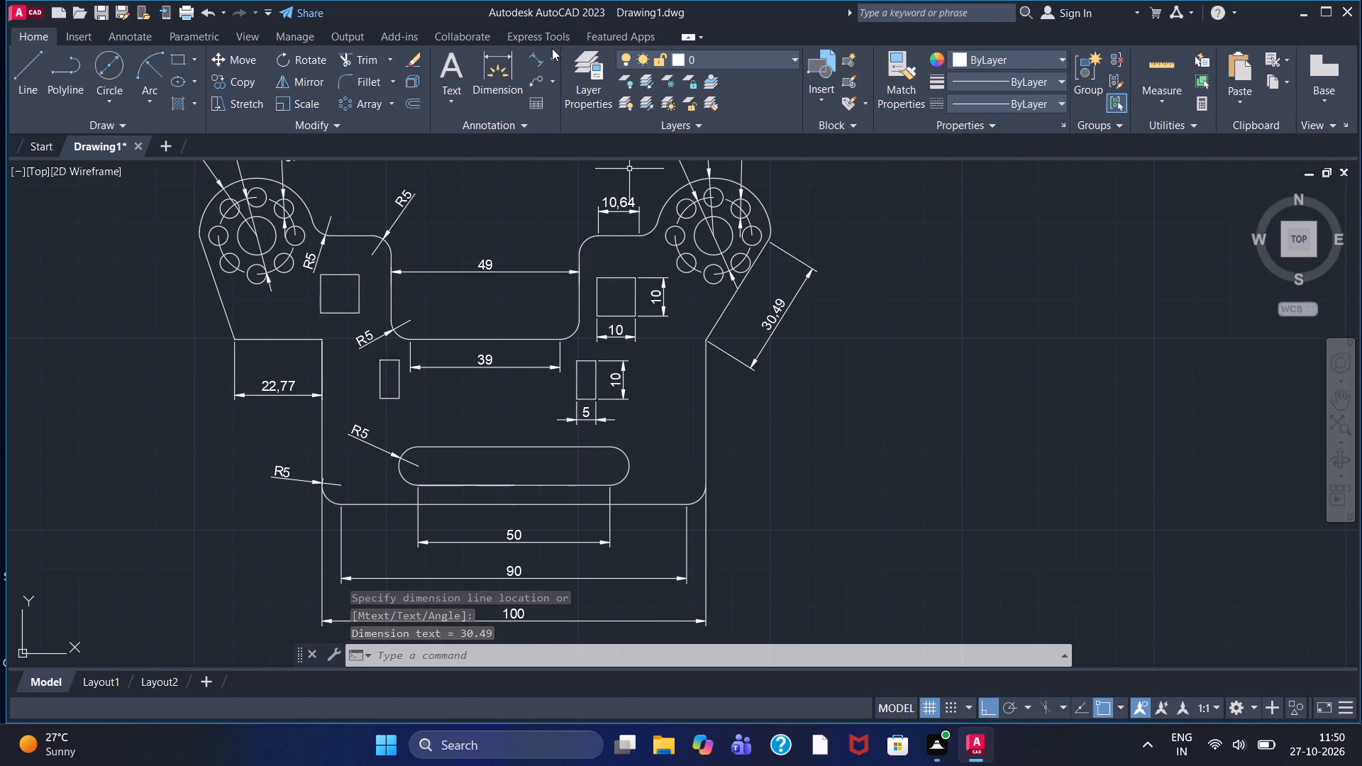
click(553, 53)
click(563, 91)
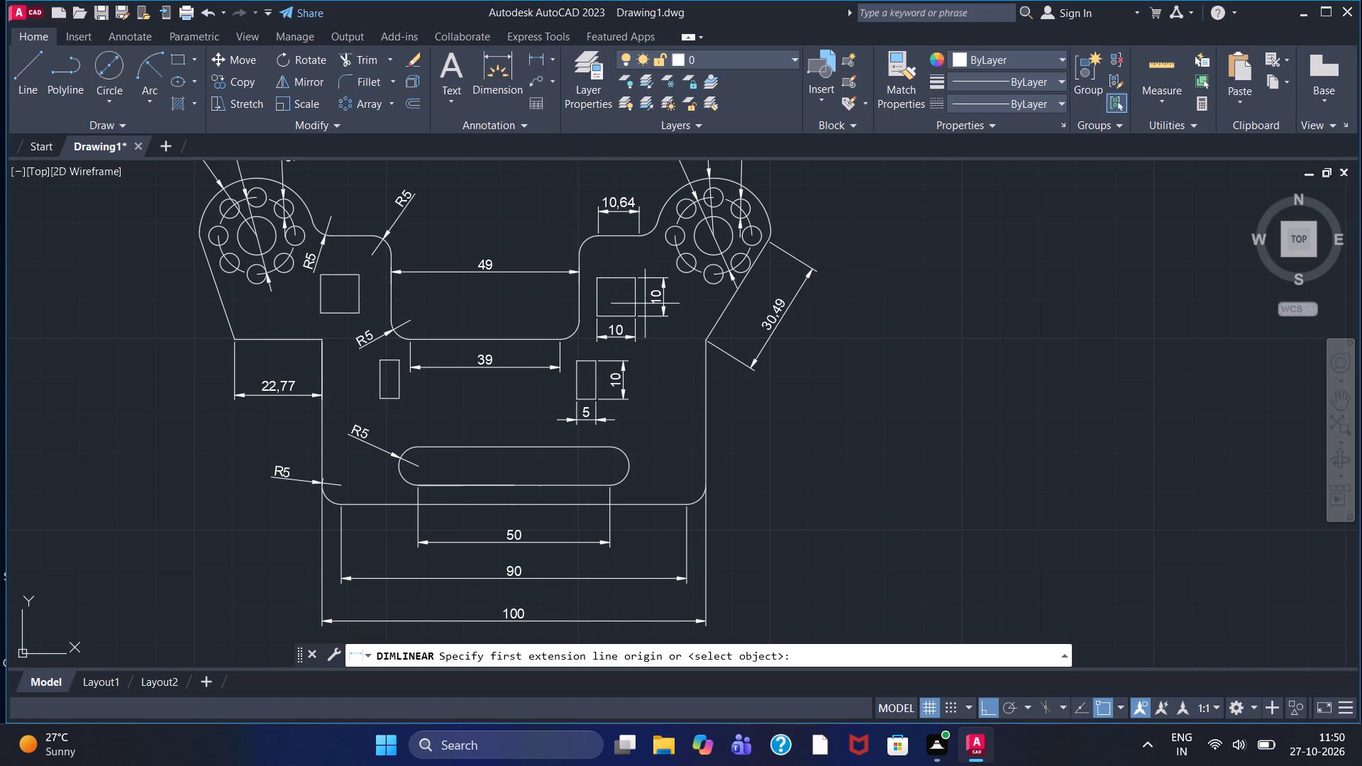
click(707, 347)
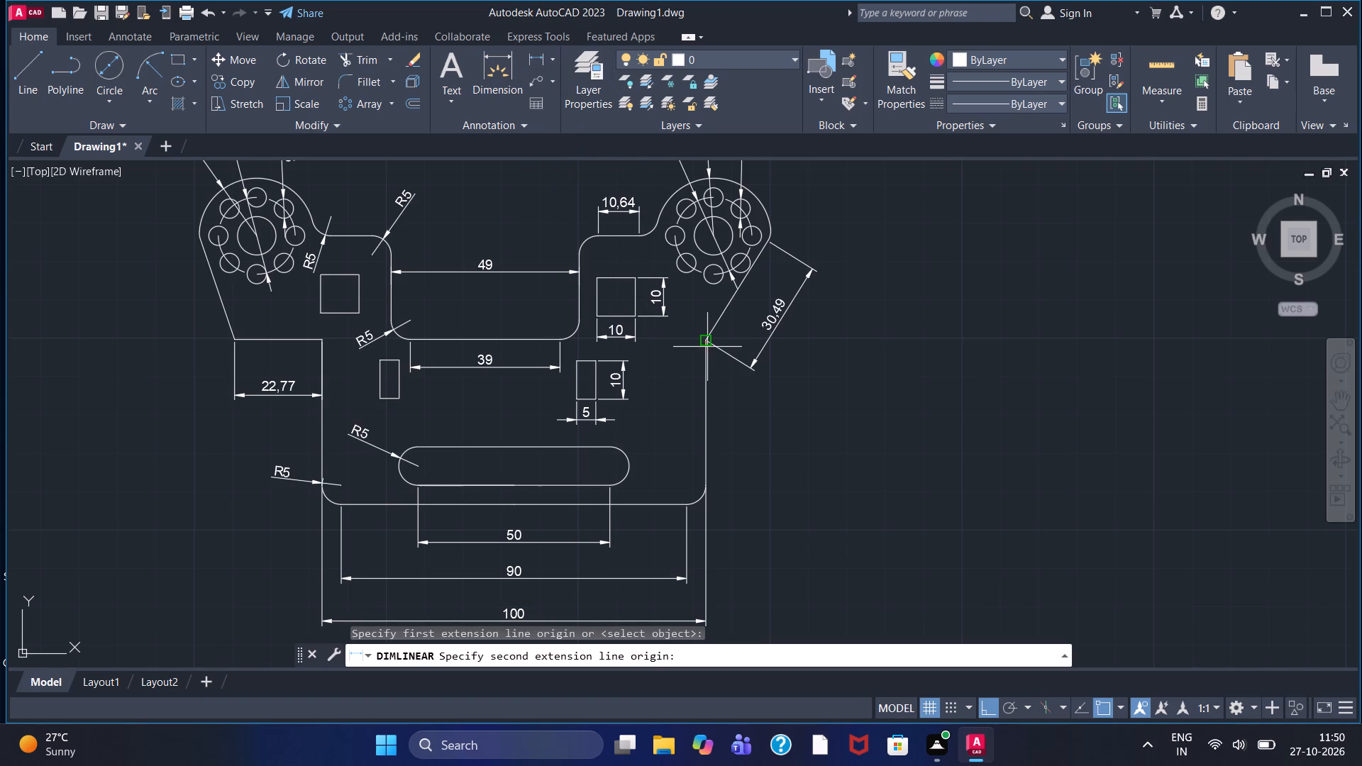
click(710, 492)
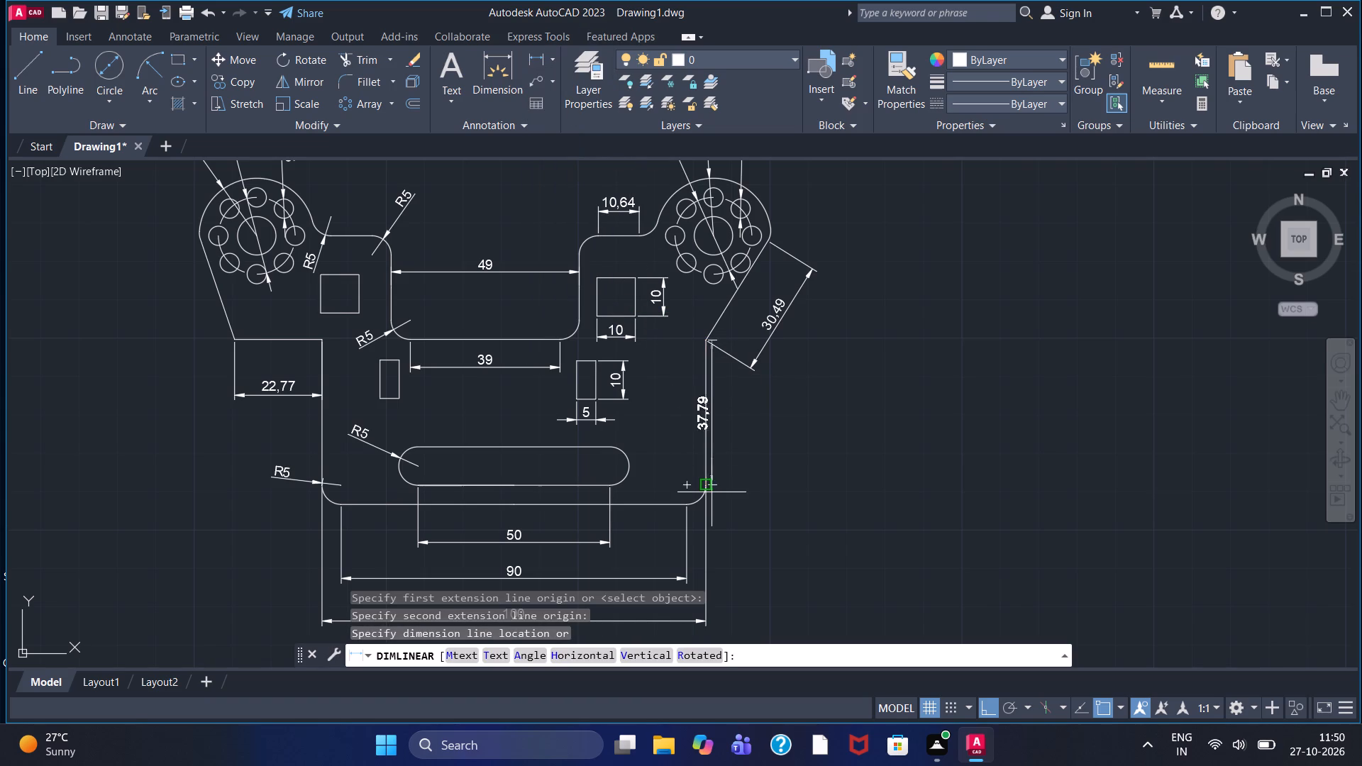
click(755, 481)
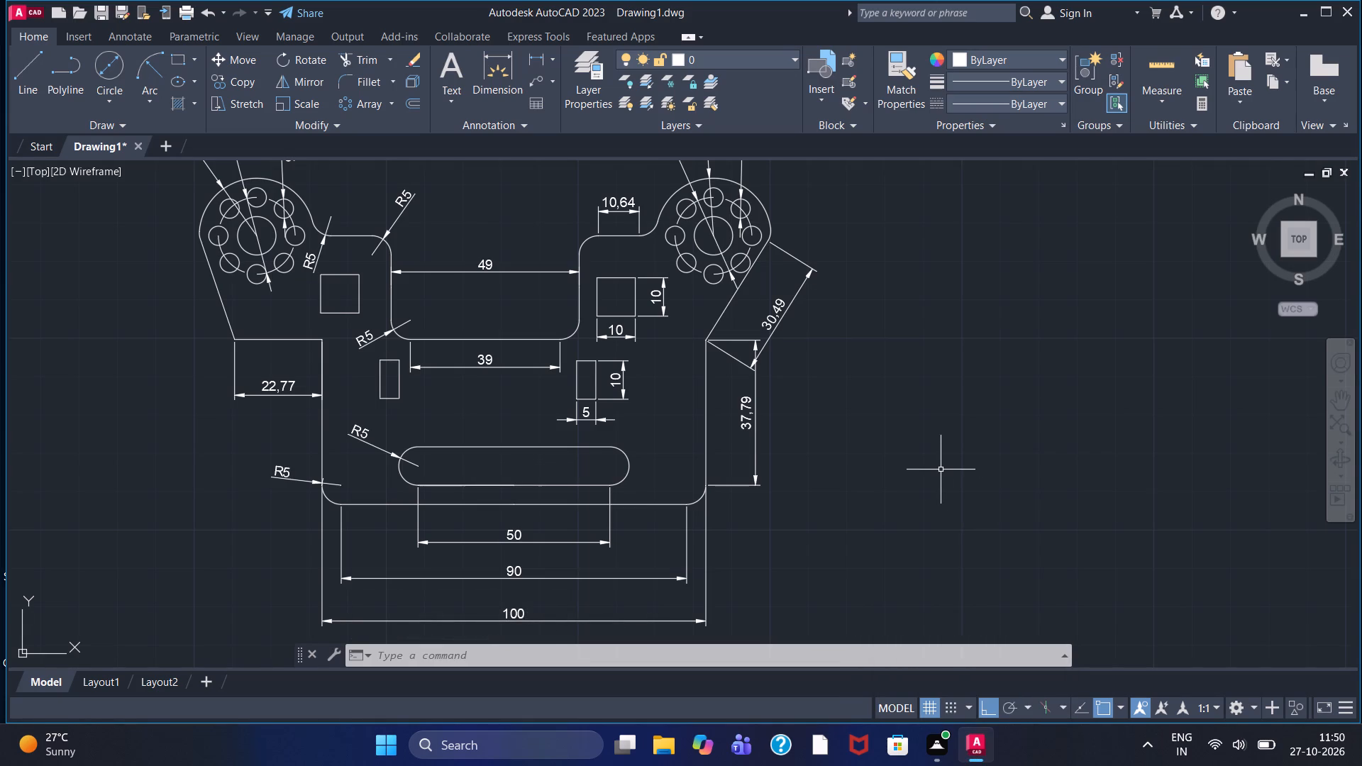
Save the dimensioned drawing in the Documents folder under the file name Sheetmetal Exercise 4.dwg.
scroll(815, 428, down, 2)
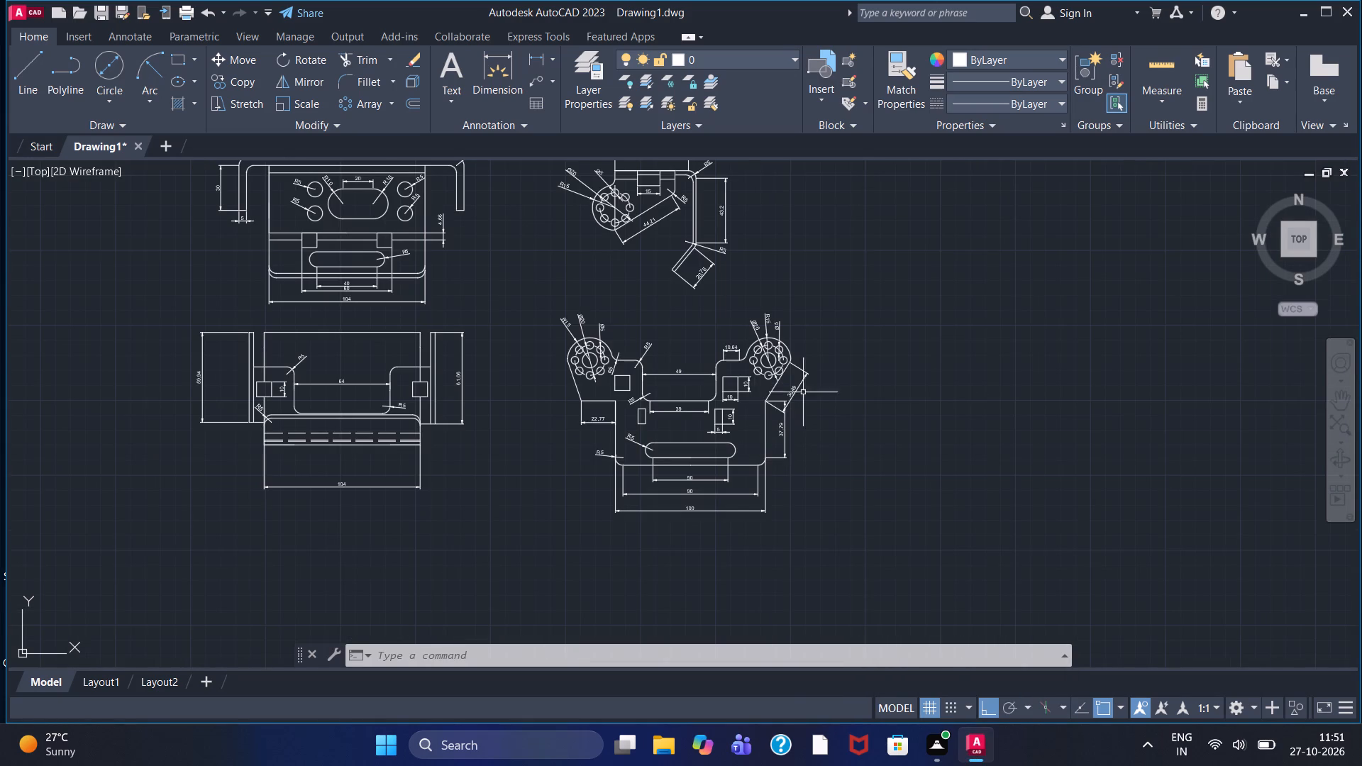
middle_drag(796, 265, 778, 390)
middle_drag(780, 370, 782, 318)
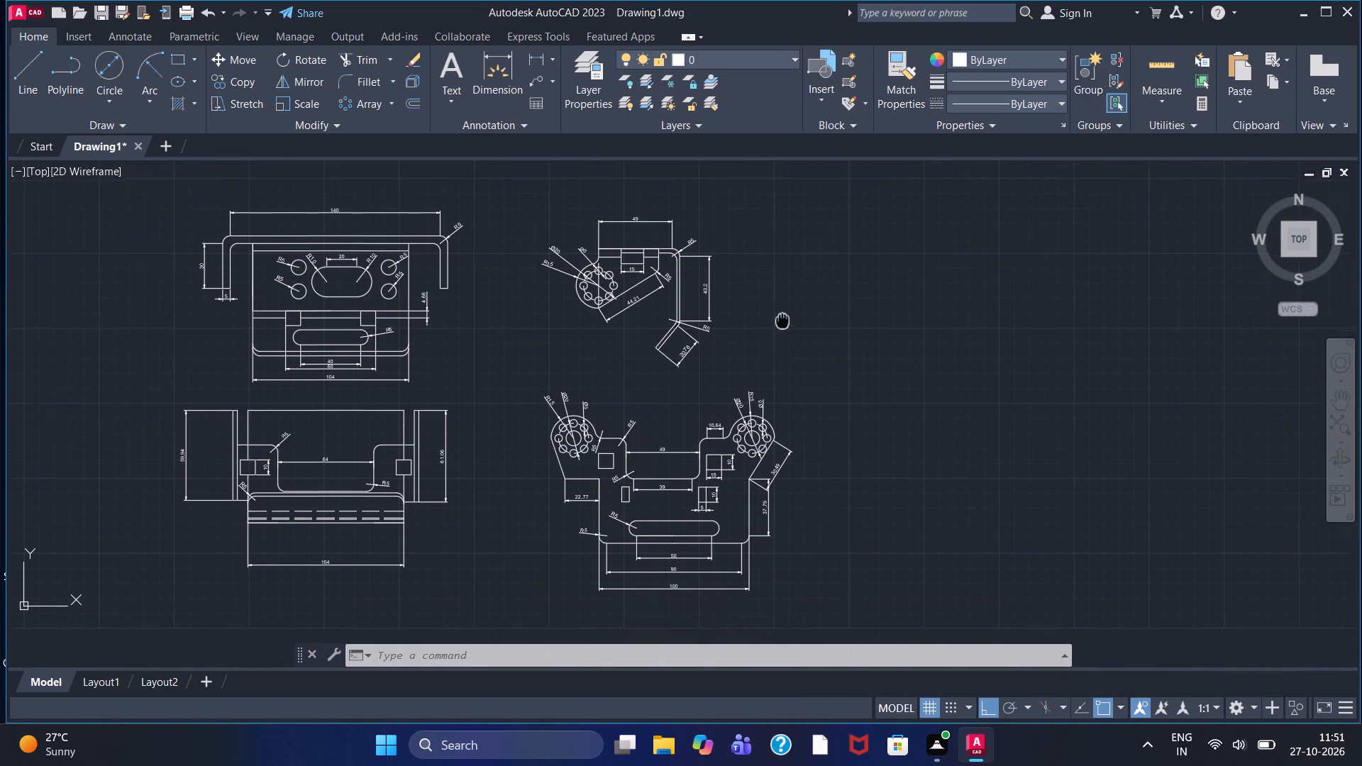
middle_drag(782, 318, 783, 316)
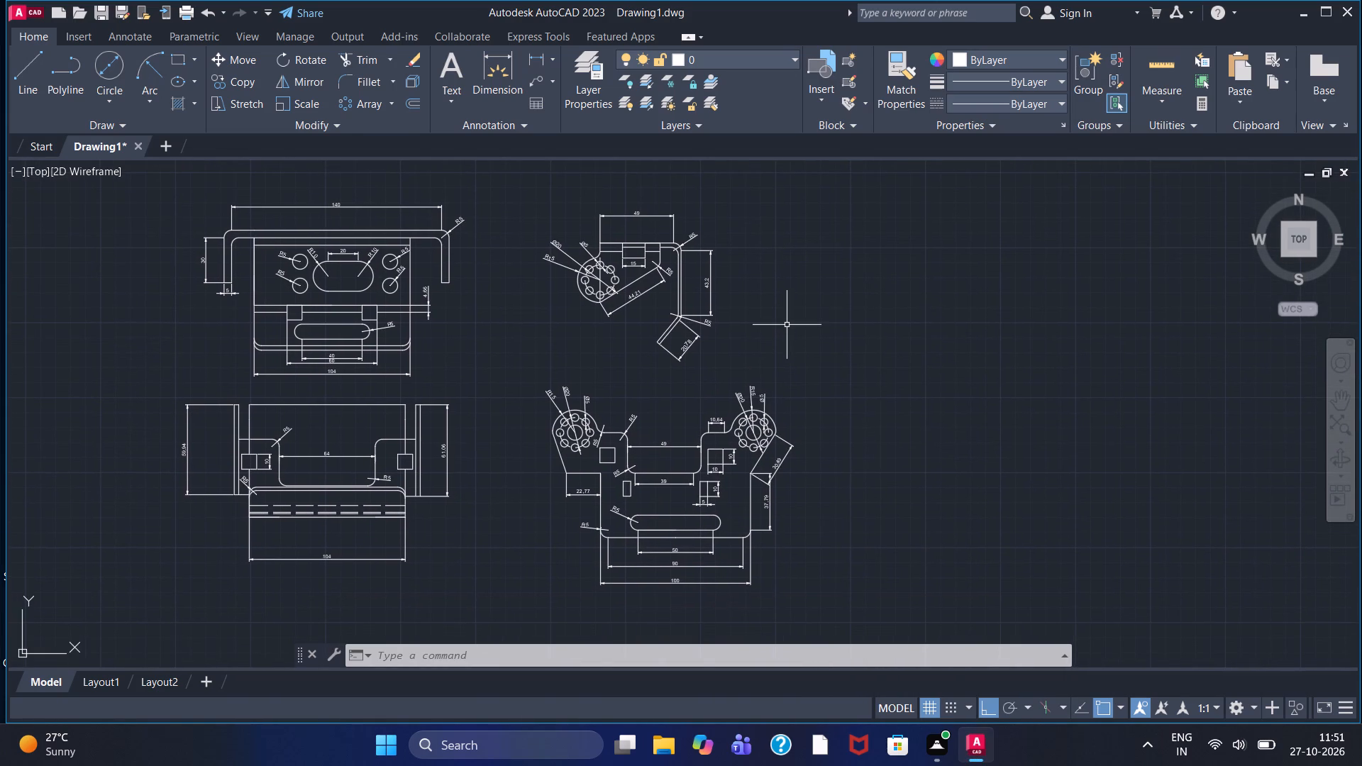
key(ctrl+s)
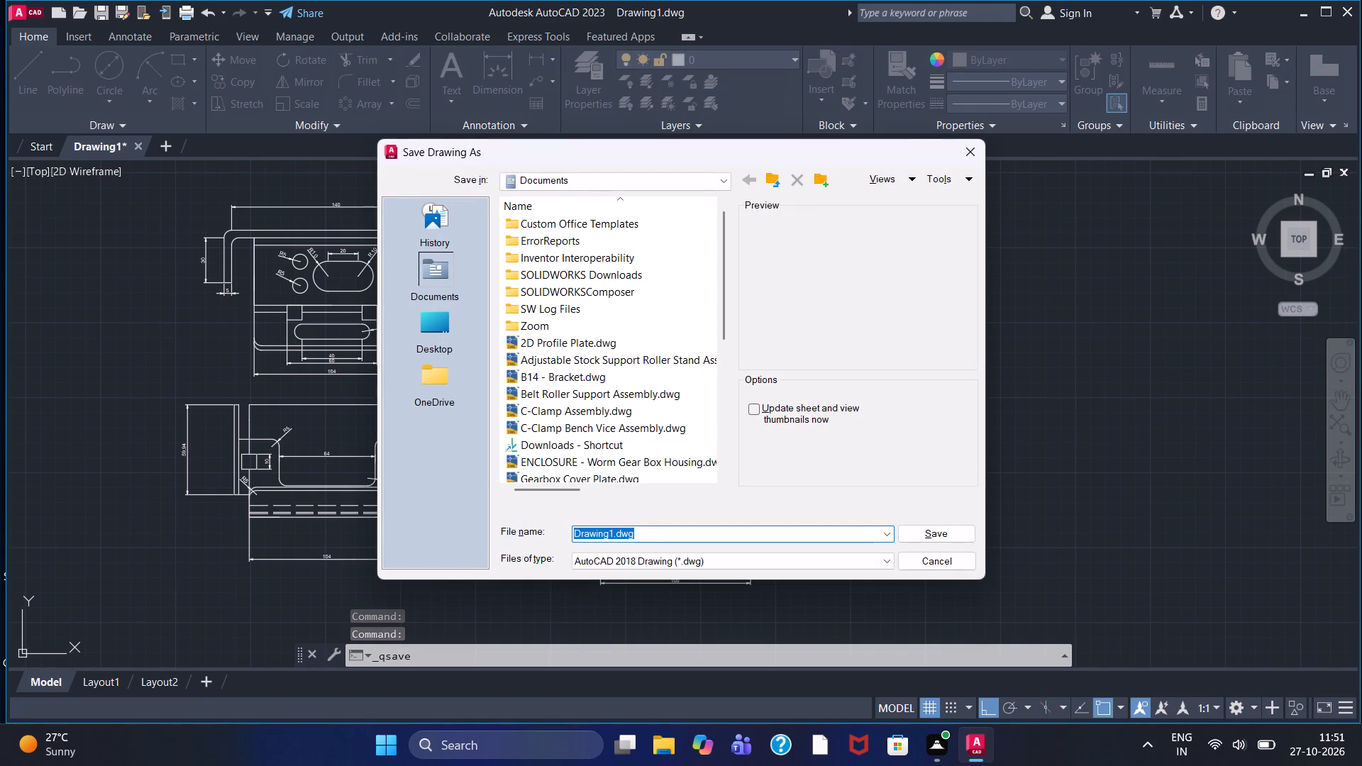
drag(614, 530, 540, 528)
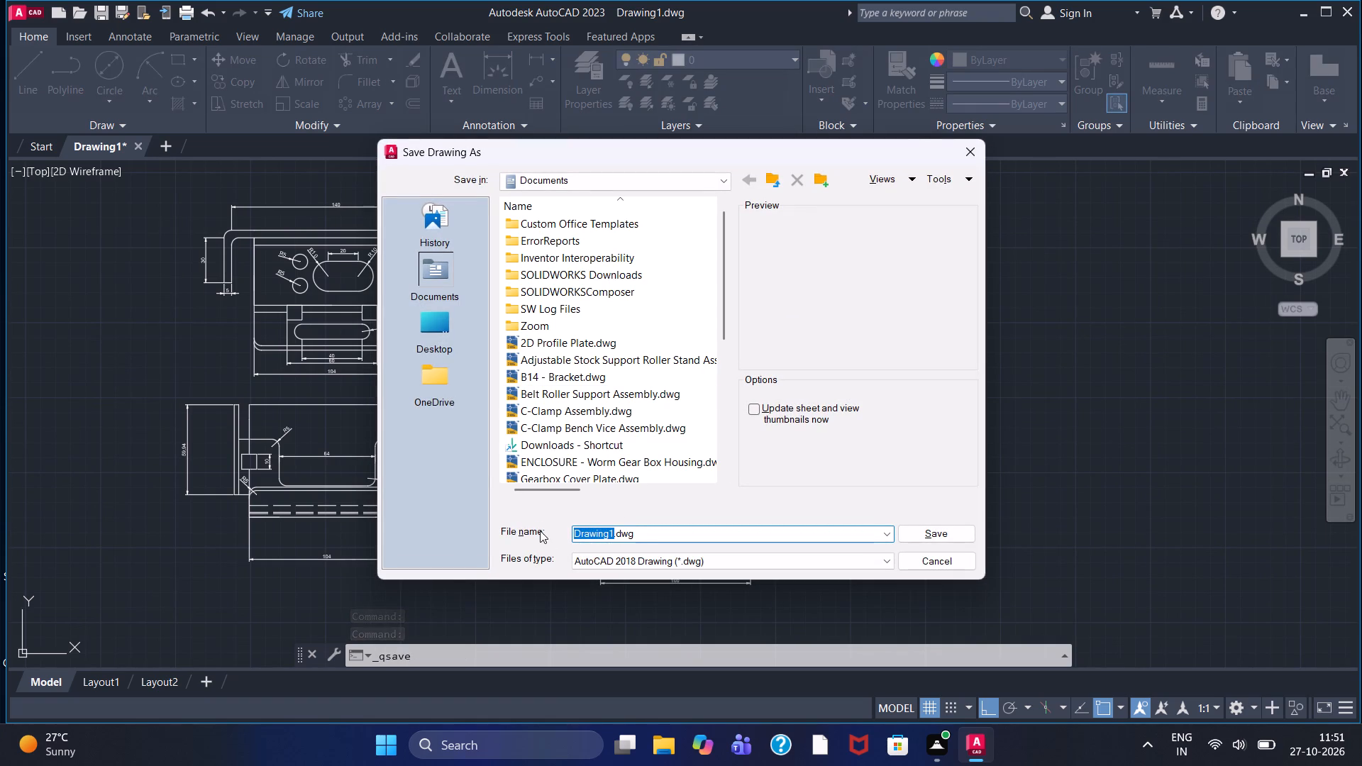
key(BackSpace)
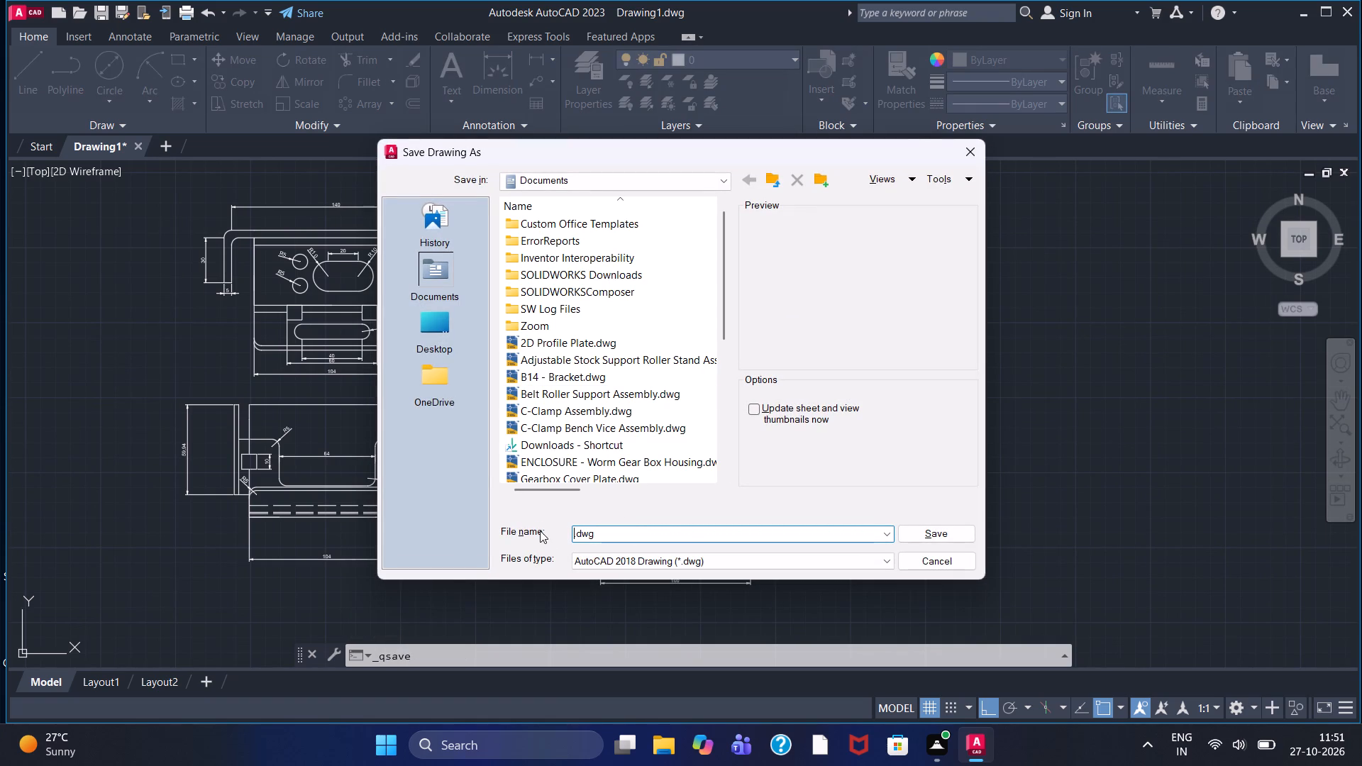
key(ctrl+v)
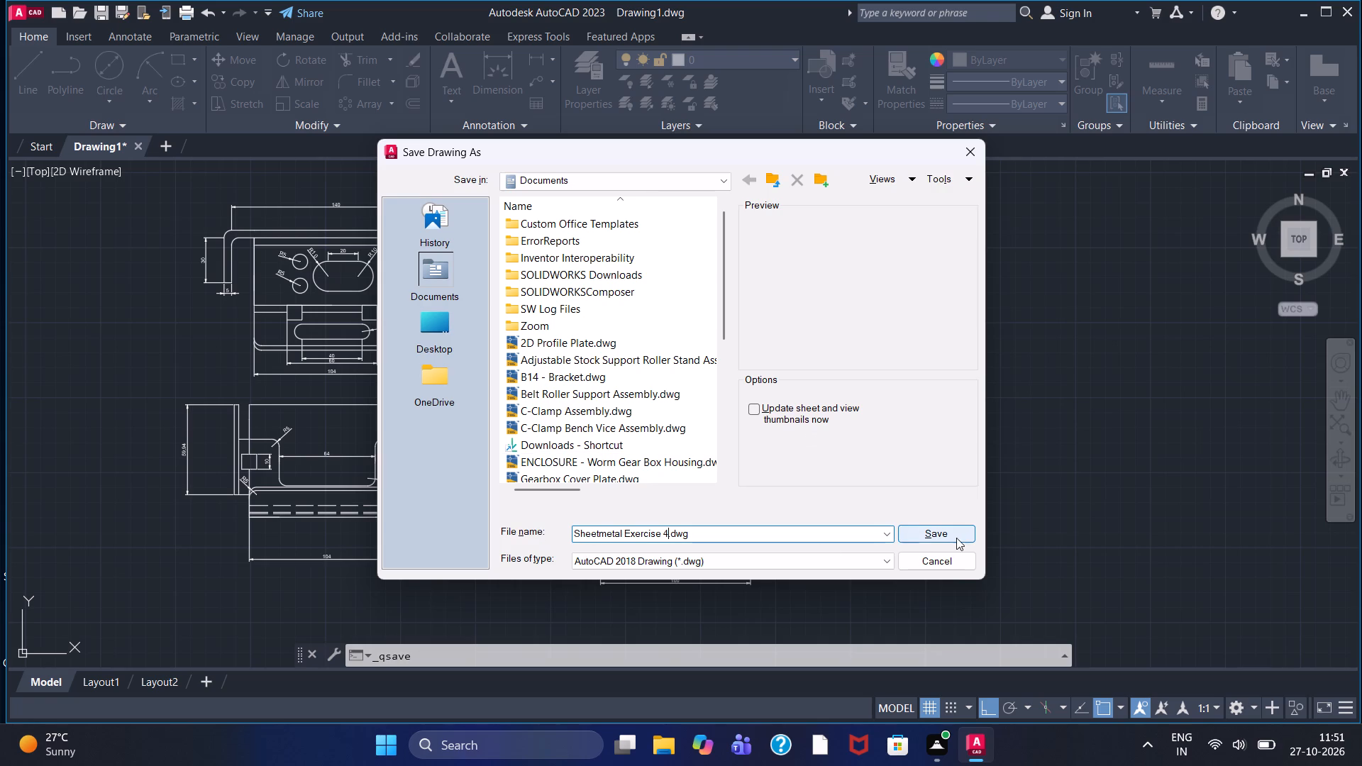
click(962, 539)
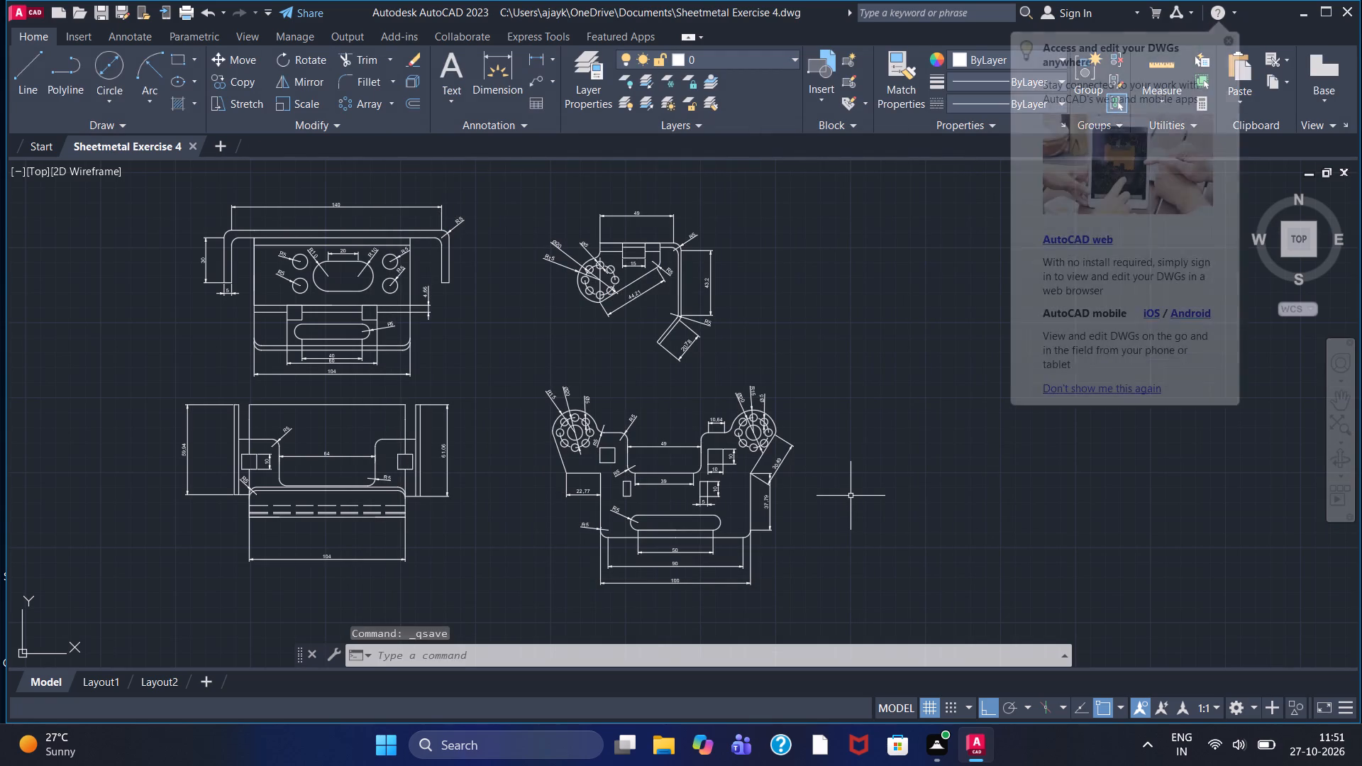